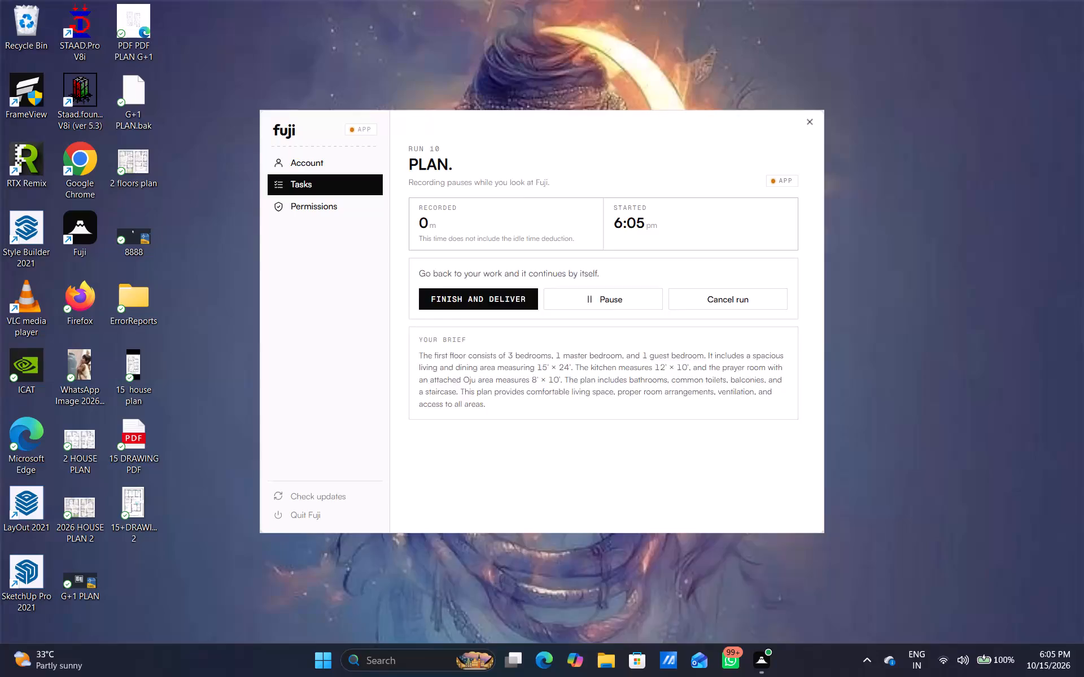
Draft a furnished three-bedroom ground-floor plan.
Launch AutoCAD 2027, create a new drawing and switch it to model space.
left_click(632, 418)
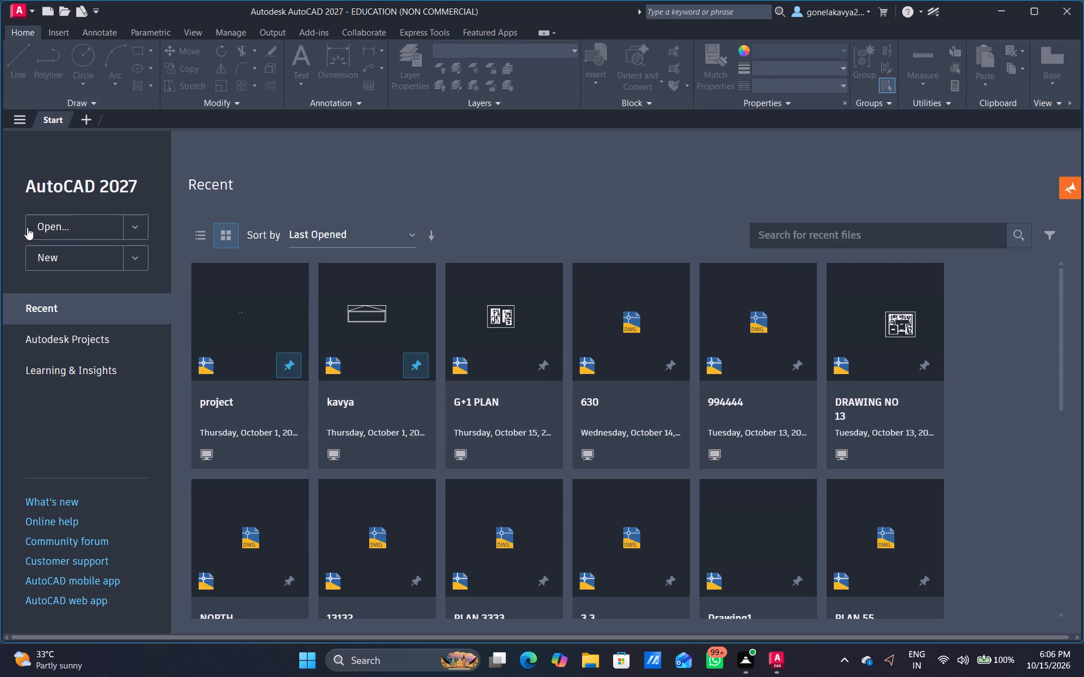
left_click(72, 250)
left_click(79, 257)
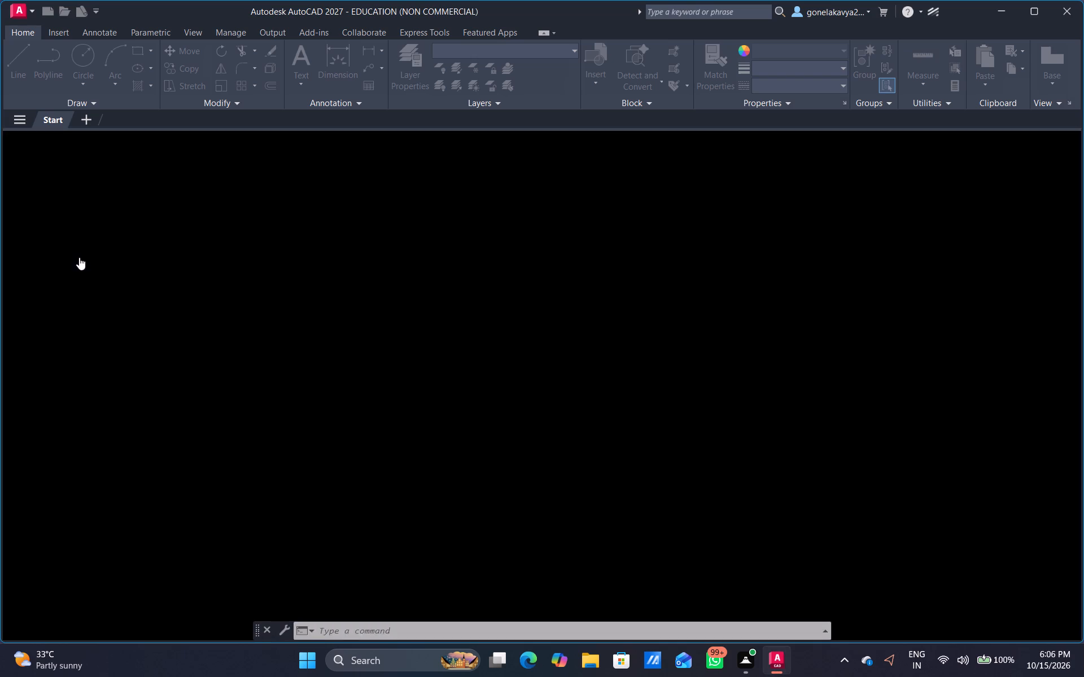
left_click(61, 634)
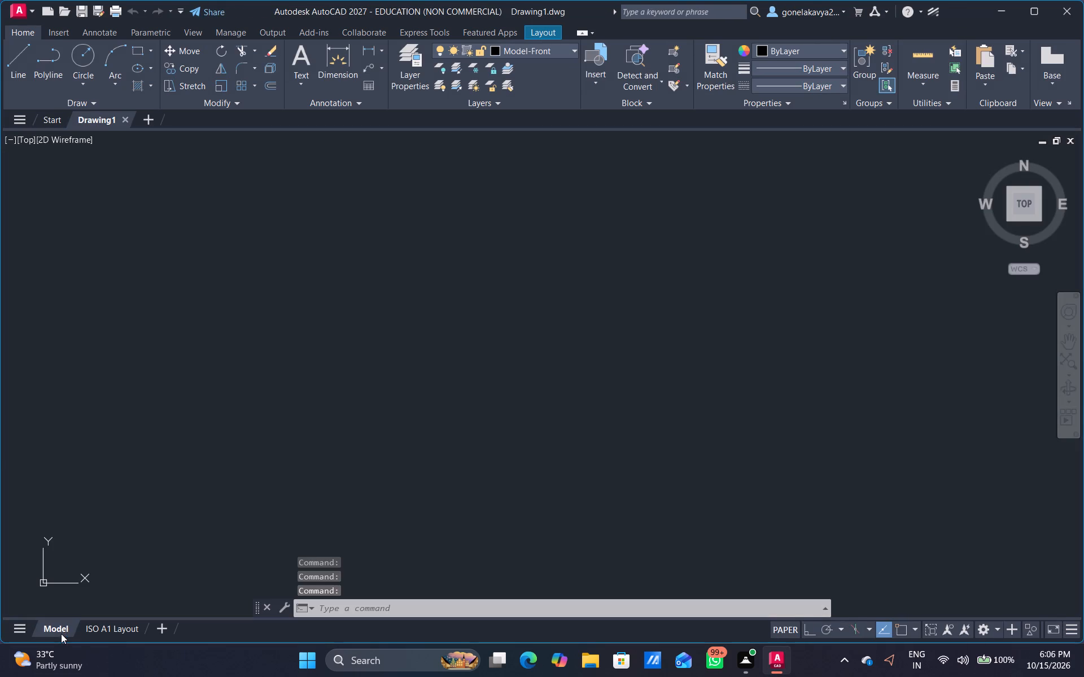
Turn on log file recording with the LOGFILEON command.
left_click(482, 606)
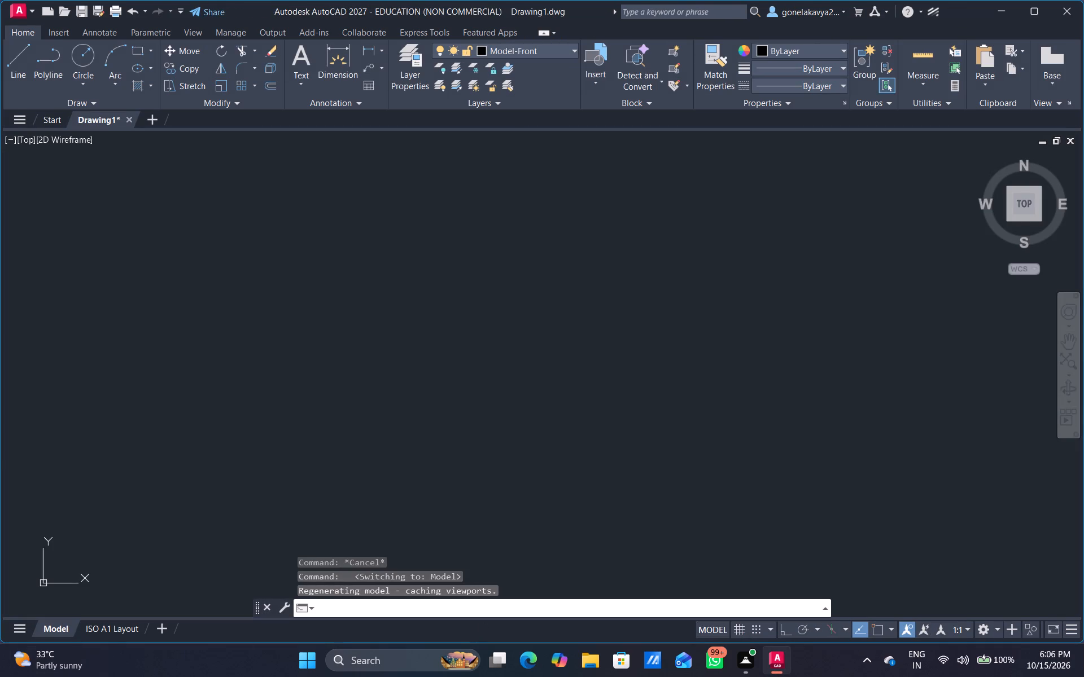
type("LO")
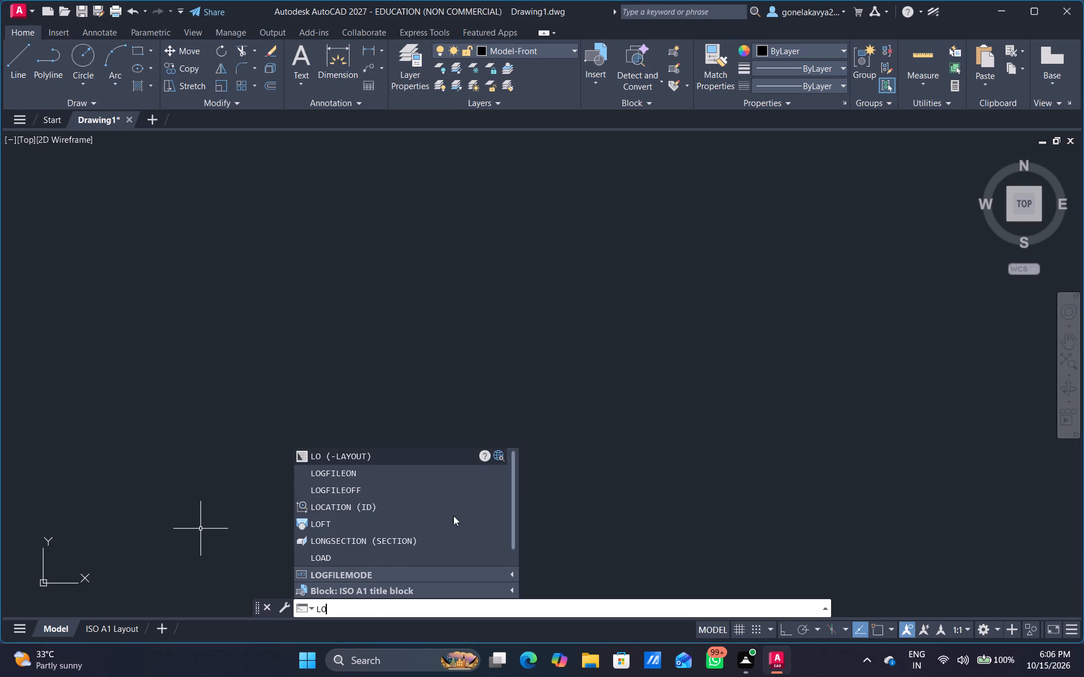
left_click(419, 477)
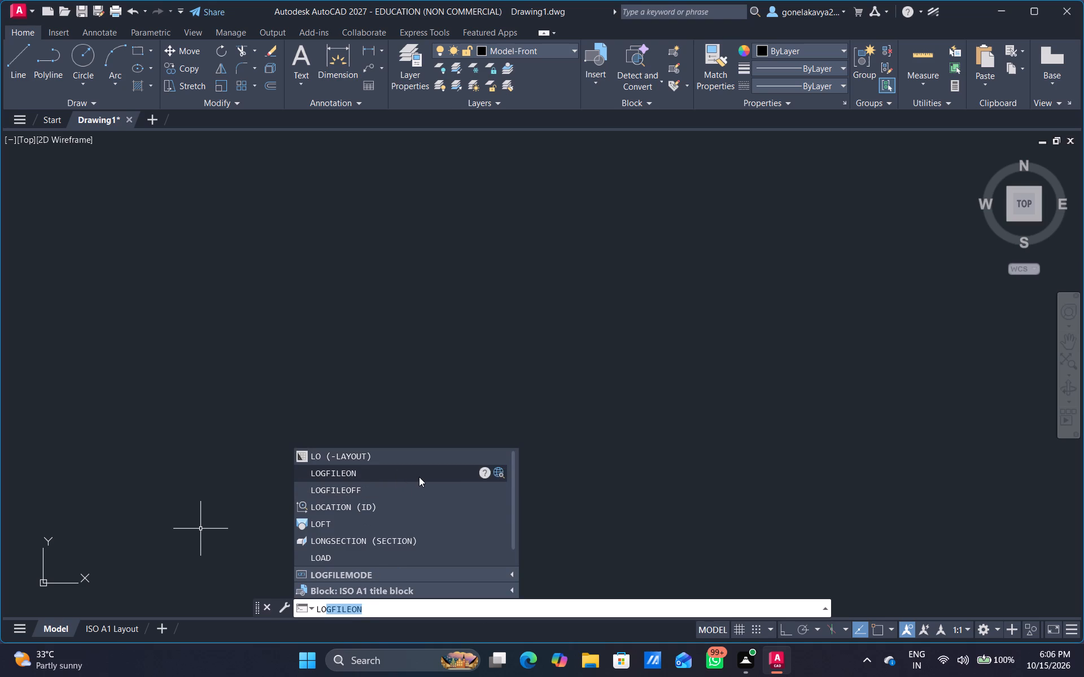
Configure the drawing units to Engineering length with 0'-0" precision and an insertion scale of inches.
type("UN")
key("Return")
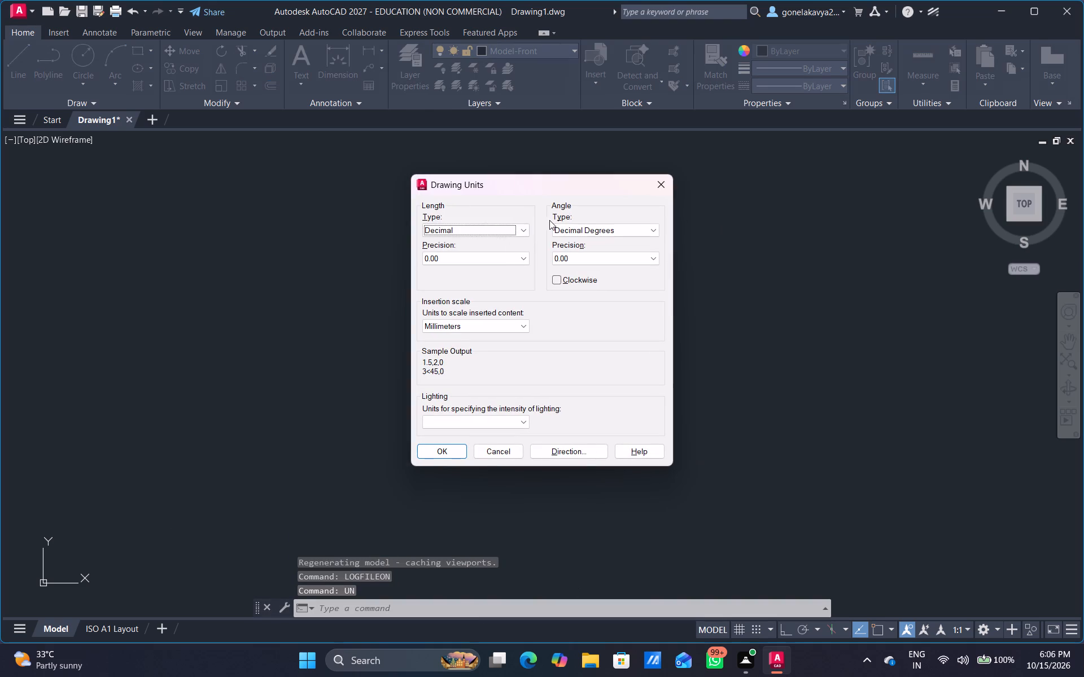
left_click(526, 225)
left_click(513, 260)
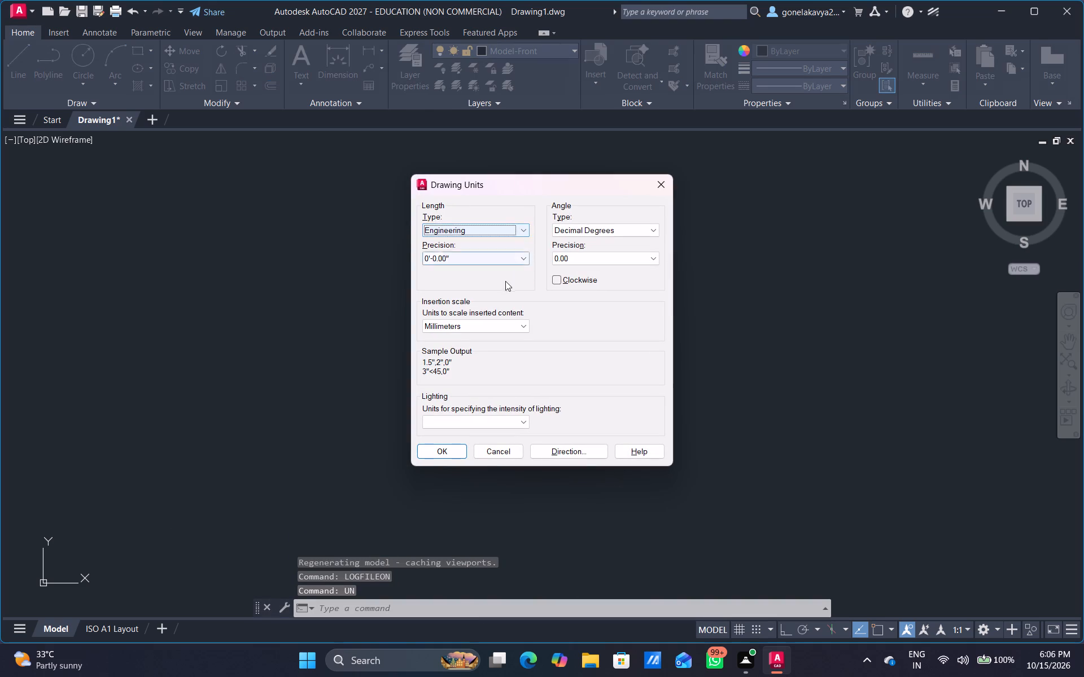
left_click(526, 257)
left_click(508, 267)
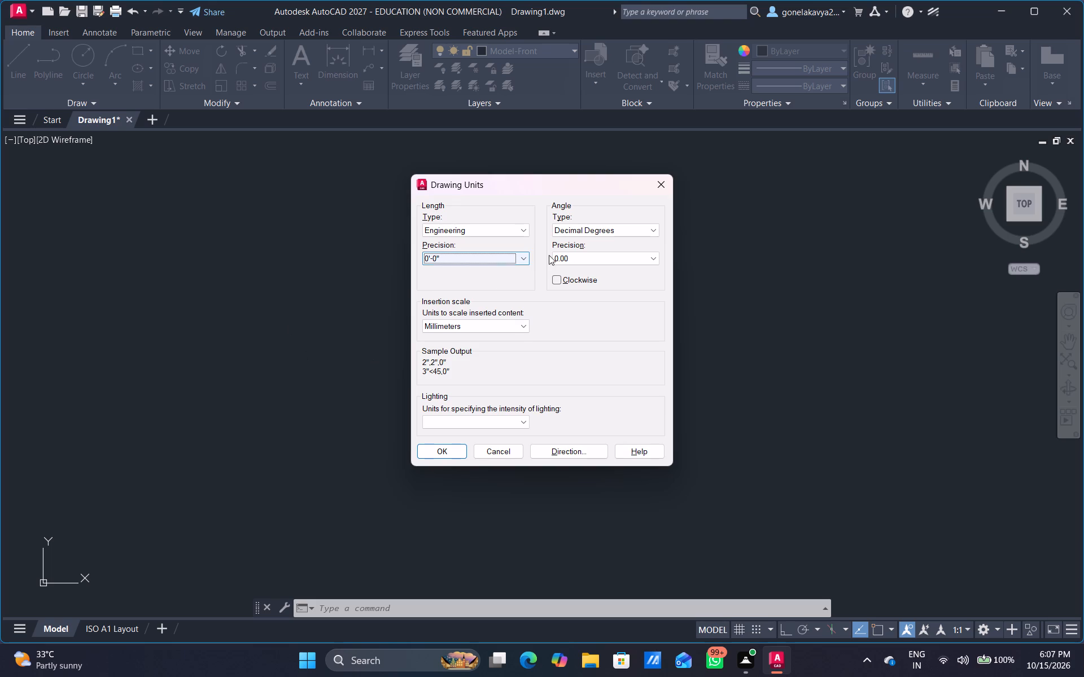
left_click(525, 329)
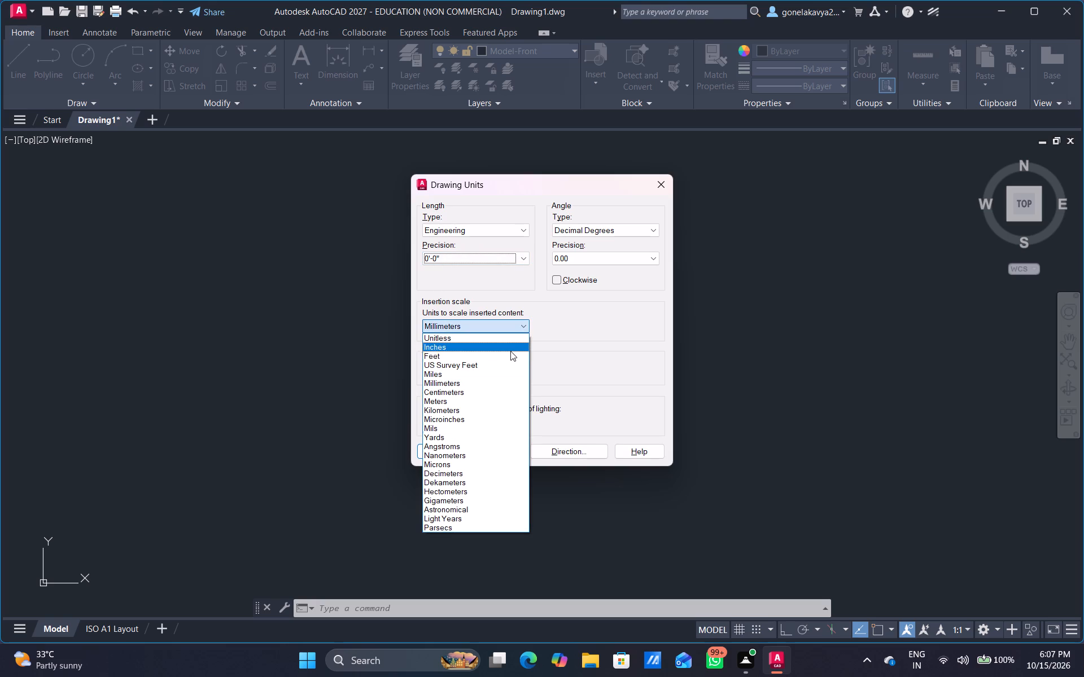
left_click(506, 348)
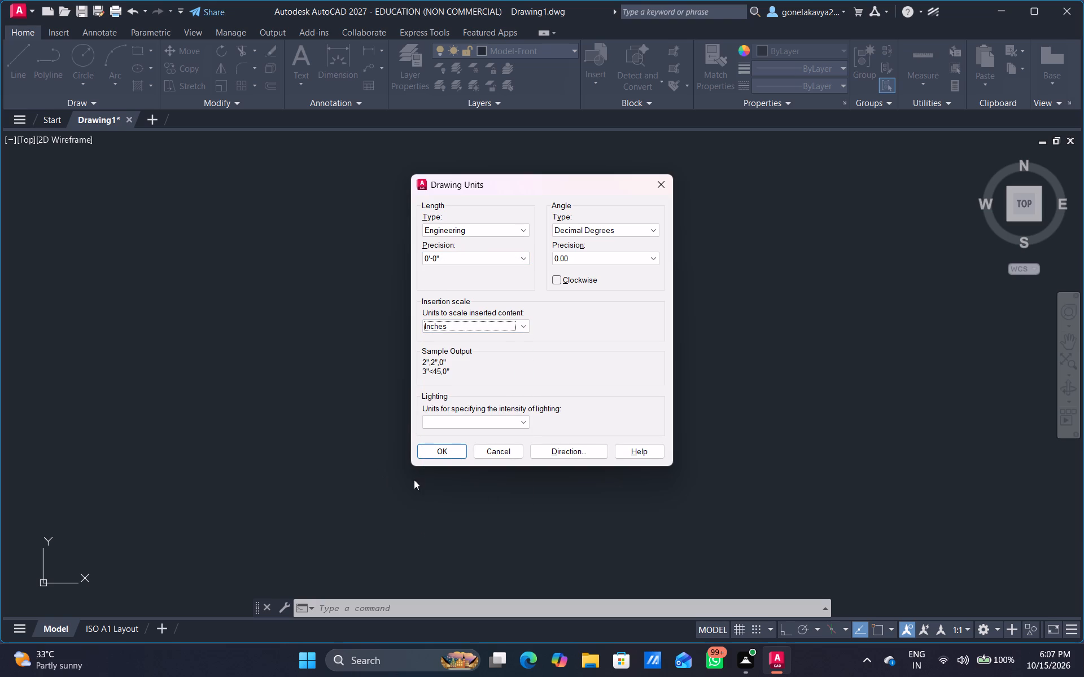
left_click(448, 452)
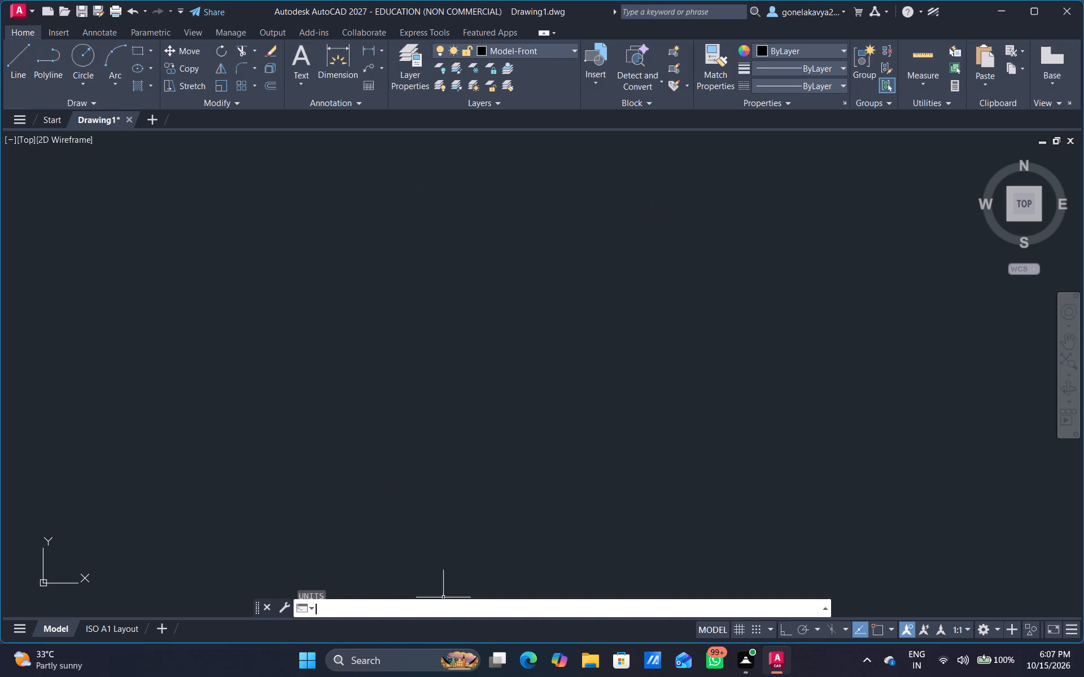
Set the ISO-25 style override's primary dimension units to Engineering format with 0'-0" precision.
key("d")
key("Return")
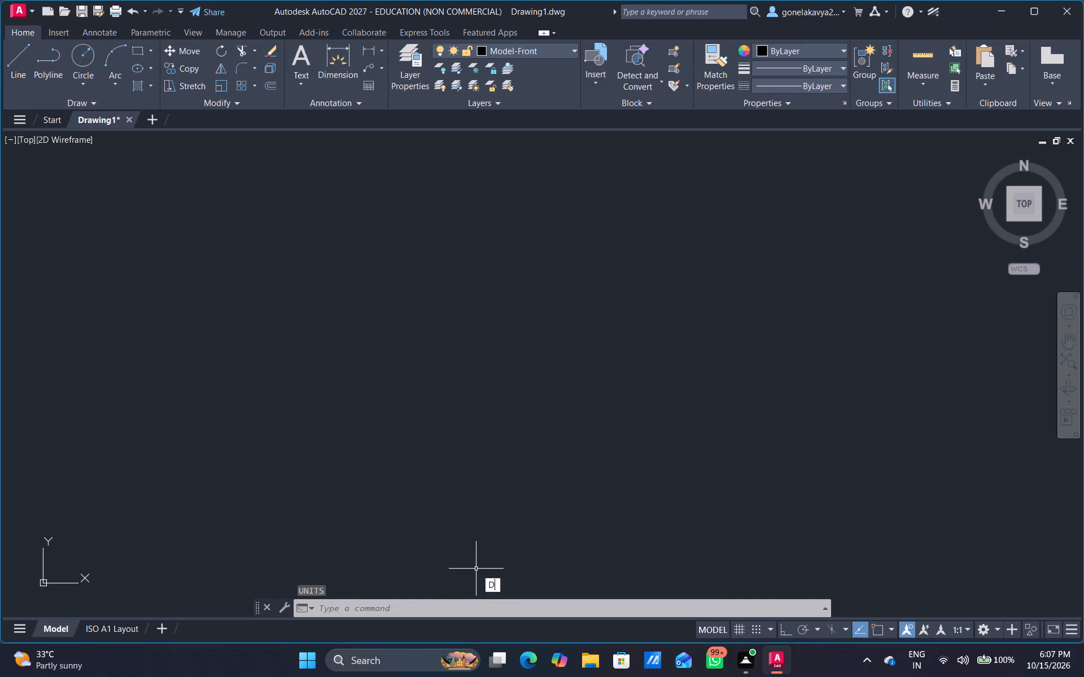
left_click(687, 296)
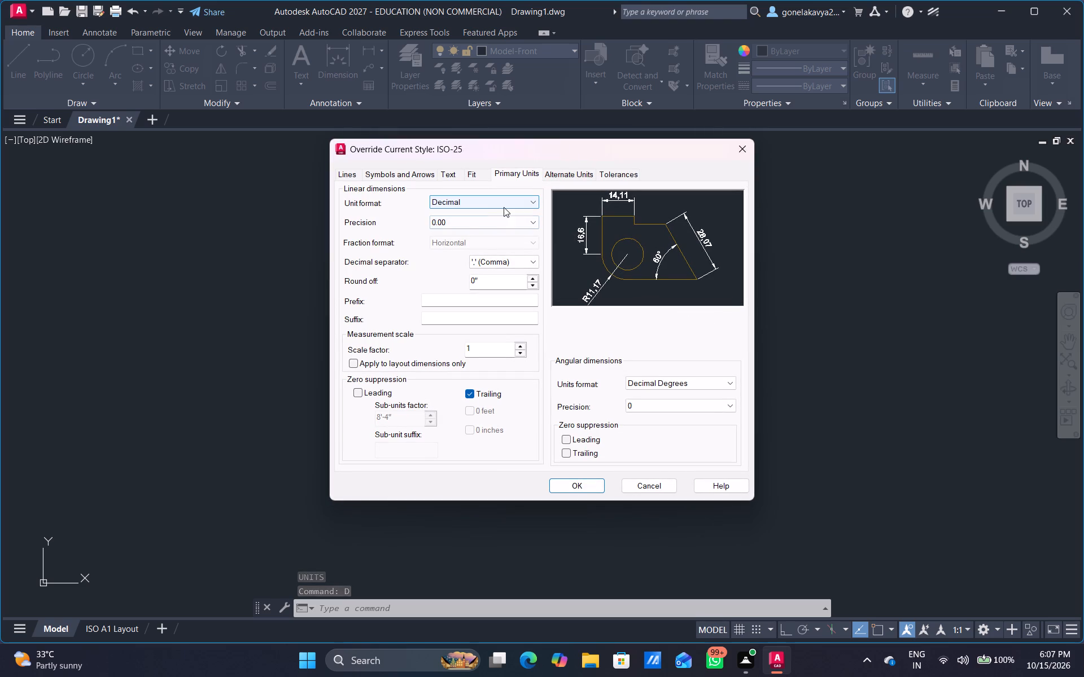
left_click(504, 206)
left_click(505, 227)
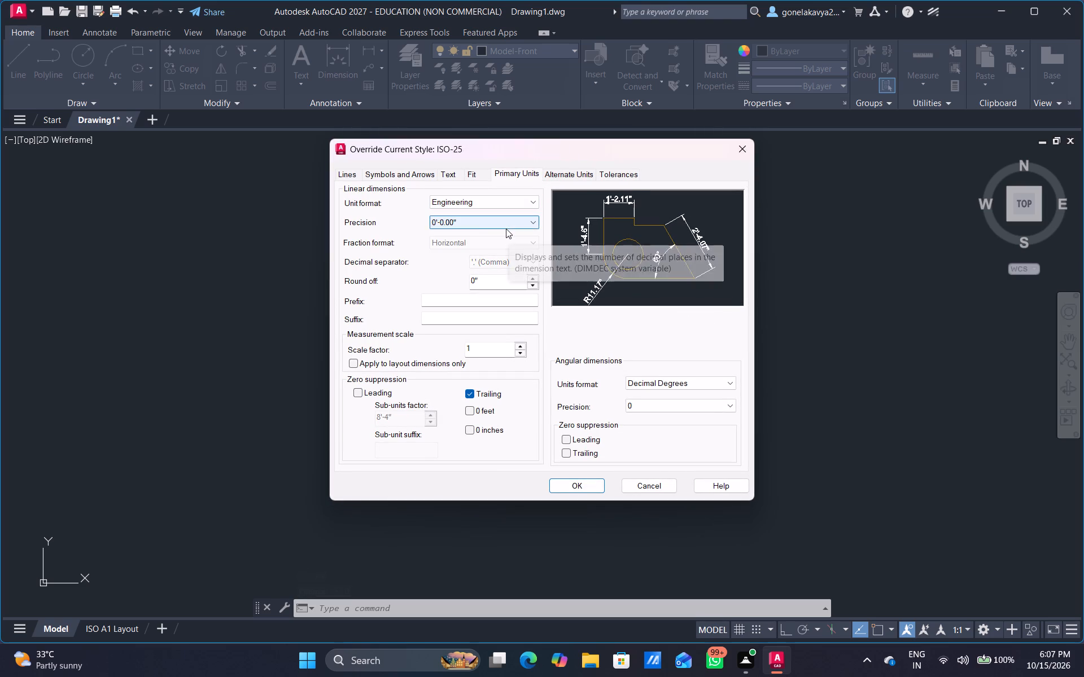
left_click(506, 228)
left_click(506, 233)
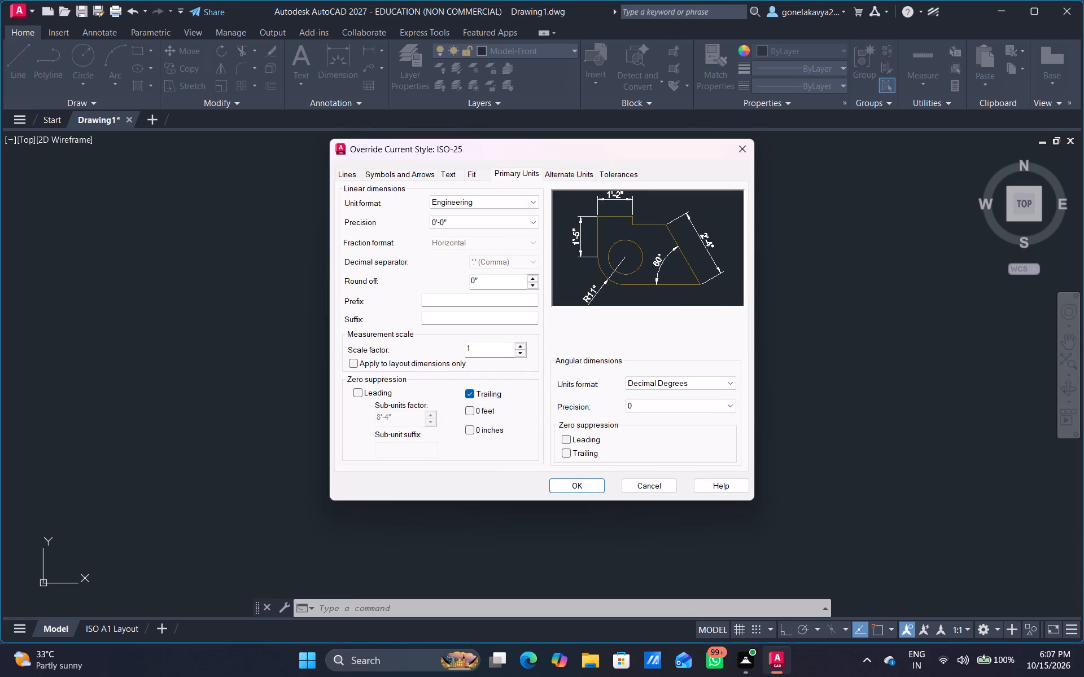
left_click(513, 283)
left_click(600, 483)
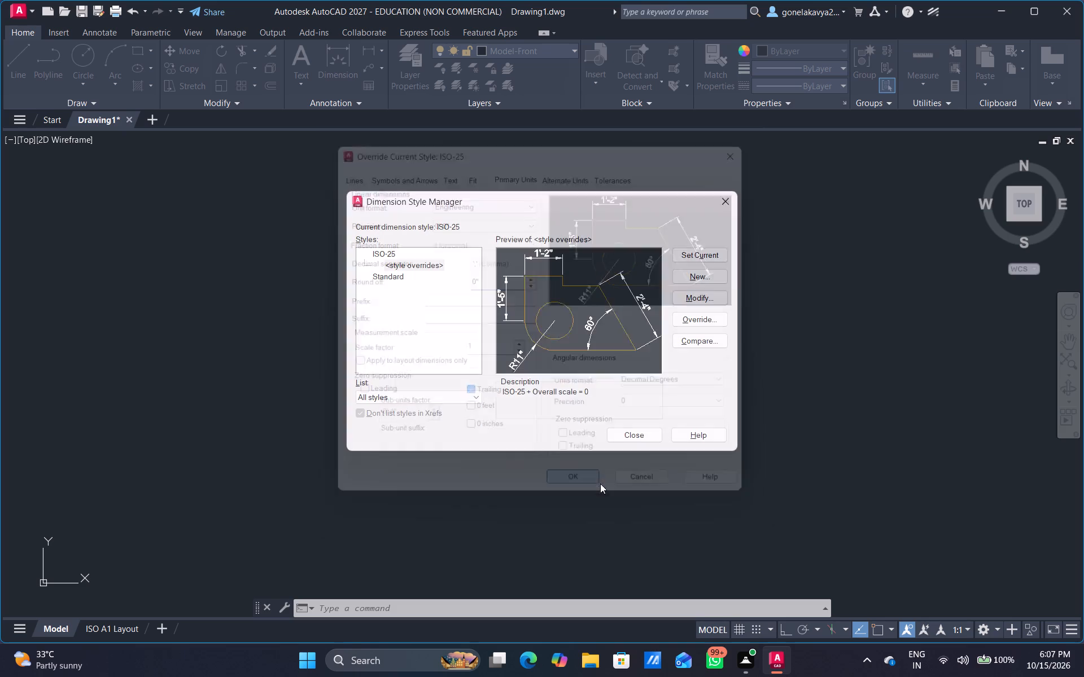
Set the ISO-25 override's dimension text height to 1", make the style override current and close the style manager.
left_click(716, 300)
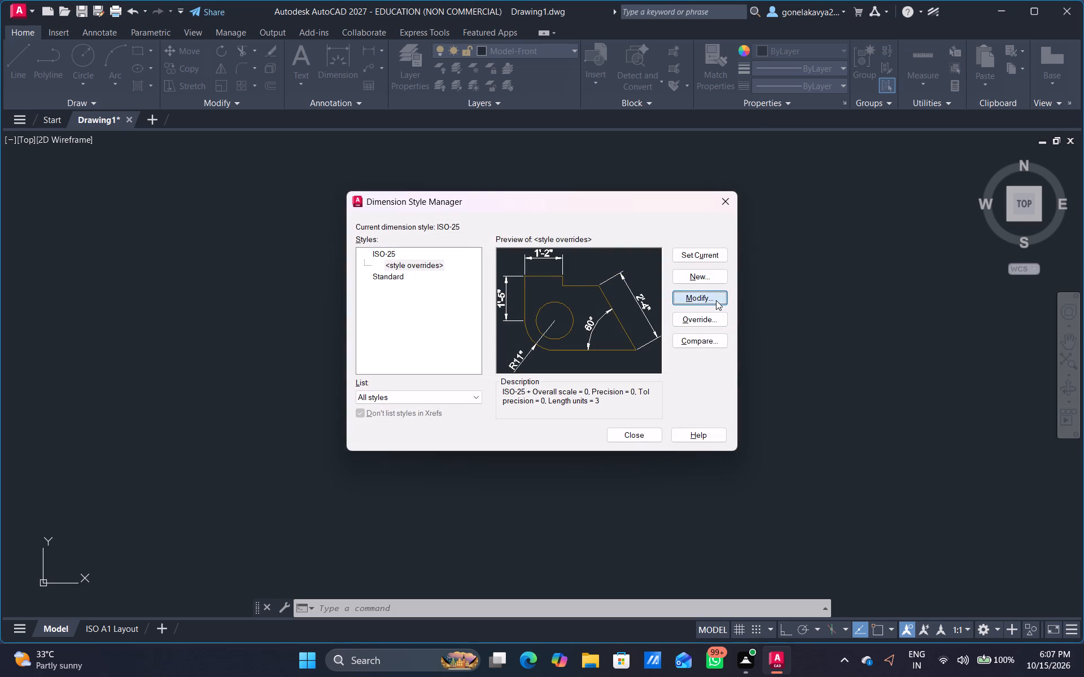
left_click(445, 174)
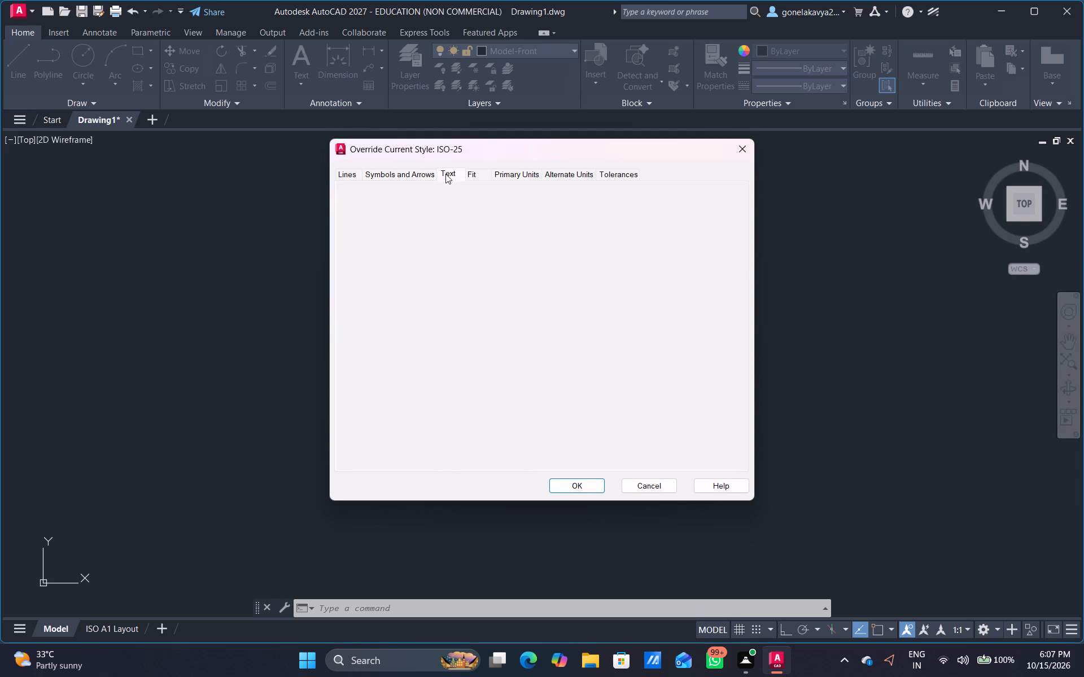
left_click_drag(524, 274, 478, 283)
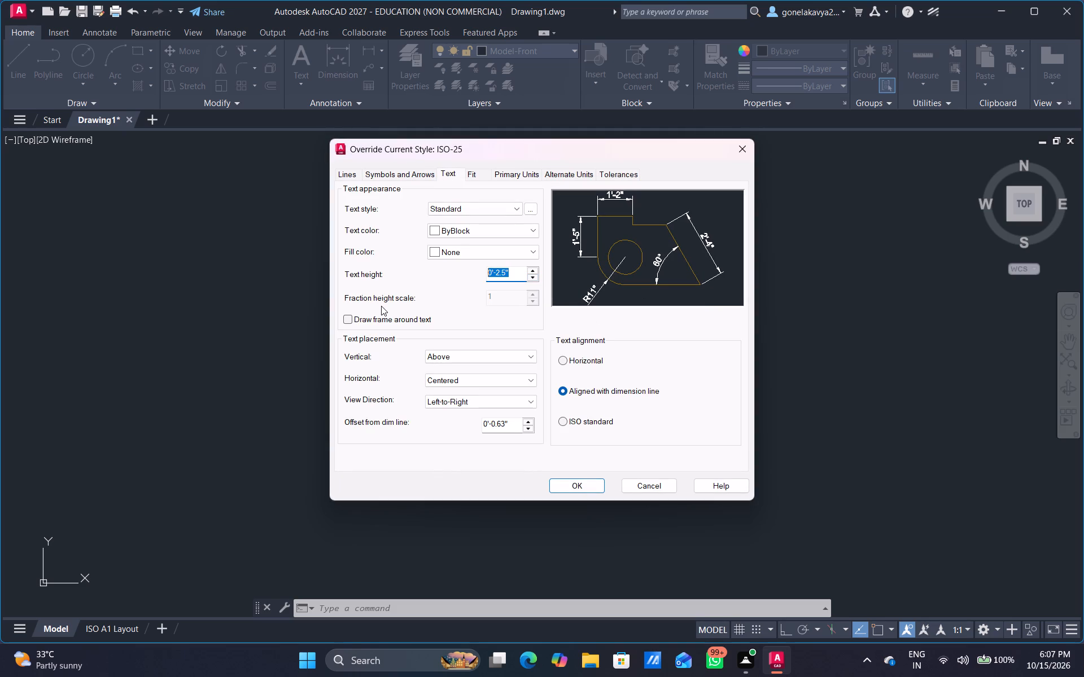
key("BackSpace")
key("1")
left_click(574, 487)
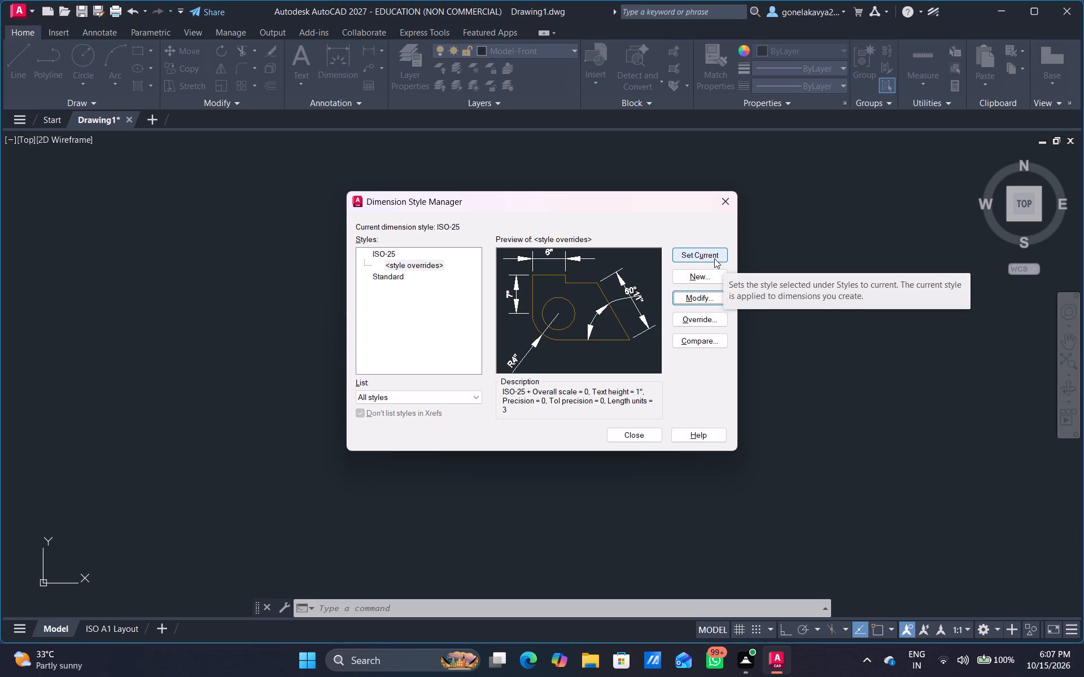
left_click(714, 258)
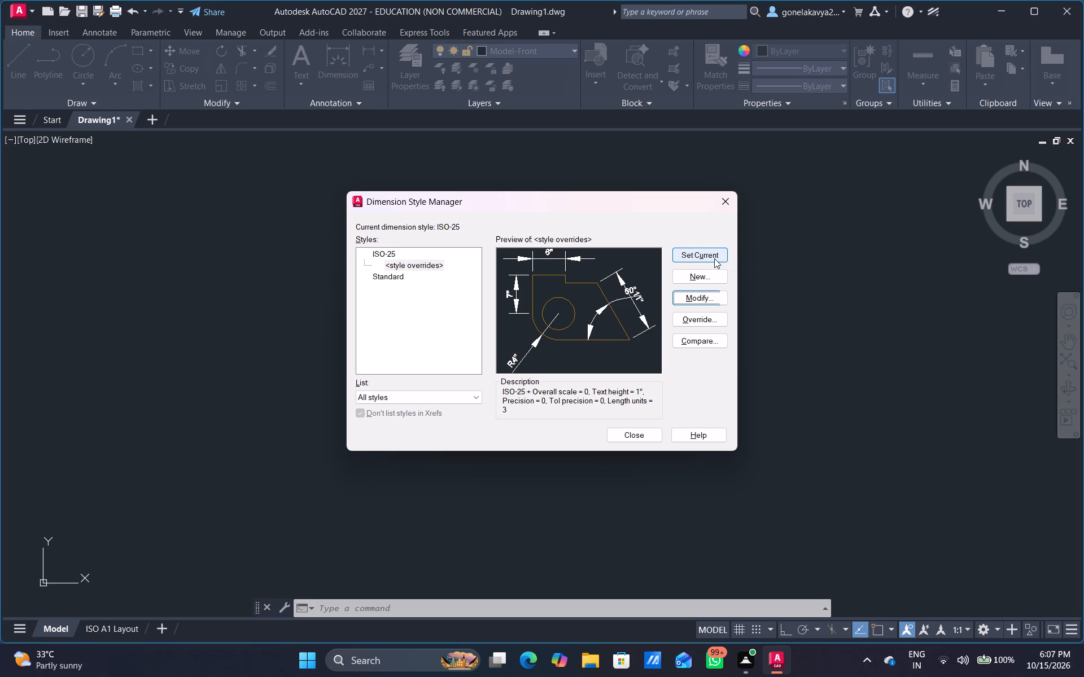
left_click(714, 258)
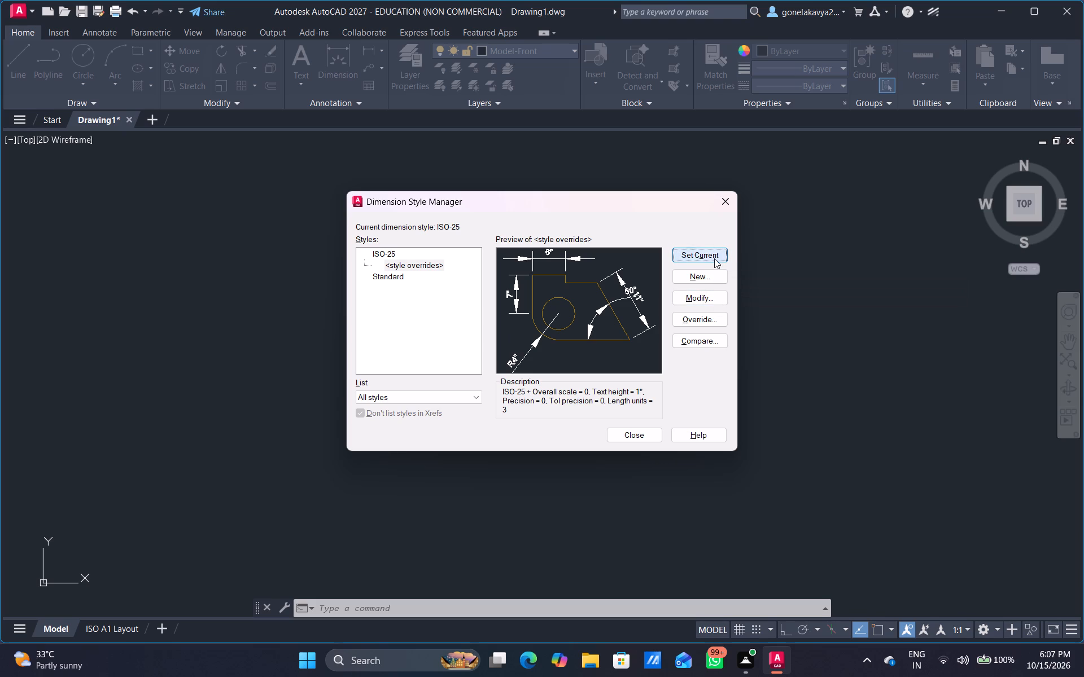
left_click(714, 258)
left_click(645, 435)
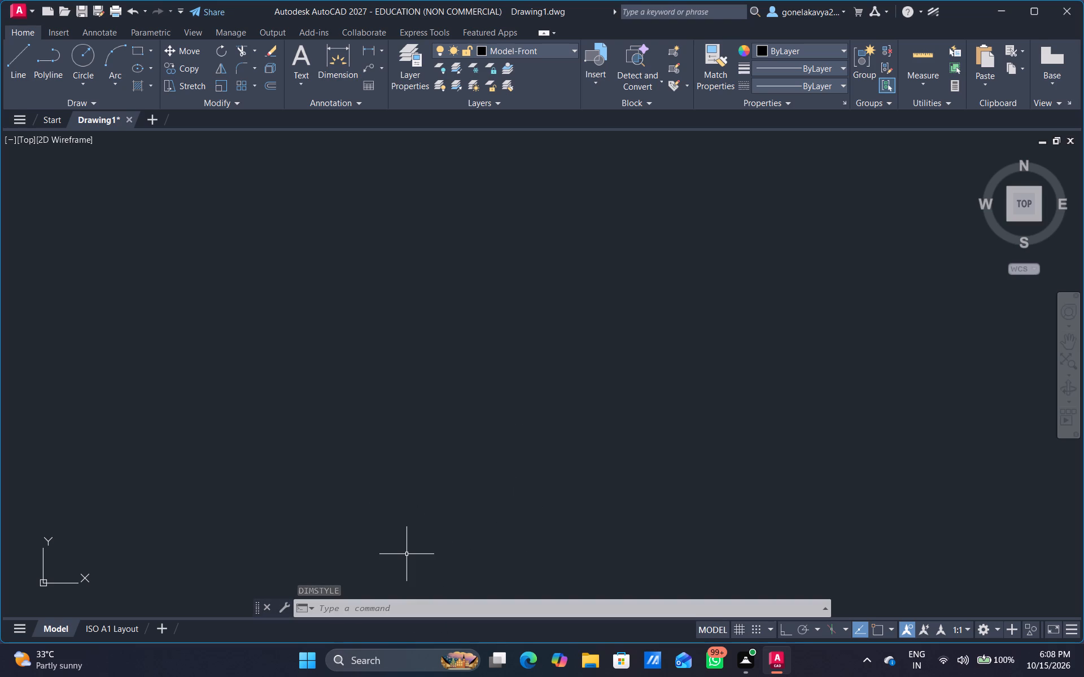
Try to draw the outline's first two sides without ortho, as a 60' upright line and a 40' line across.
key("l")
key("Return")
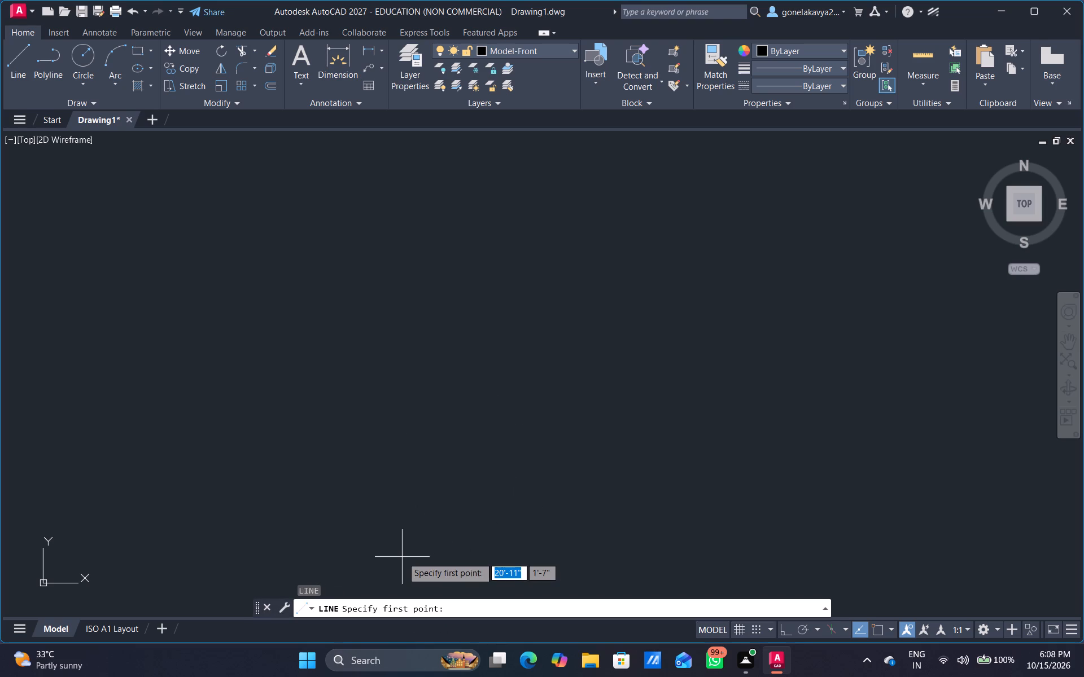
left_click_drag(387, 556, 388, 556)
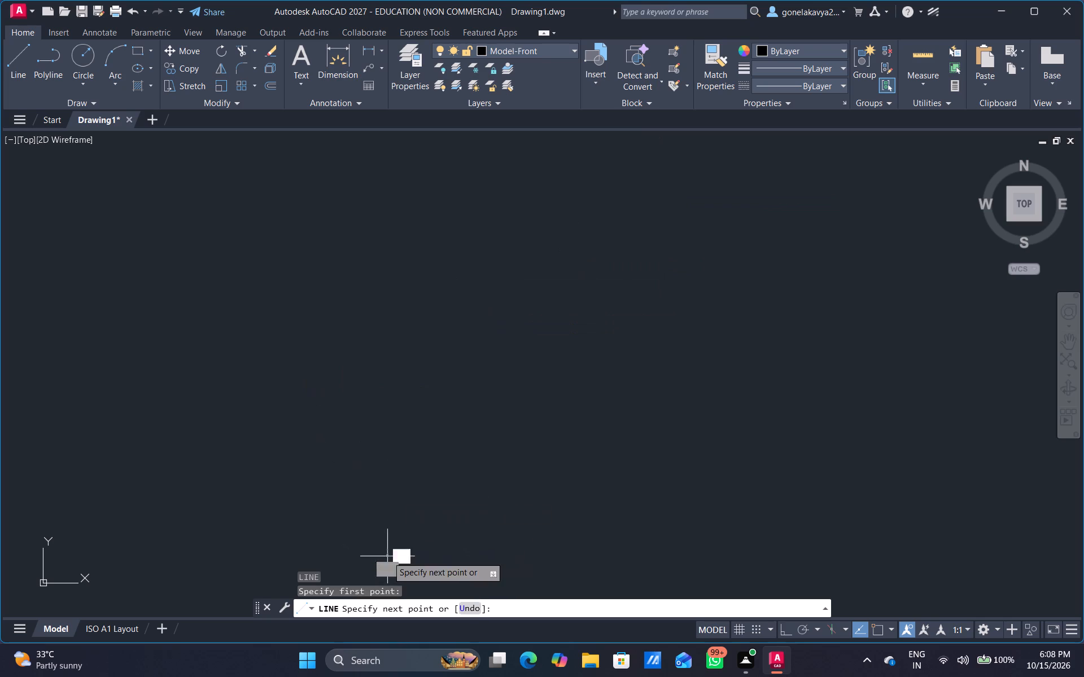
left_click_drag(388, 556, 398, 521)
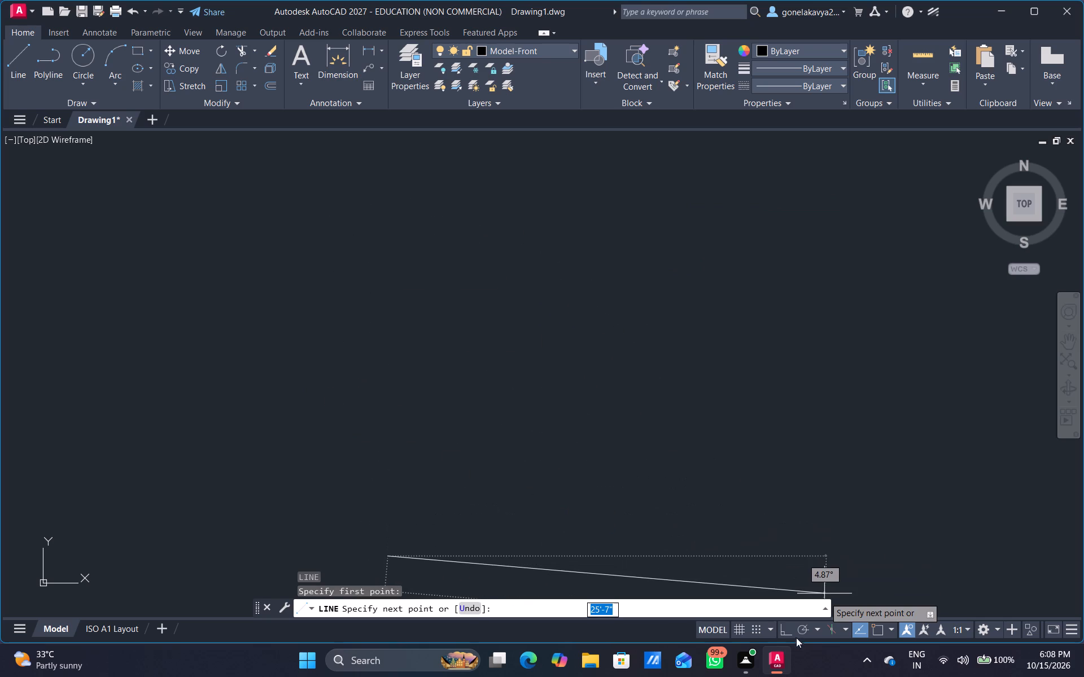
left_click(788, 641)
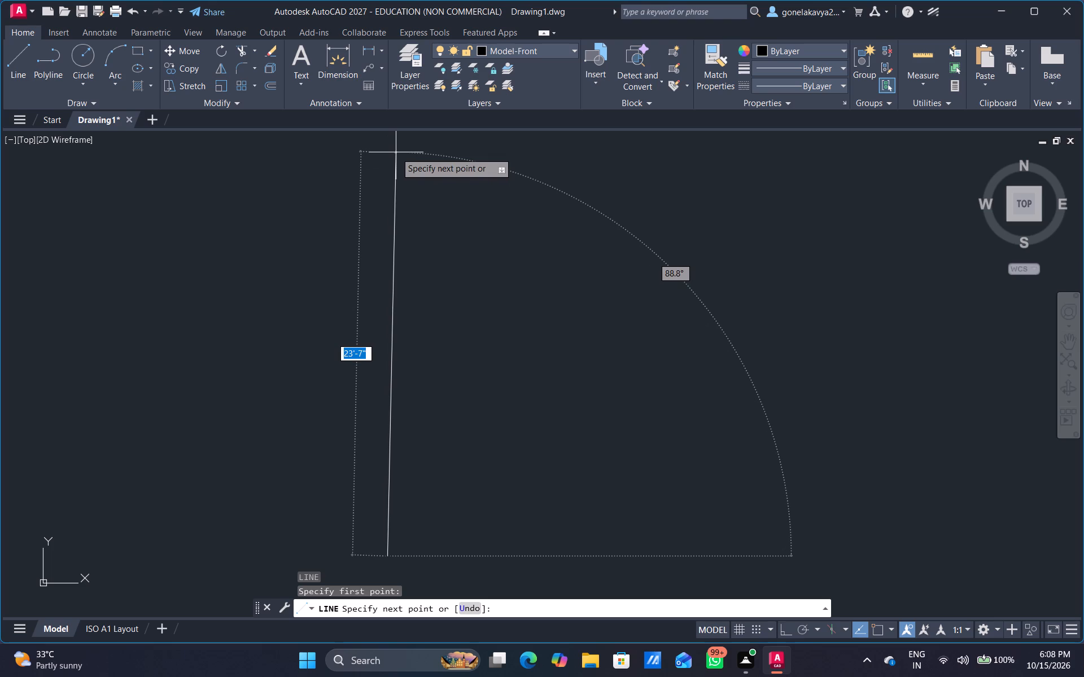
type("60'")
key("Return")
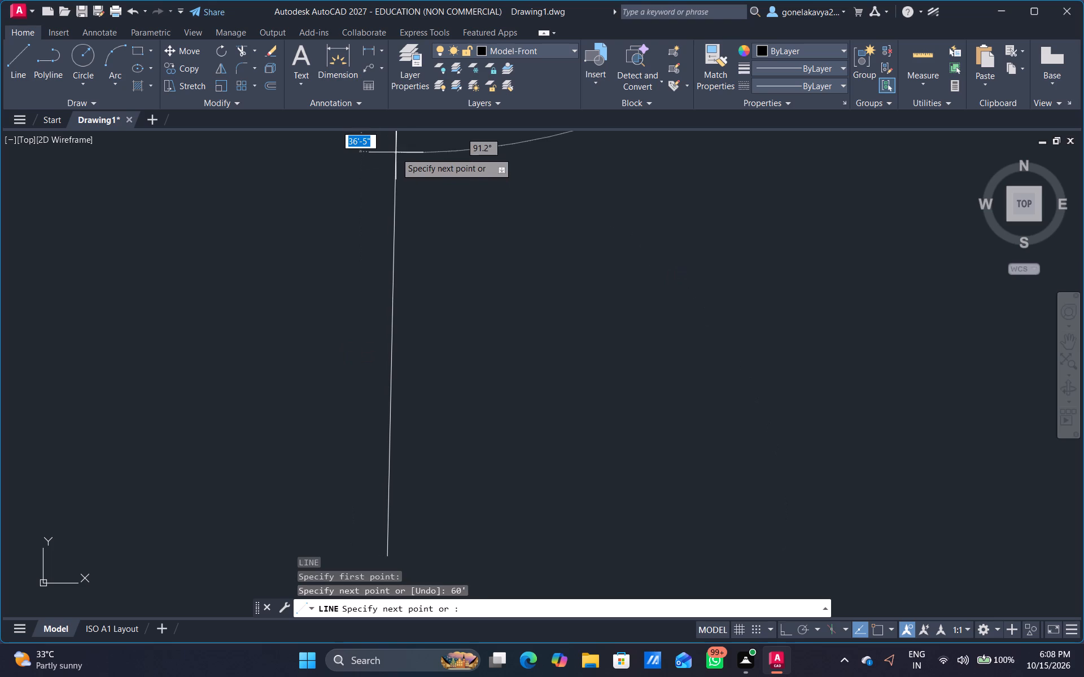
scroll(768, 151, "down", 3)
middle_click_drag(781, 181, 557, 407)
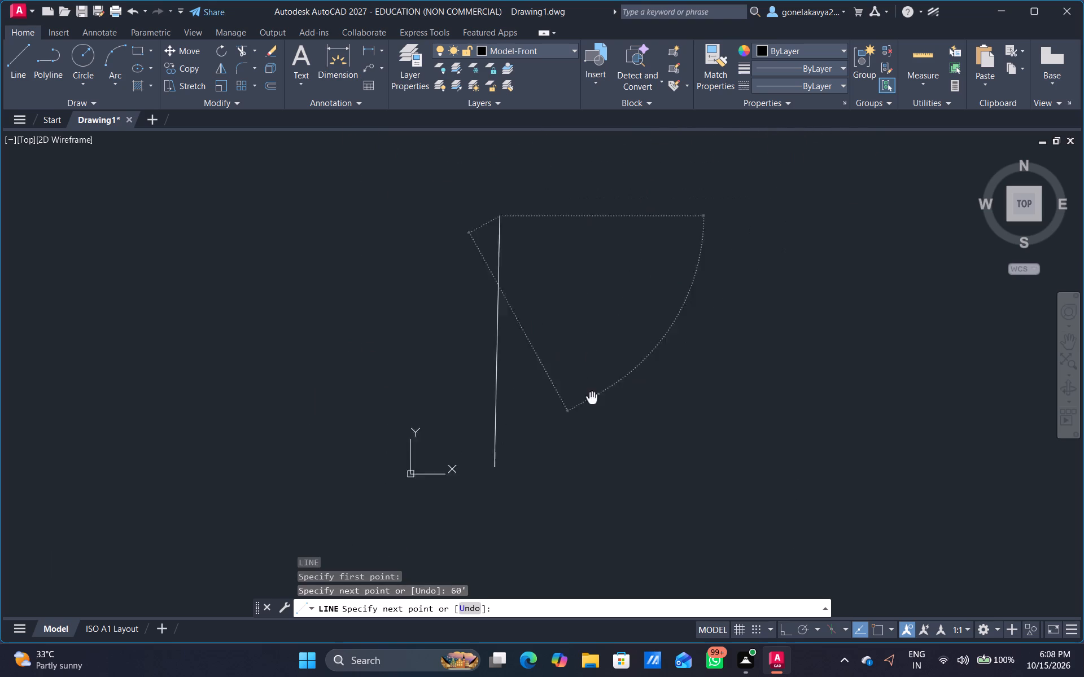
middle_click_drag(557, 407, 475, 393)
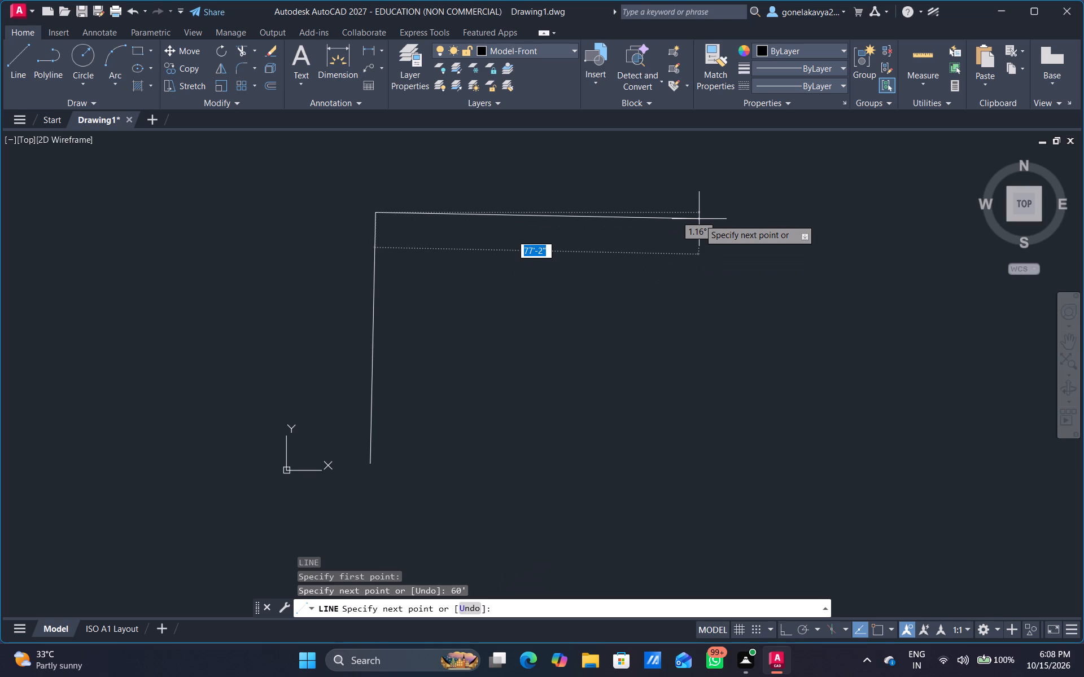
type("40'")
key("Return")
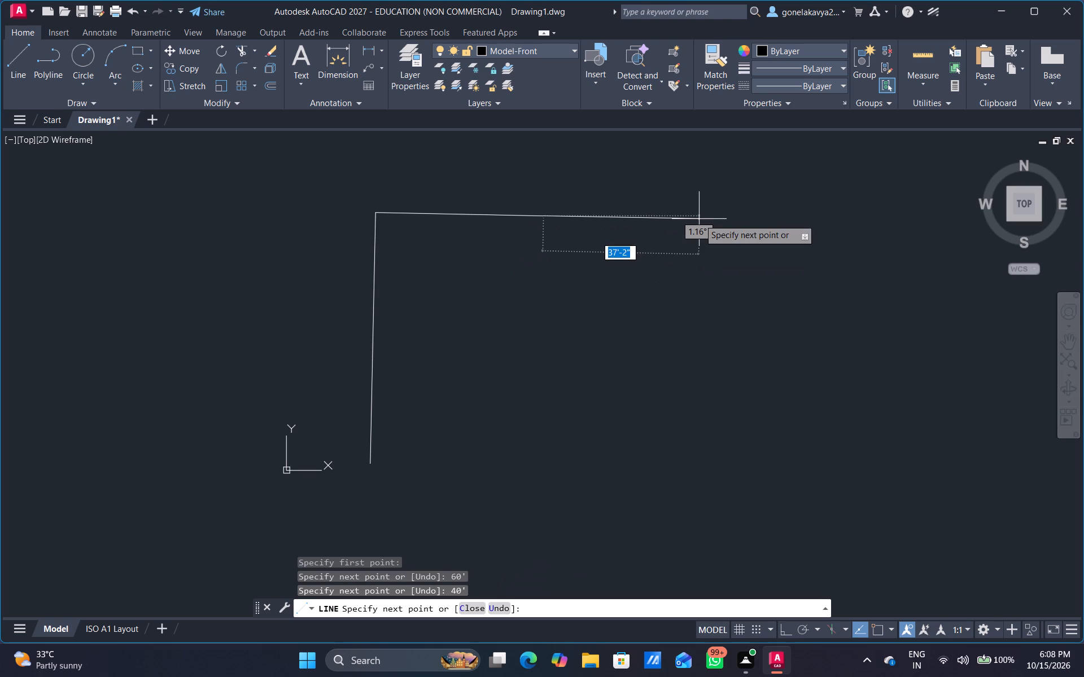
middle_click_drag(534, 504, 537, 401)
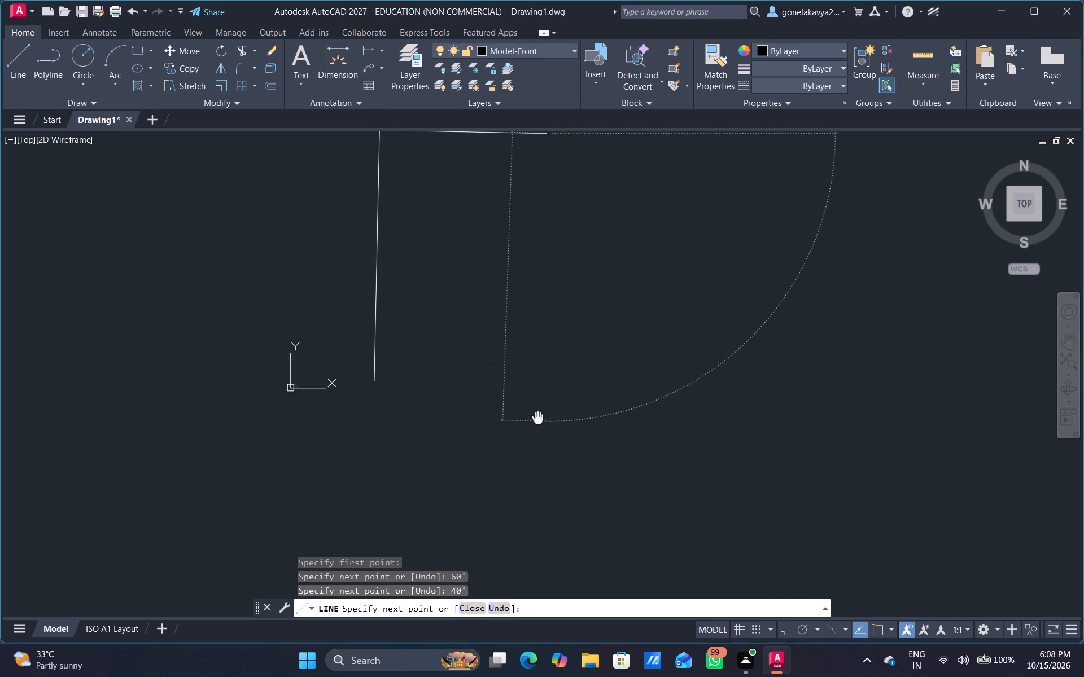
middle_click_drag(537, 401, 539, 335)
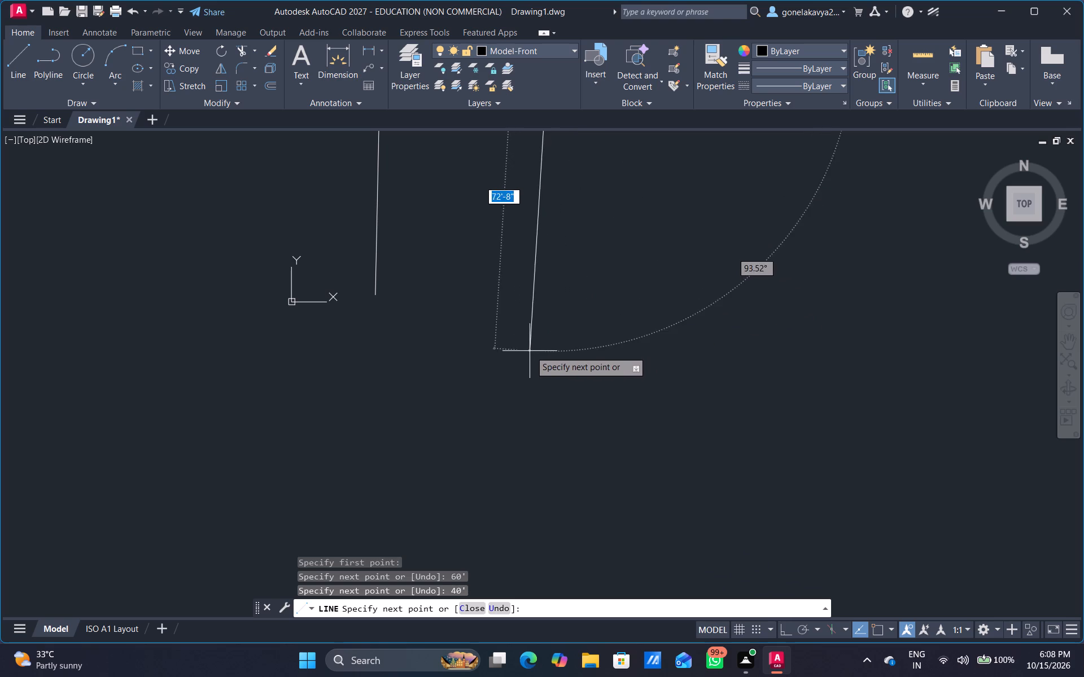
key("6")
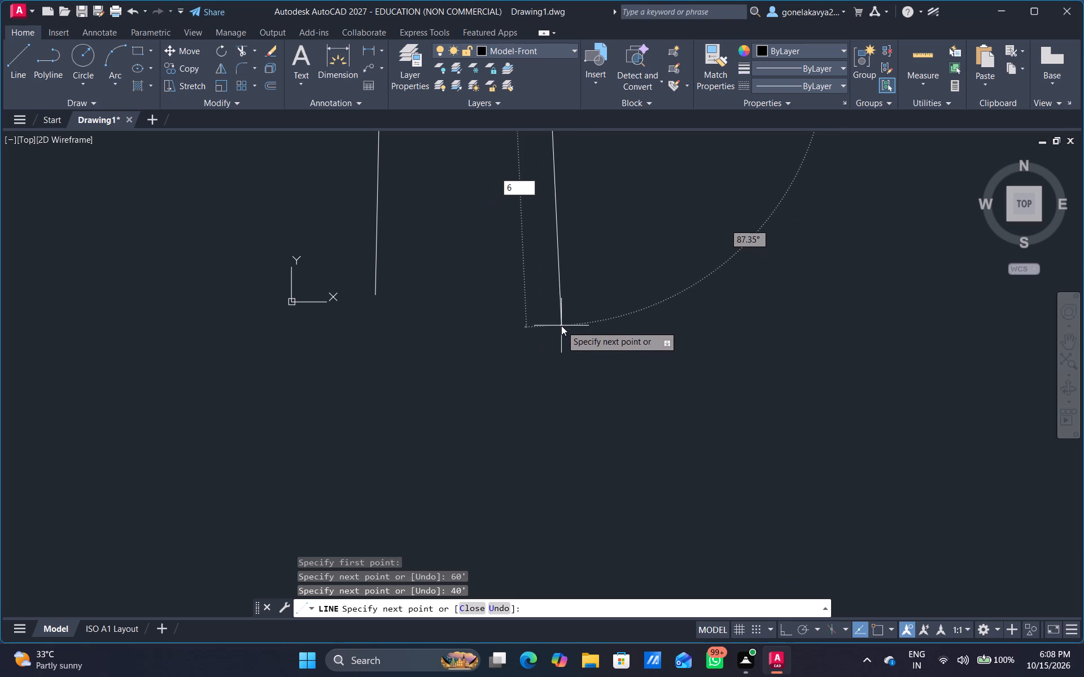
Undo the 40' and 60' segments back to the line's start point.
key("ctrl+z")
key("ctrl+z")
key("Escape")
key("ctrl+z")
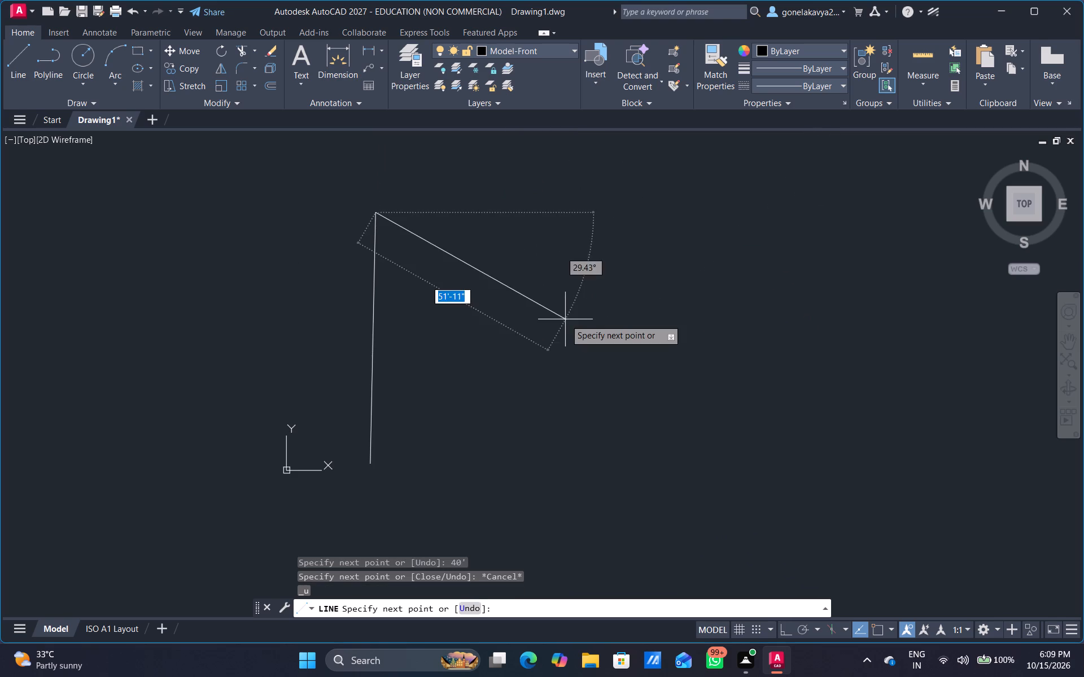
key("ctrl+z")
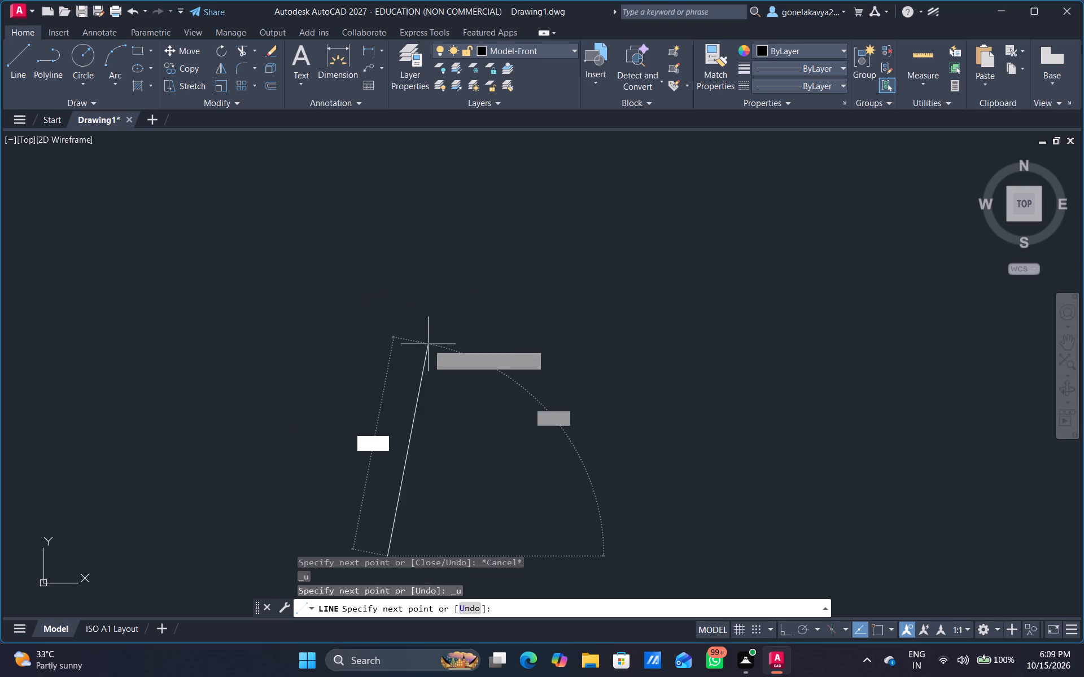
Turn Ortho on and draw the rectangular outline from the start point: 60' up, 40' across, 60' down and 40' back.
left_click(790, 627)
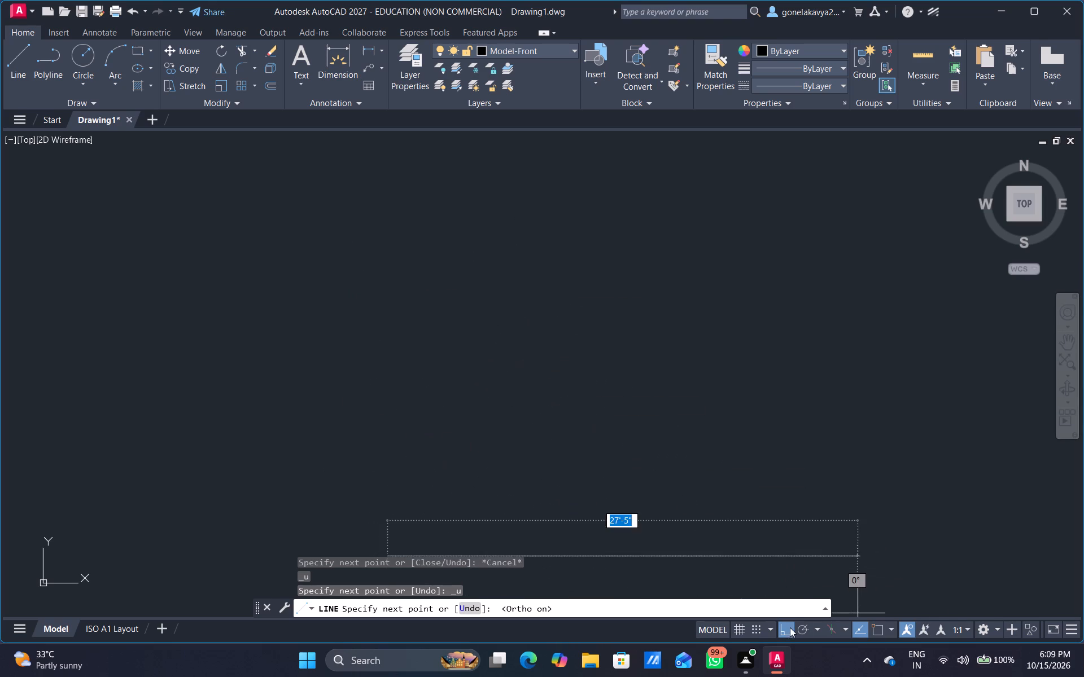
type("60")
key("apostrophe")
key("Return")
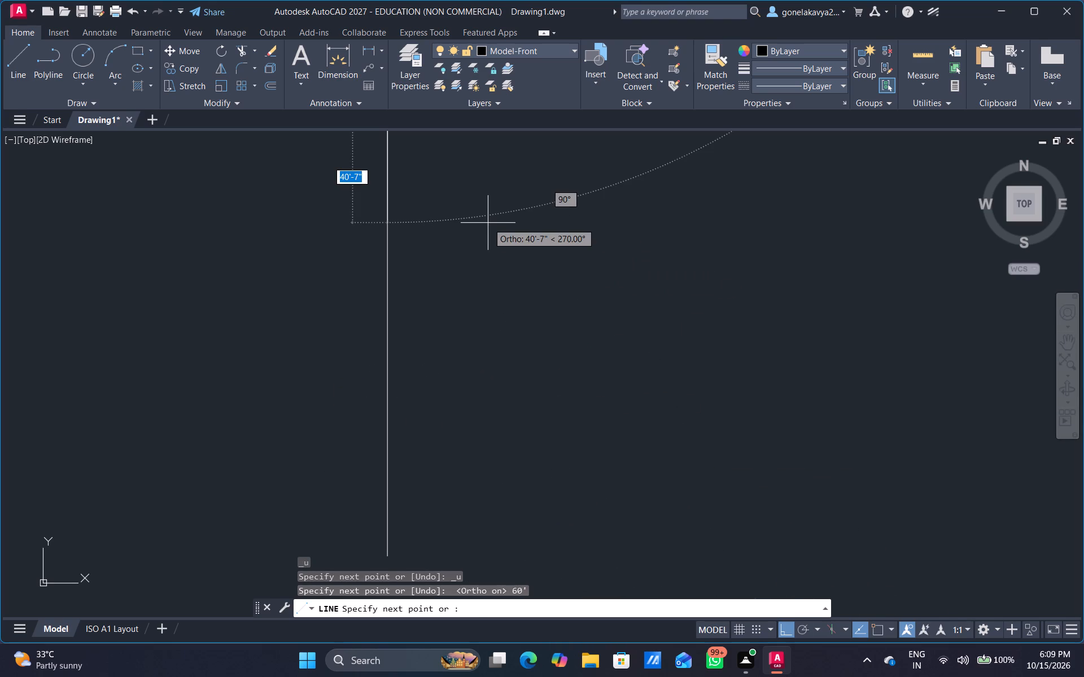
scroll(534, 304, "down", 3)
middle_click_drag(756, 264, 648, 395)
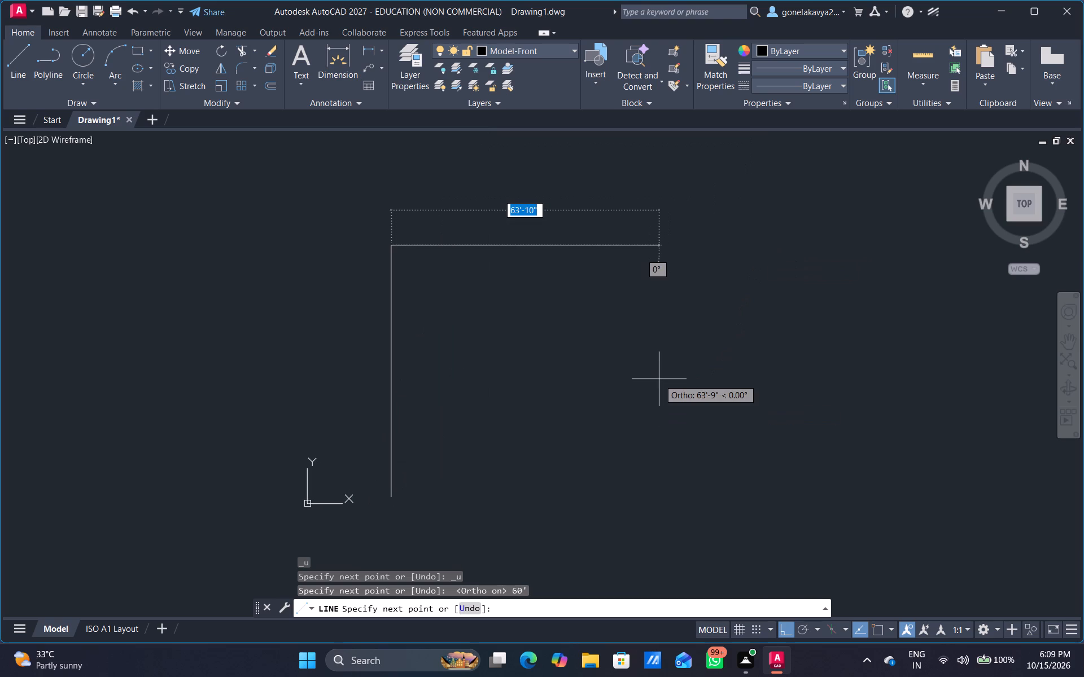
type("40'")
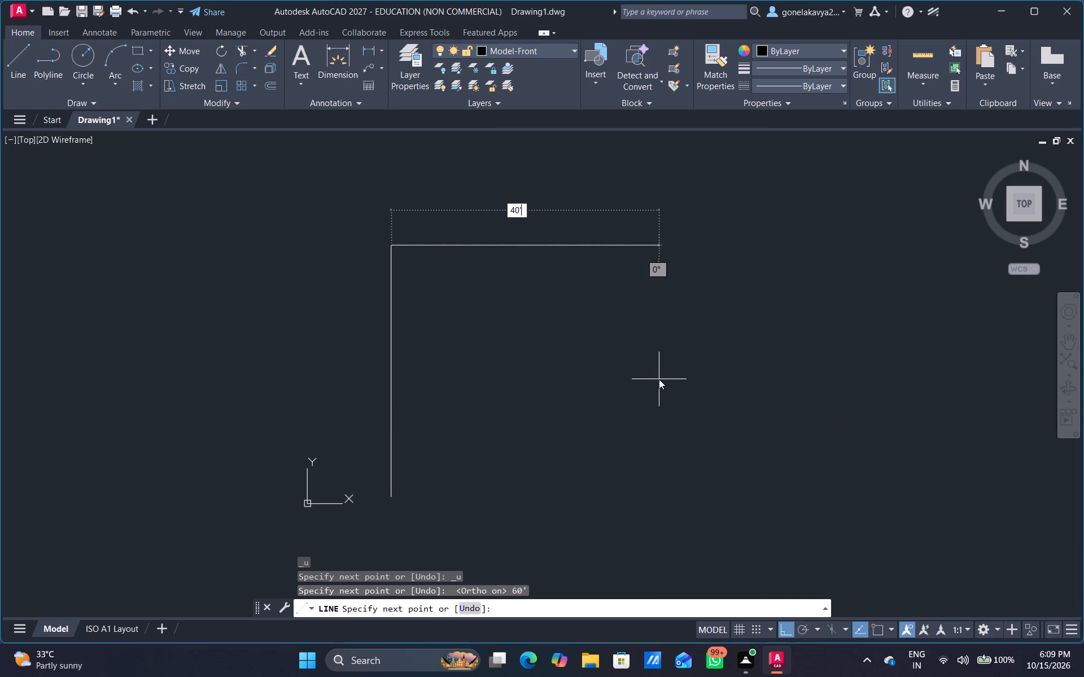
key("Return")
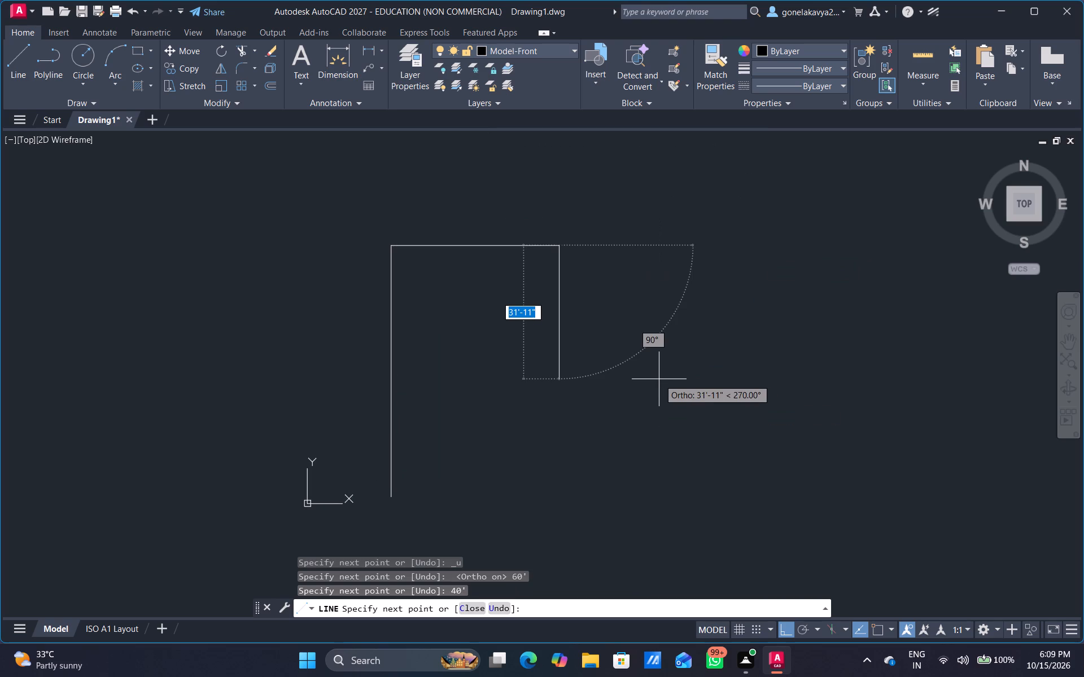
type("60'")
key("Return")
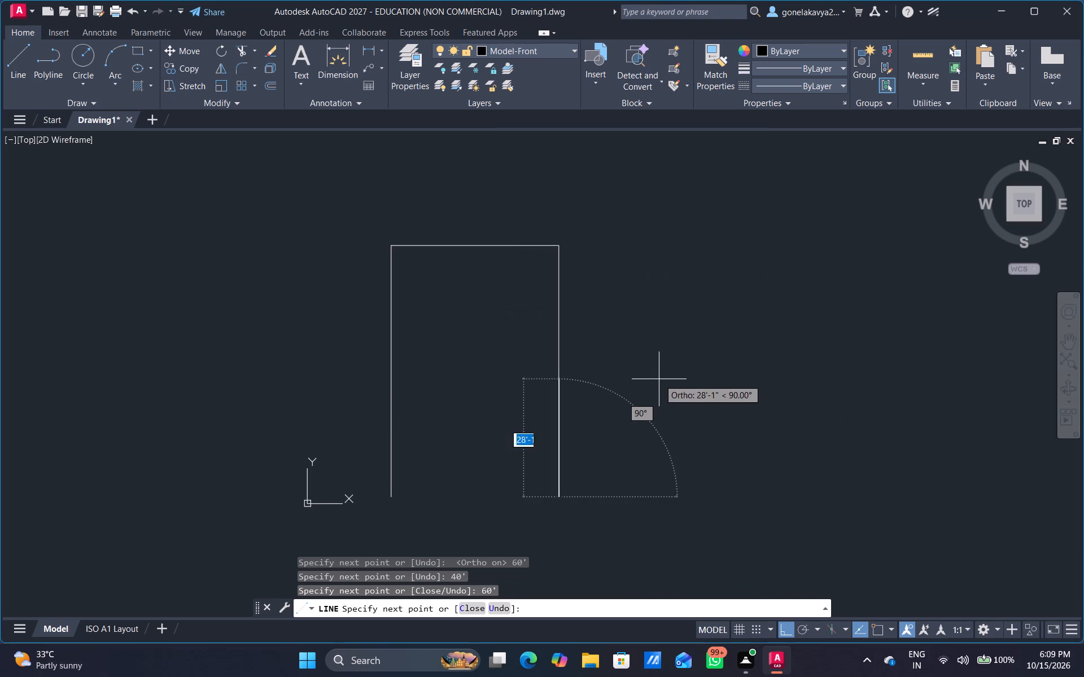
type("40'")
key("Return")
key("Escape")
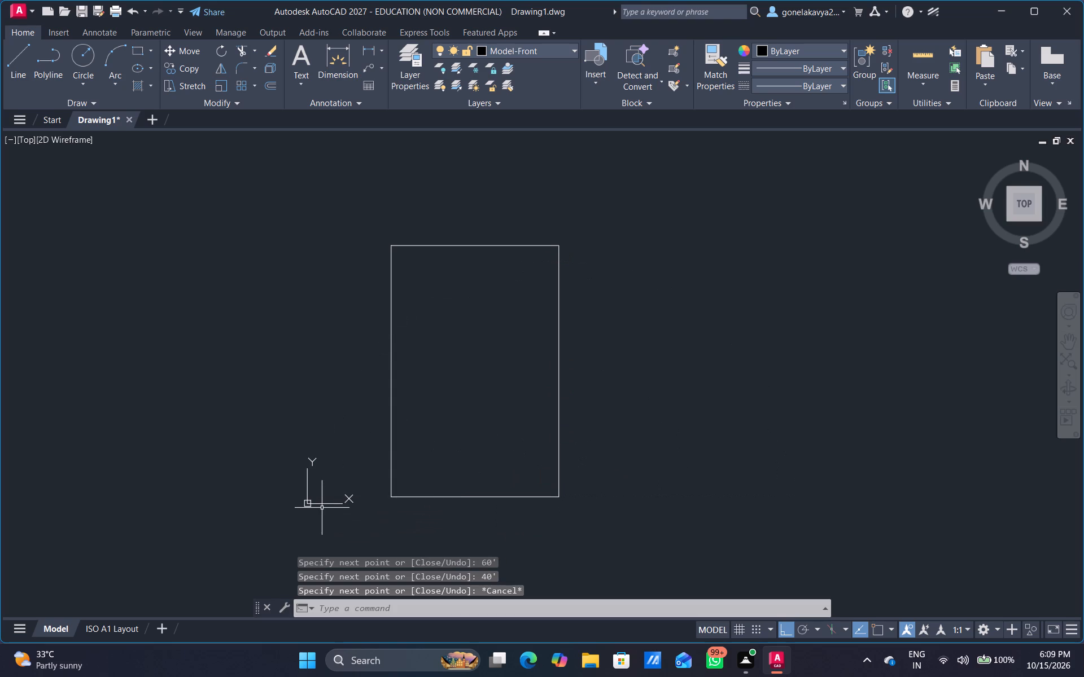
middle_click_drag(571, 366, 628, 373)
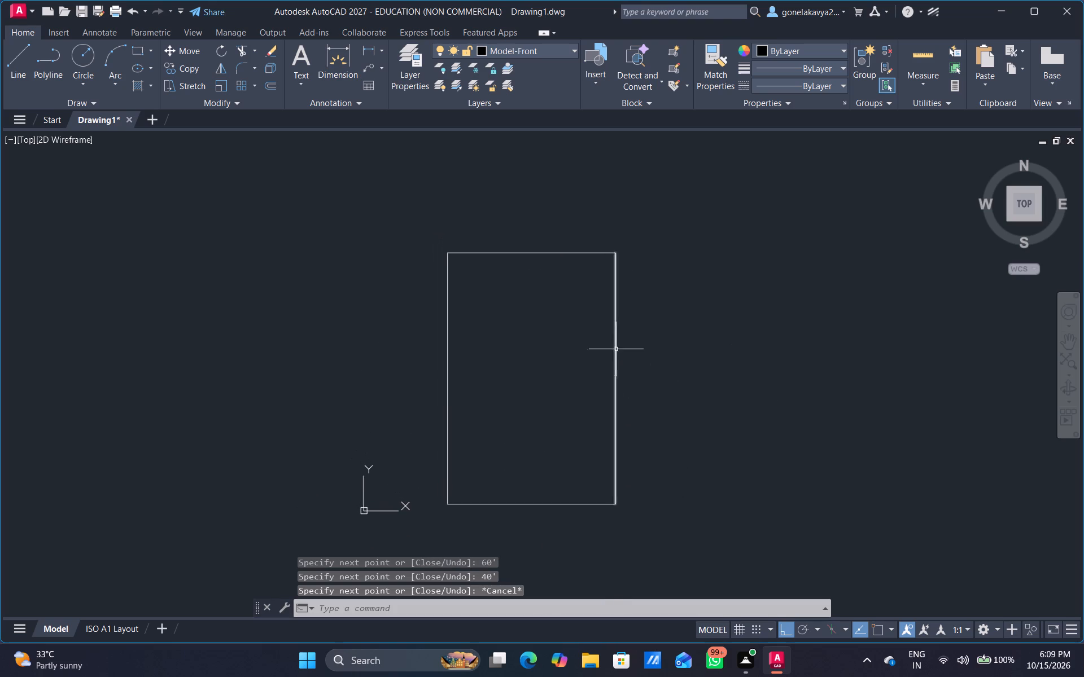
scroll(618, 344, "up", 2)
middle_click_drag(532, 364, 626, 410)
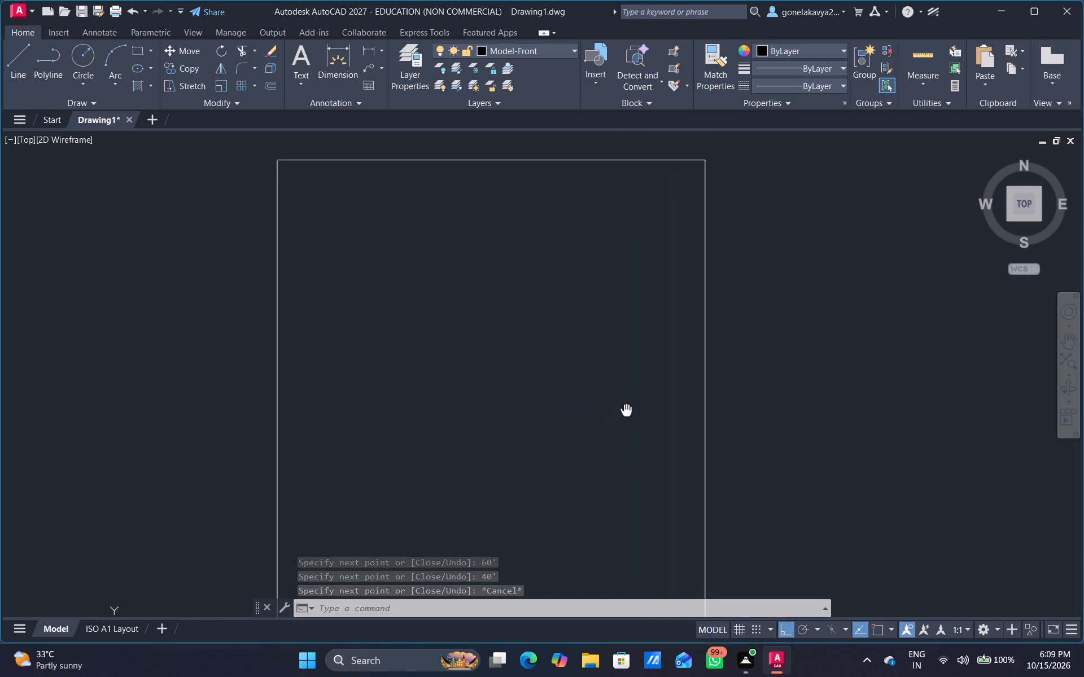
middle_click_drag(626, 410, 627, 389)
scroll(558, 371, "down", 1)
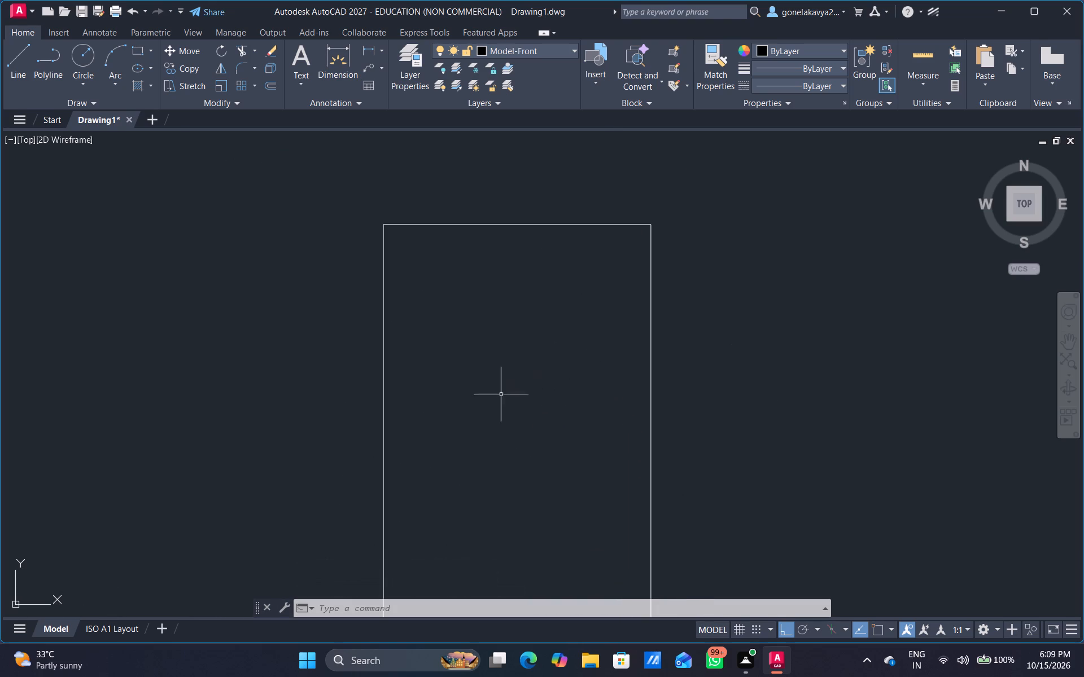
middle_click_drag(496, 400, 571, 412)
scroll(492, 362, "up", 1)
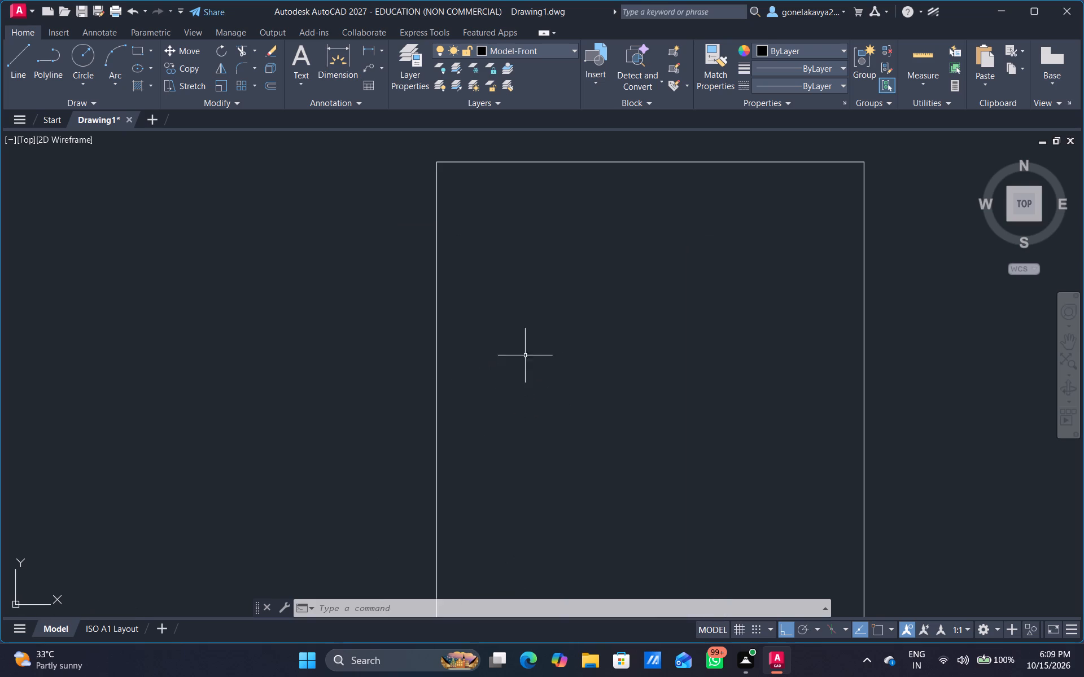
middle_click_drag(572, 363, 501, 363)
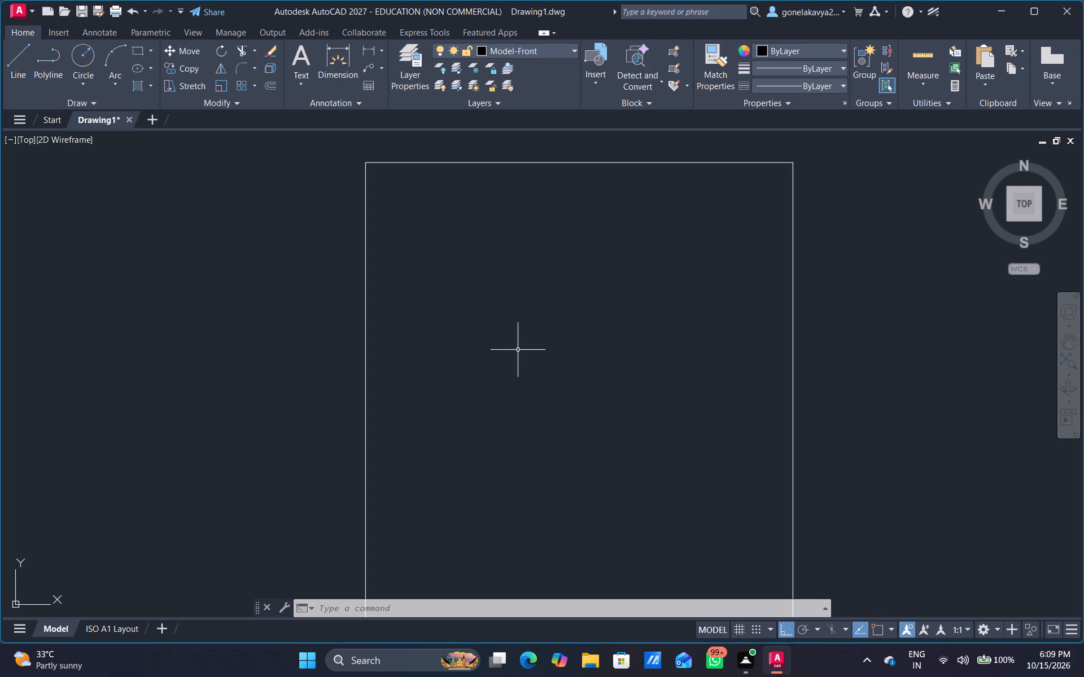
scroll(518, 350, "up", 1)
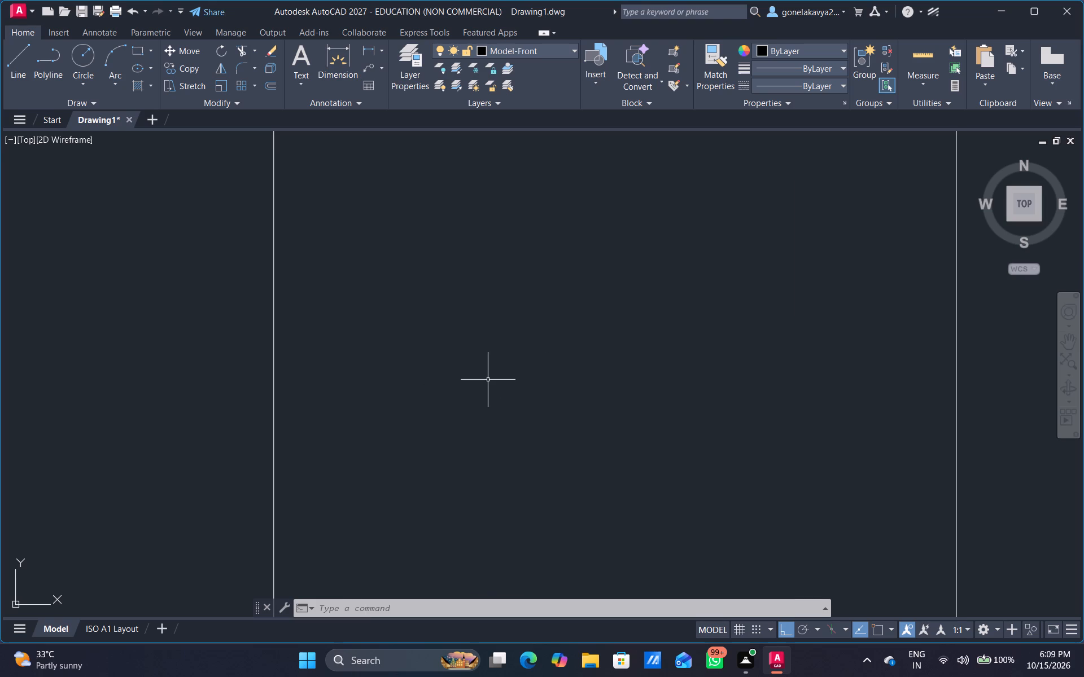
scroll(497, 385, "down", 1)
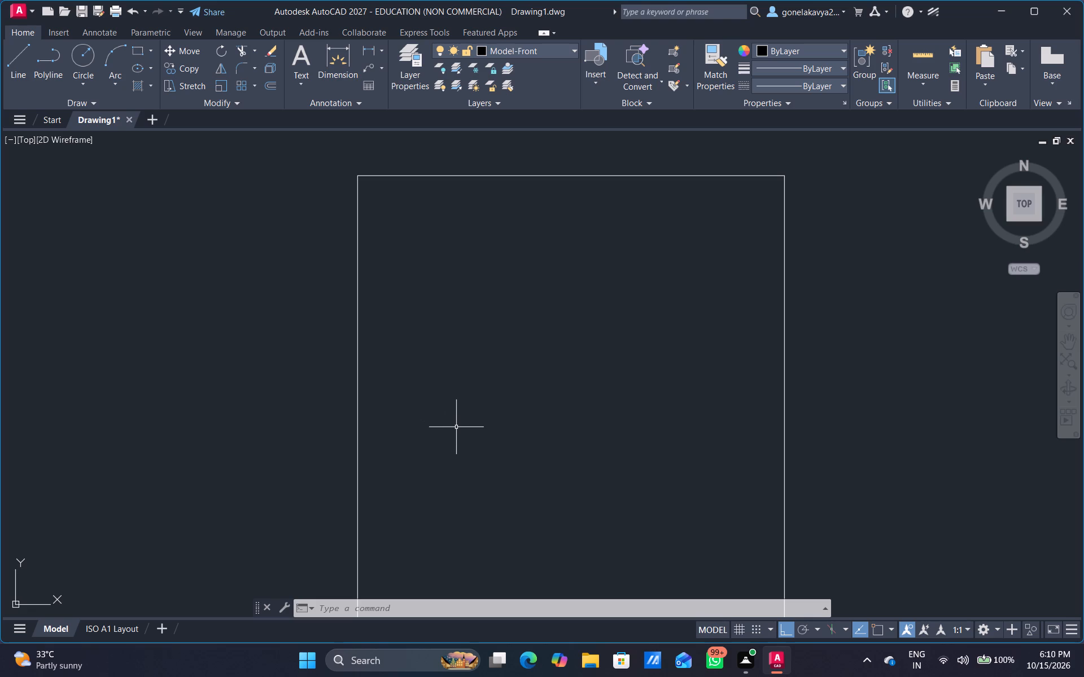
Offset all four sides of the rectangular outline 9" inward to form the exterior walls.
middle_click_drag(562, 351, 748, 307)
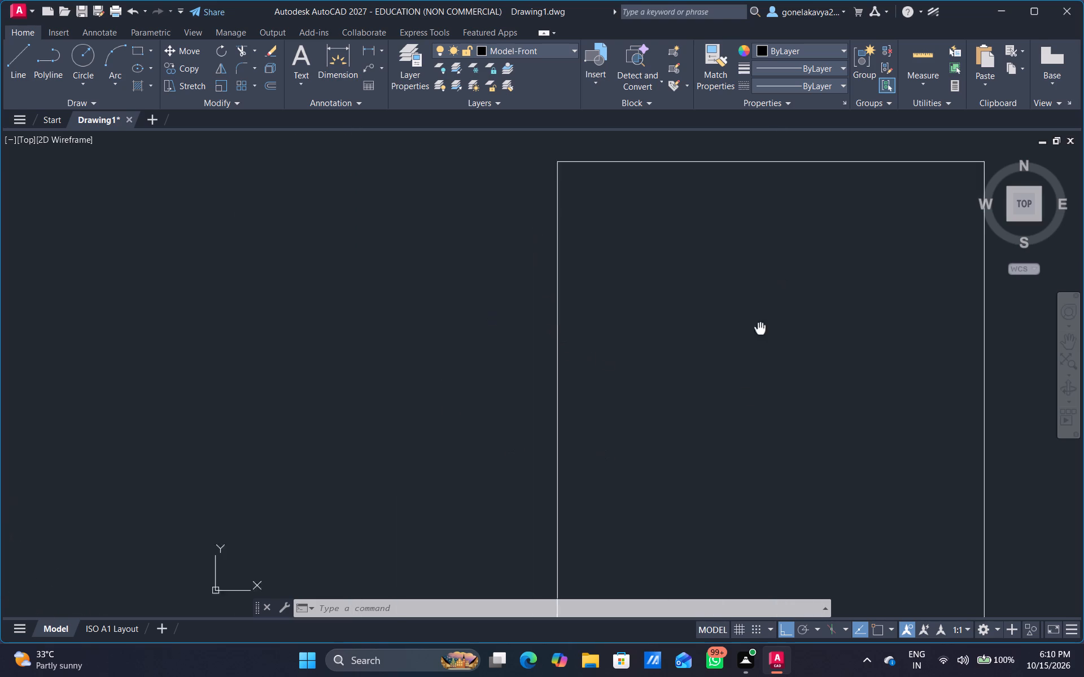
middle_click_drag(748, 307, 578, 271)
scroll(582, 270, "down", 2)
key("o")
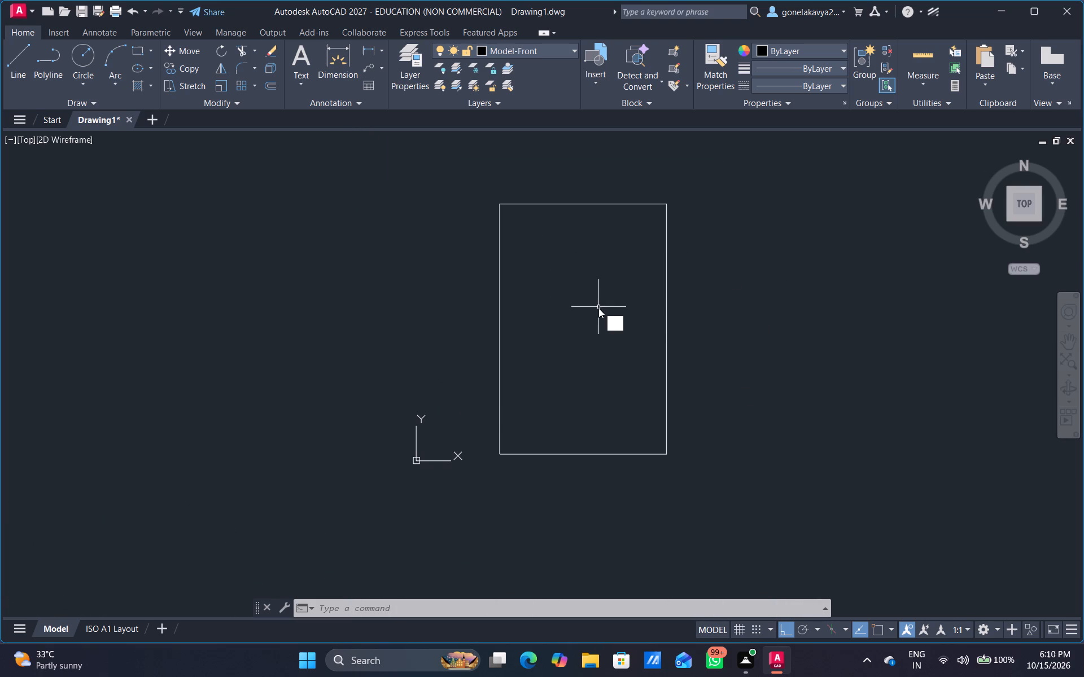
key("Return")
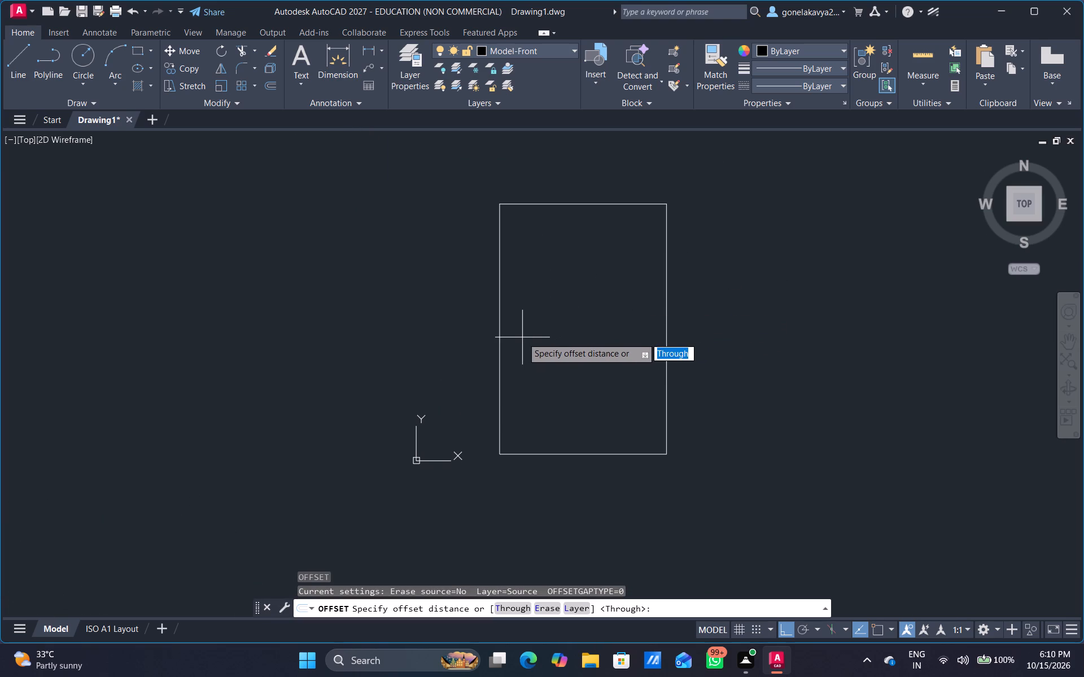
type("9\"")
key("Return")
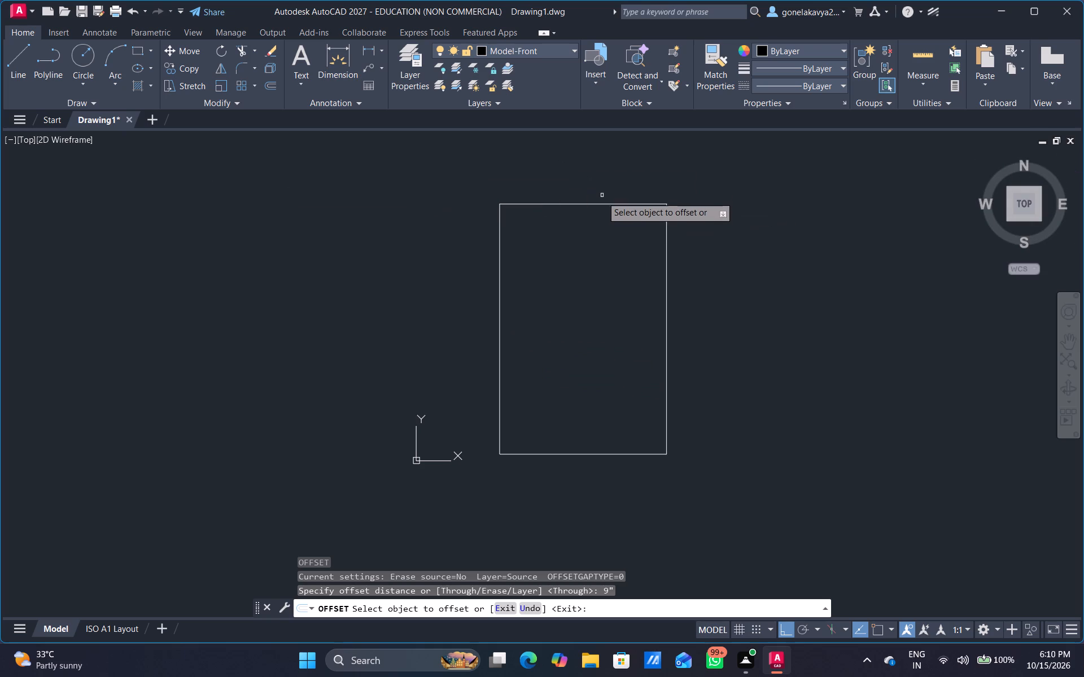
left_click_drag(598, 204, 597, 212)
left_click(585, 257)
left_click(500, 267)
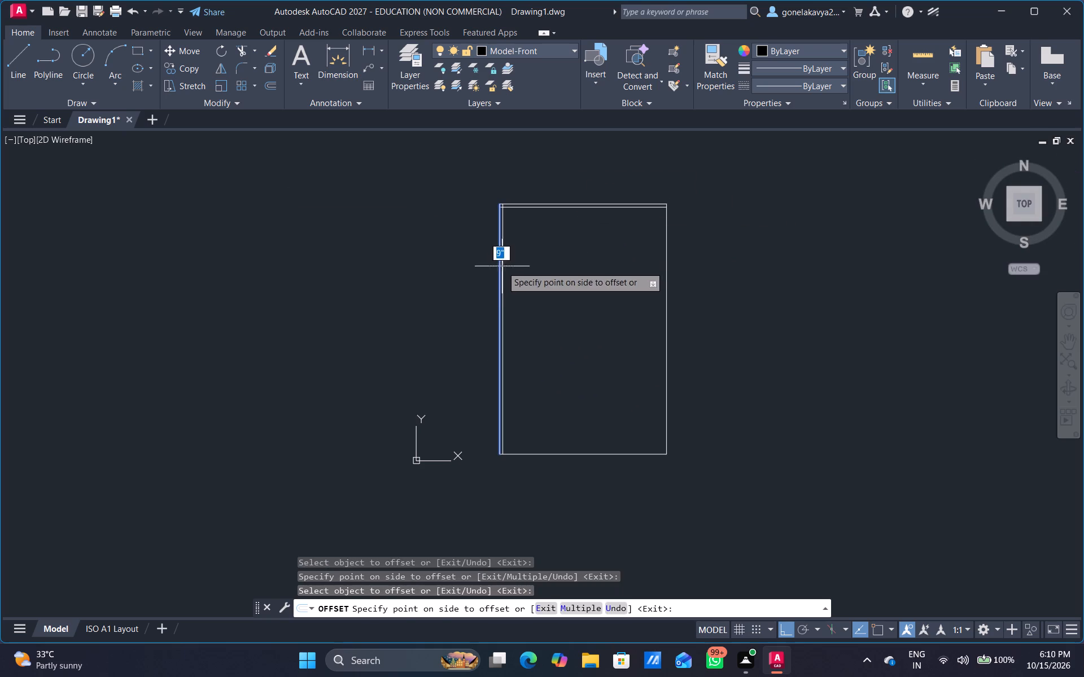
left_click(539, 263)
left_click(666, 284)
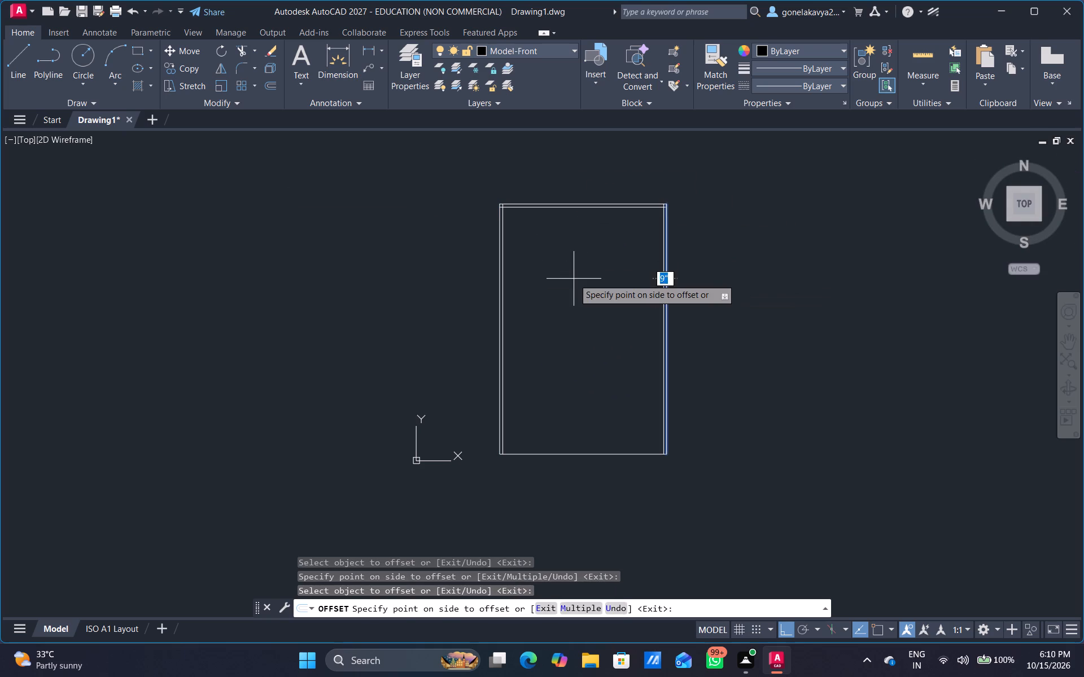
left_click(574, 279)
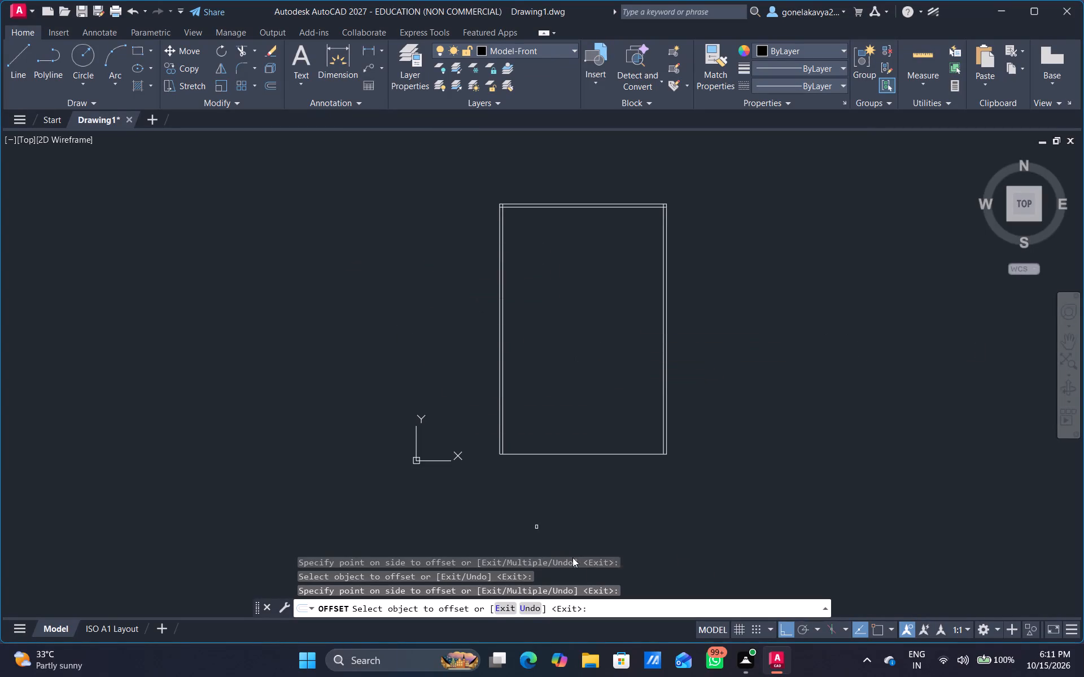
left_click(642, 452)
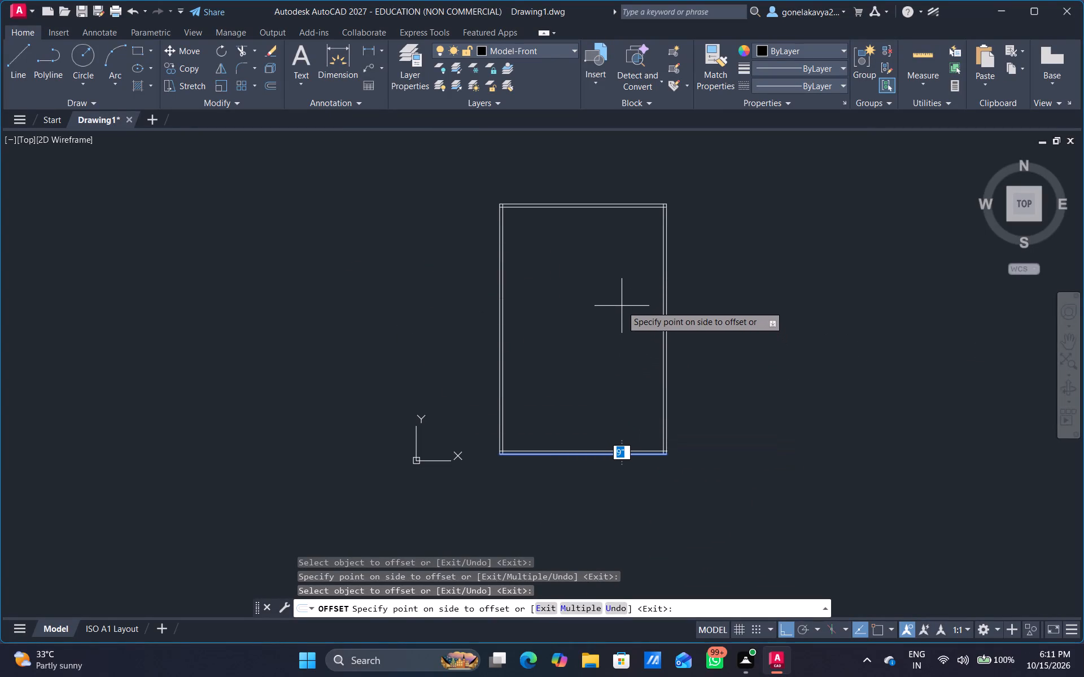
left_click(622, 306)
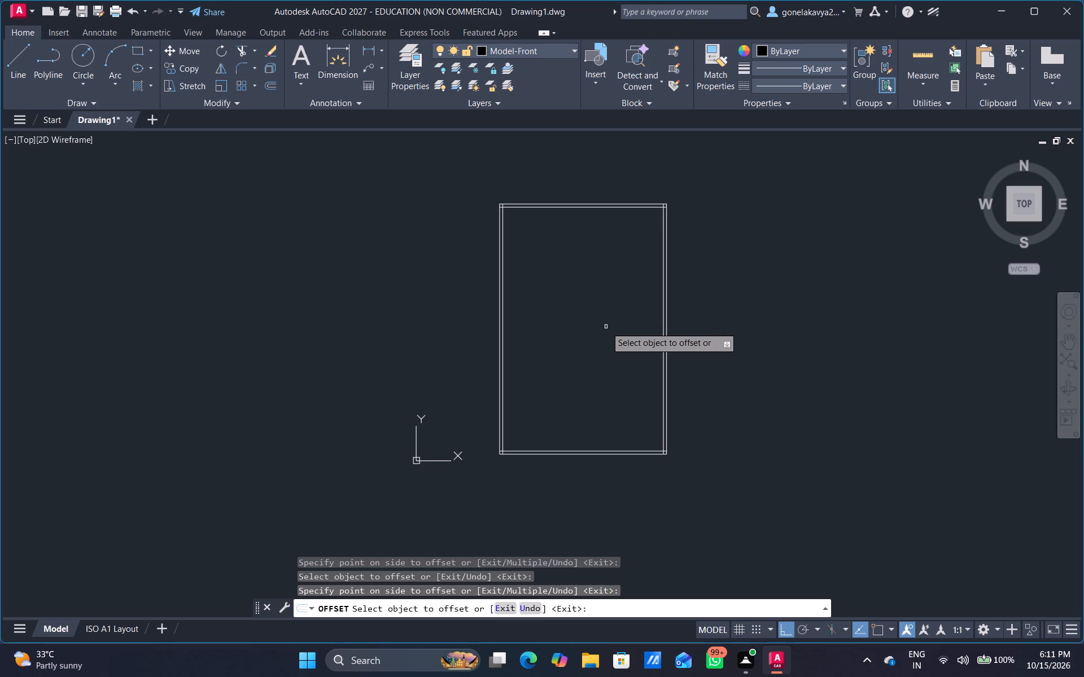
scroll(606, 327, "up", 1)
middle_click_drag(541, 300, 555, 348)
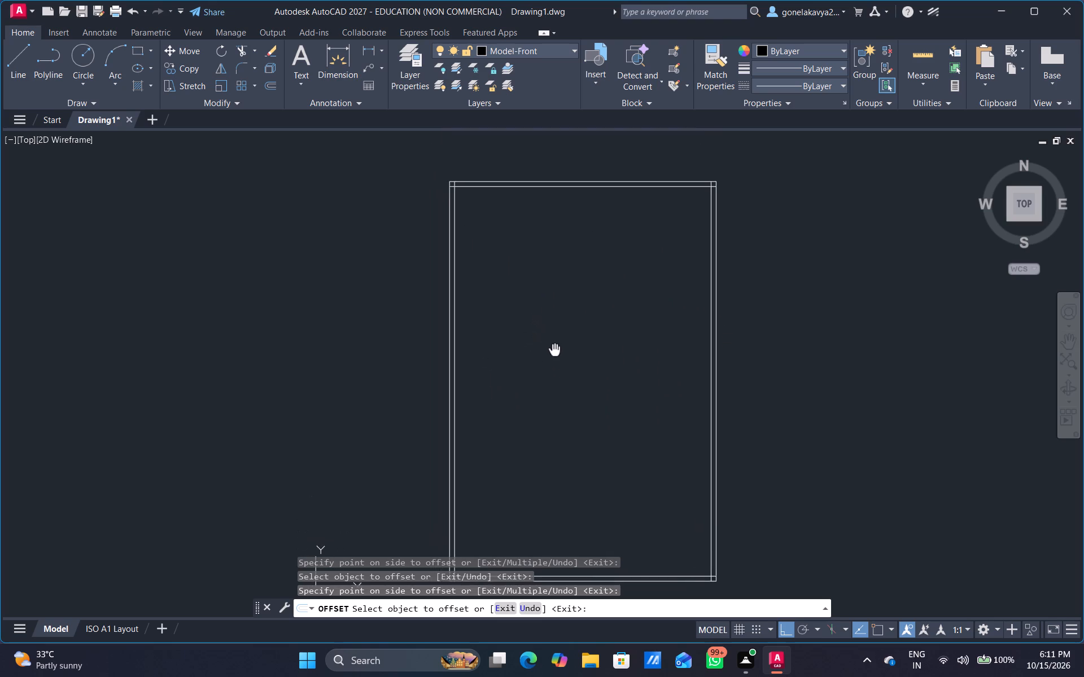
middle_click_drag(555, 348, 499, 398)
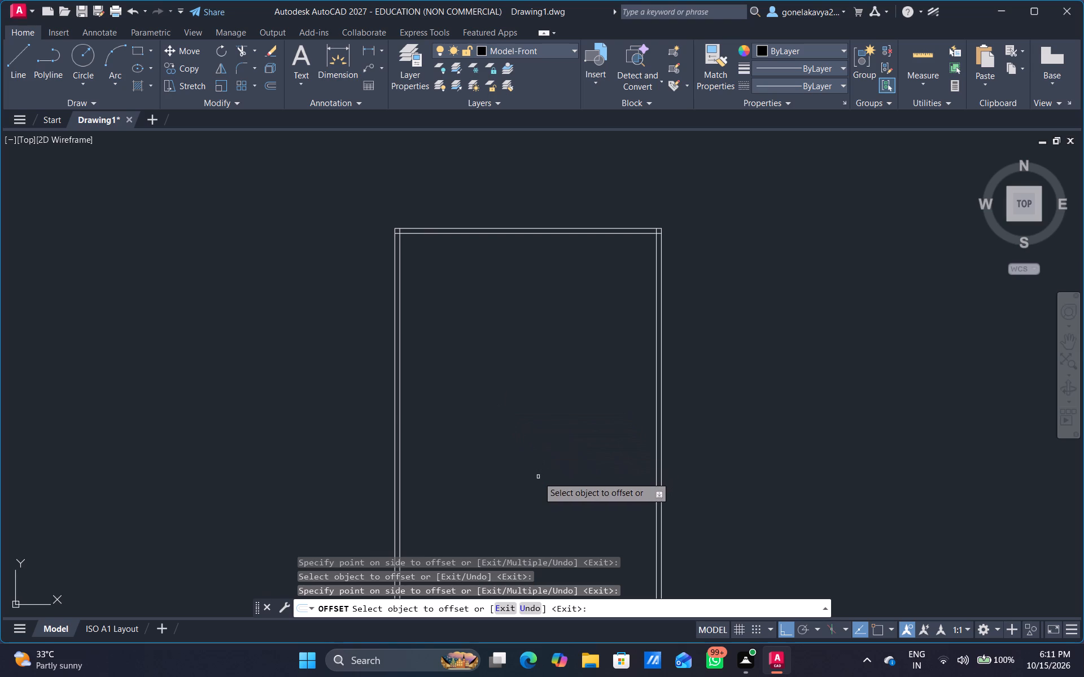
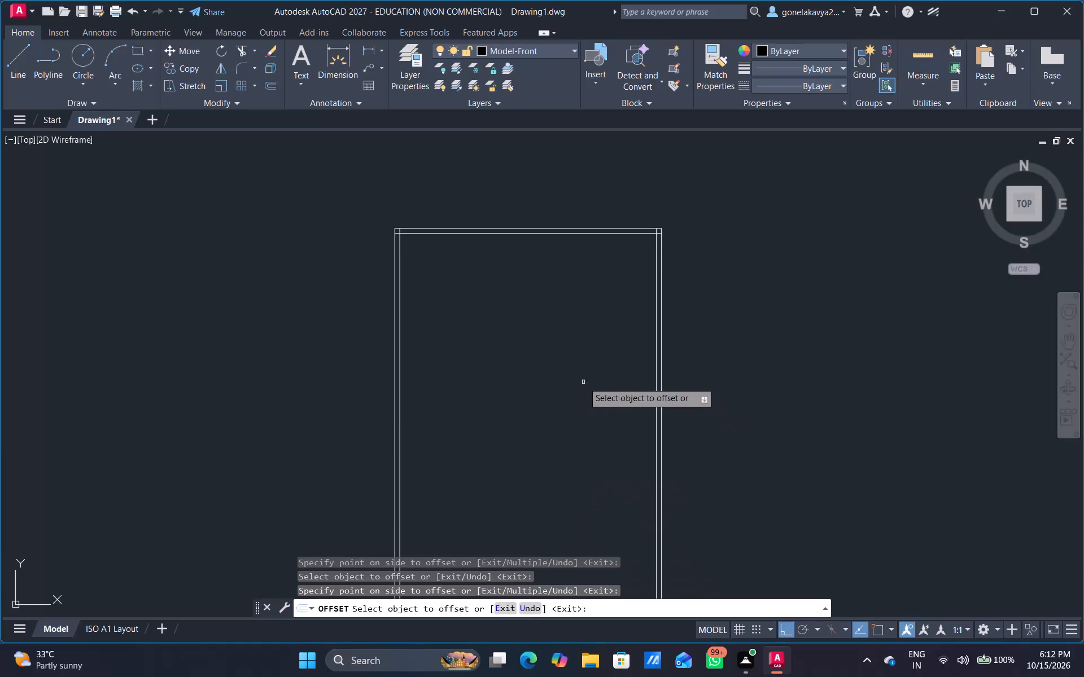
Exit the offset command and undo the 9" offsets of the outline's four sides.
key("Escape")
key("ctrl+z")
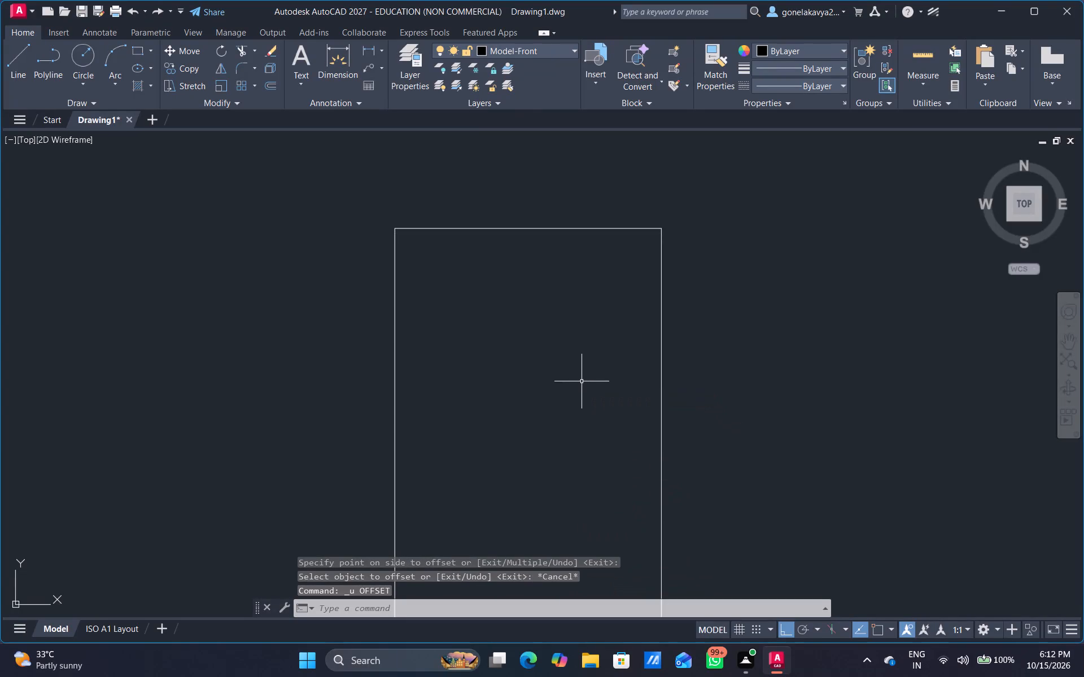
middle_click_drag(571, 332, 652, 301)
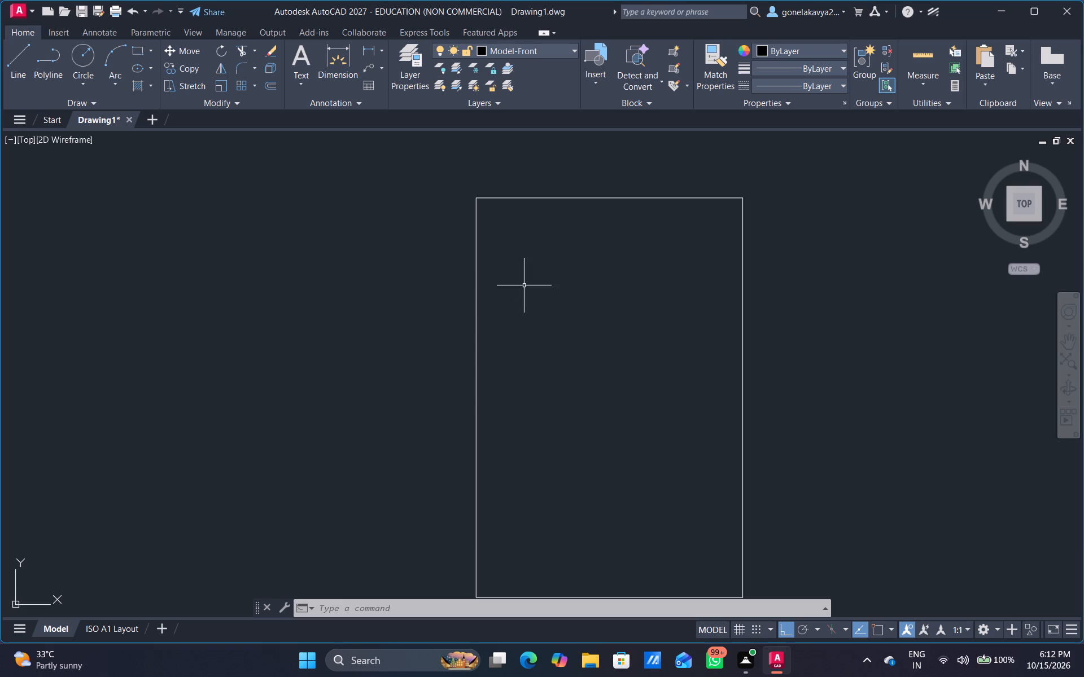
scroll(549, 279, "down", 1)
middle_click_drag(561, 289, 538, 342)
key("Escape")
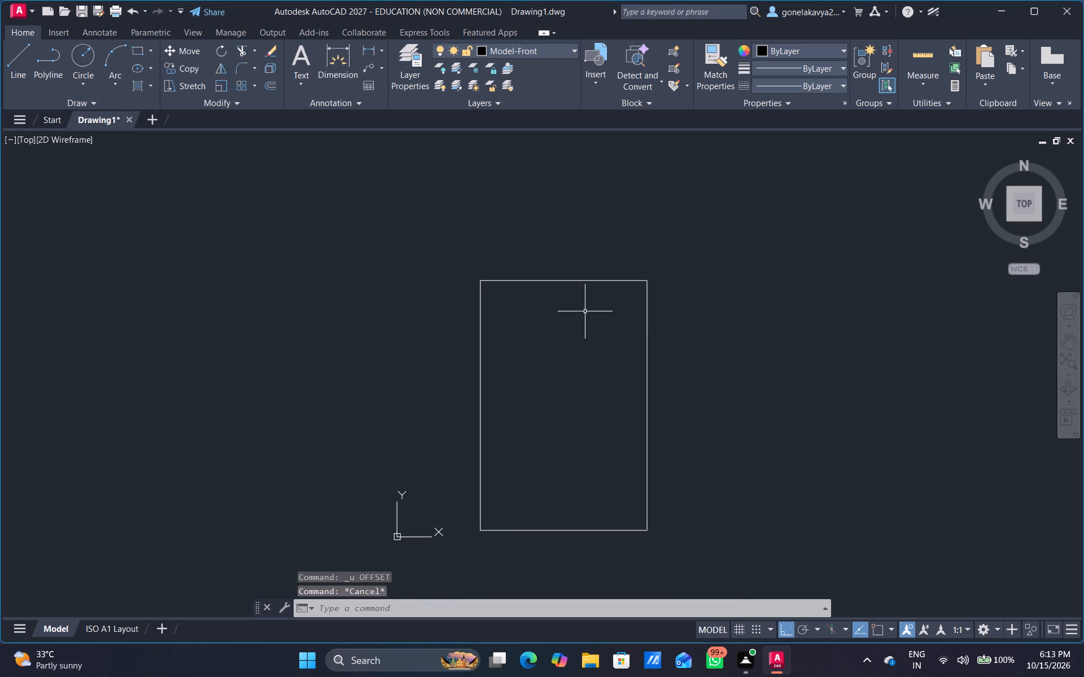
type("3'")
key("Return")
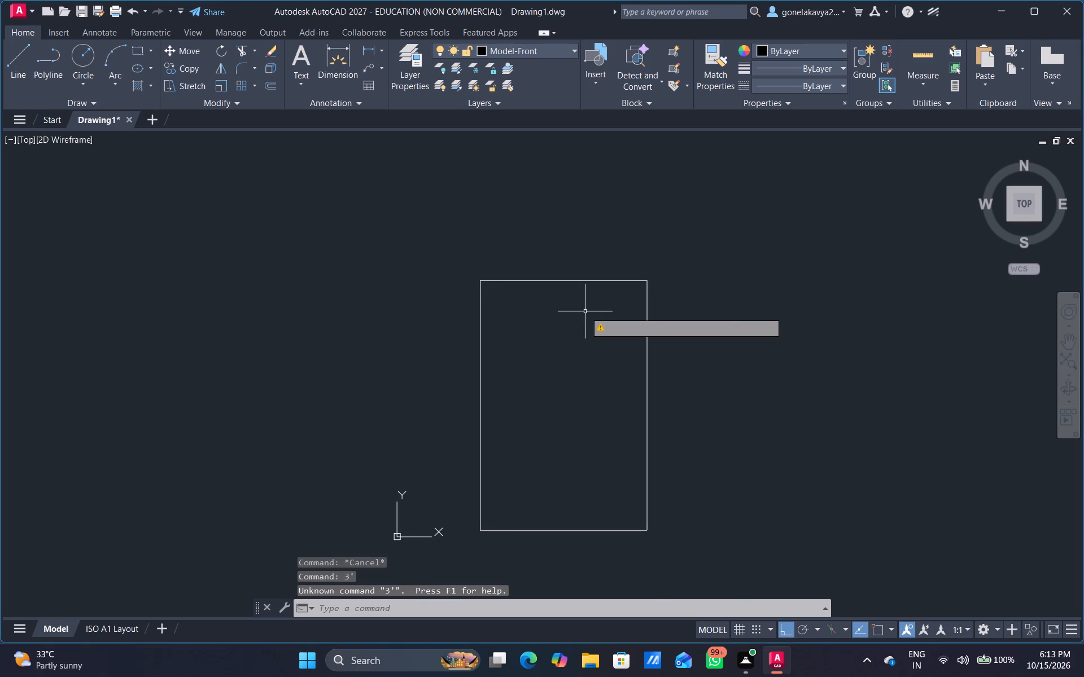
Offset the outline's top side 3' inward.
scroll(491, 293, "up", 2)
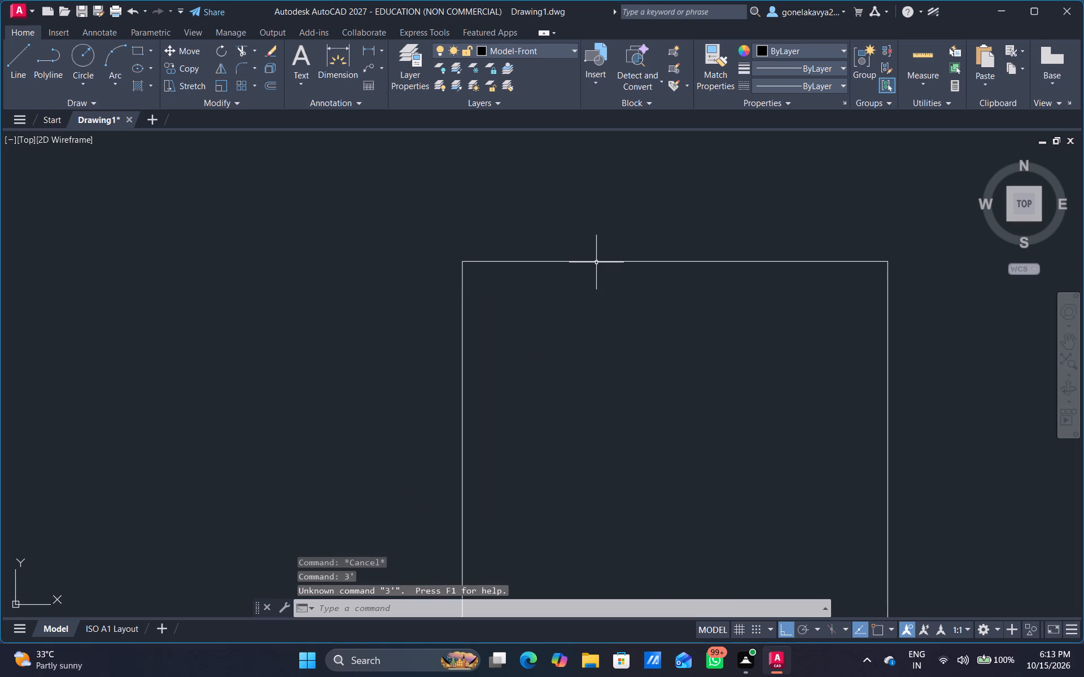
key("Escape")
key("o")
key("Return")
type("3'")
key("Return")
left_click_drag(620, 262, 619, 273)
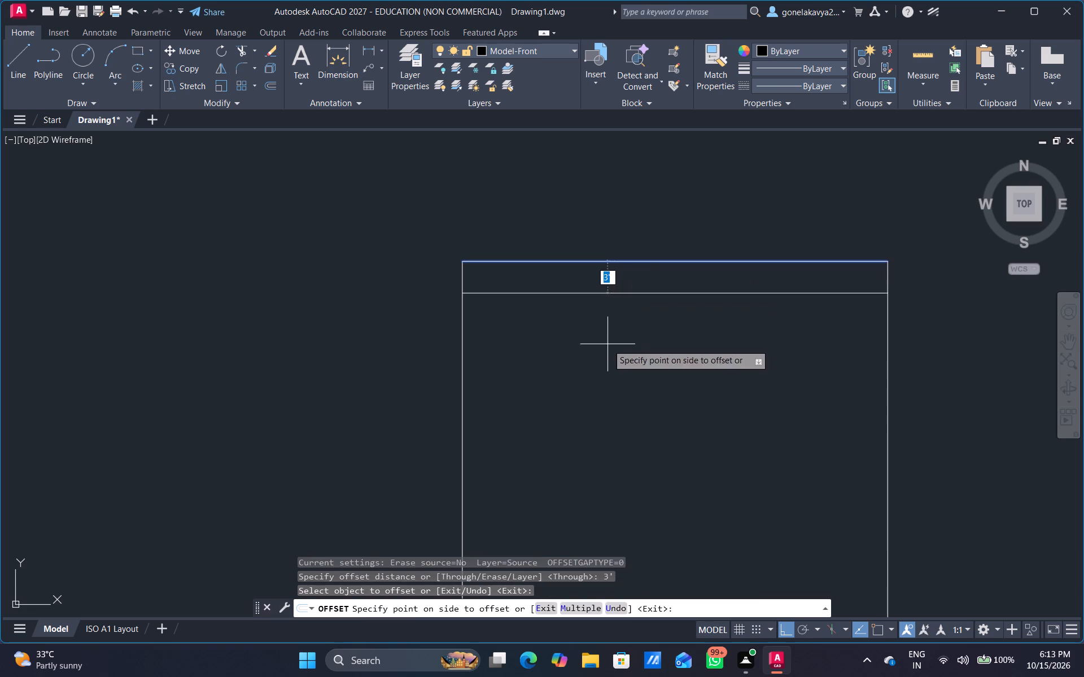
left_click(608, 345)
Offset the outline's right side 6' inward.
scroll(621, 351, "down", 1)
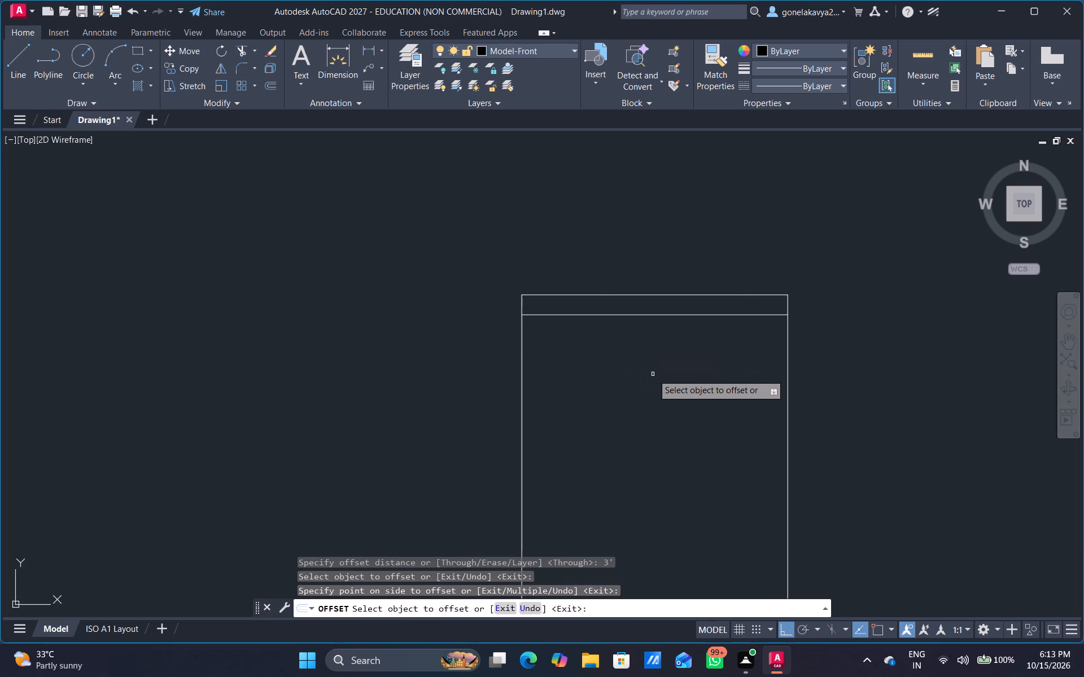
left_click(789, 403)
type("6'")
key("Return")
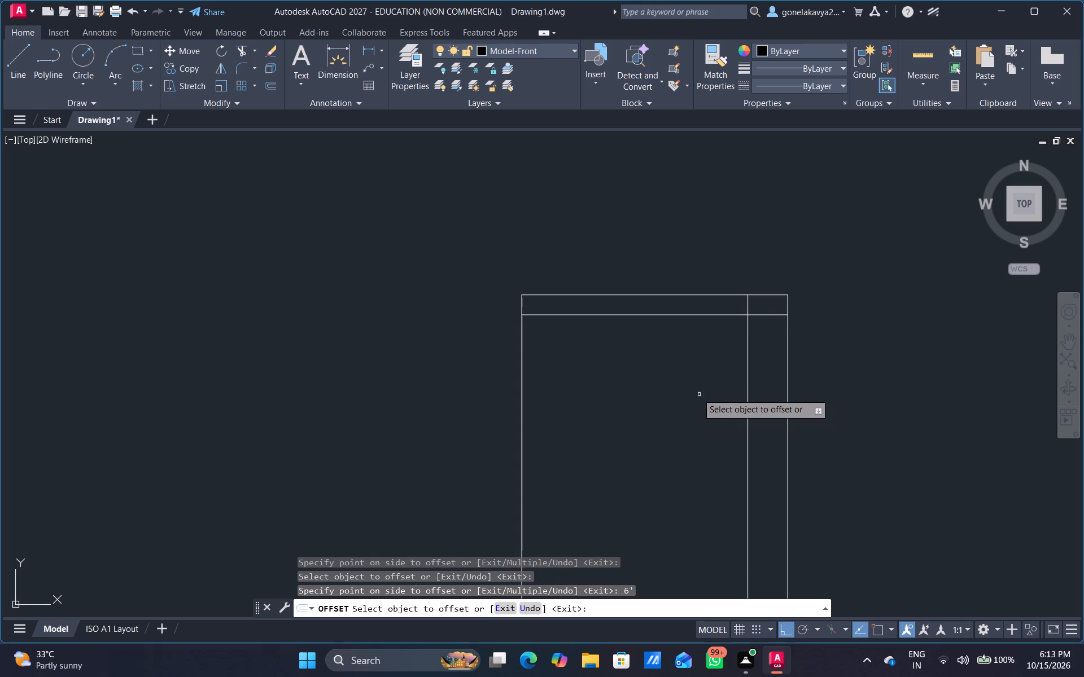
Trim the ends of the 3' and 6' offset lines that extend past their intersection, forming a clean top-right corner.
scroll(717, 366, "up", 1)
middle_click_drag(717, 367, 661, 431)
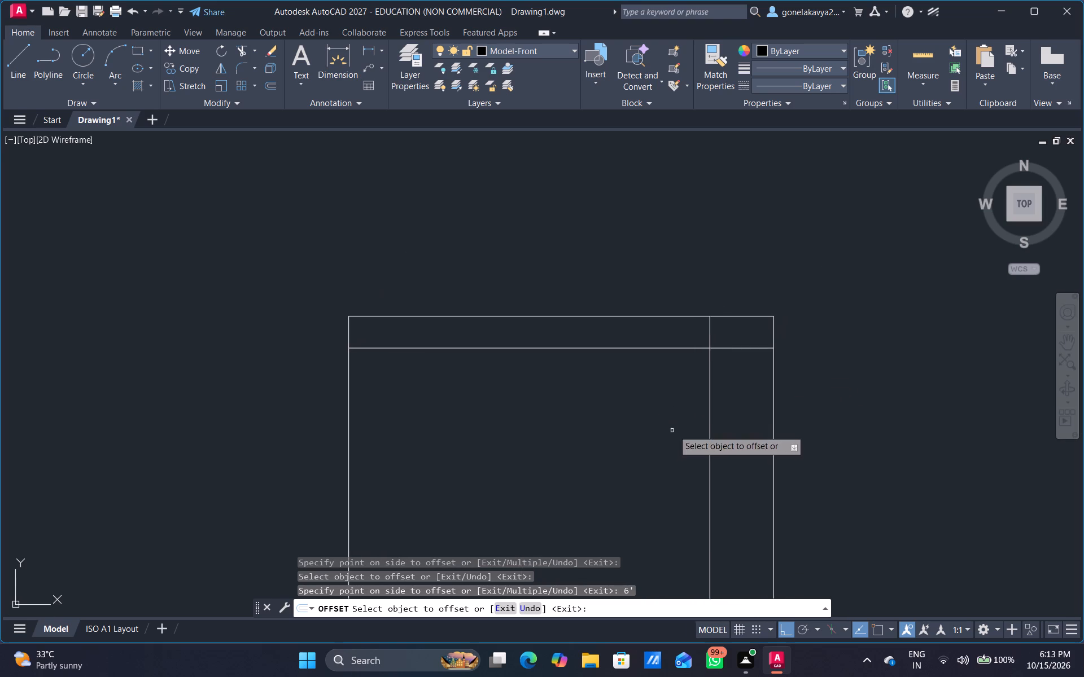
key("Escape")
key("t")
key("r")
key("space")
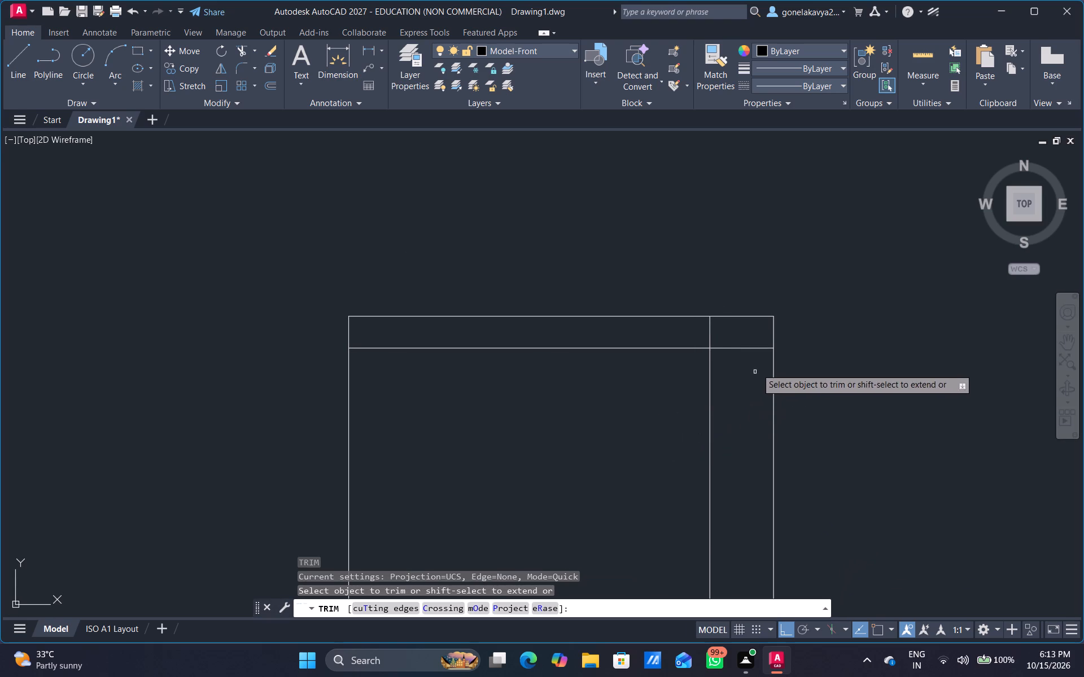
left_click_drag(757, 356, 693, 334)
scroll(641, 442, "down", 1)
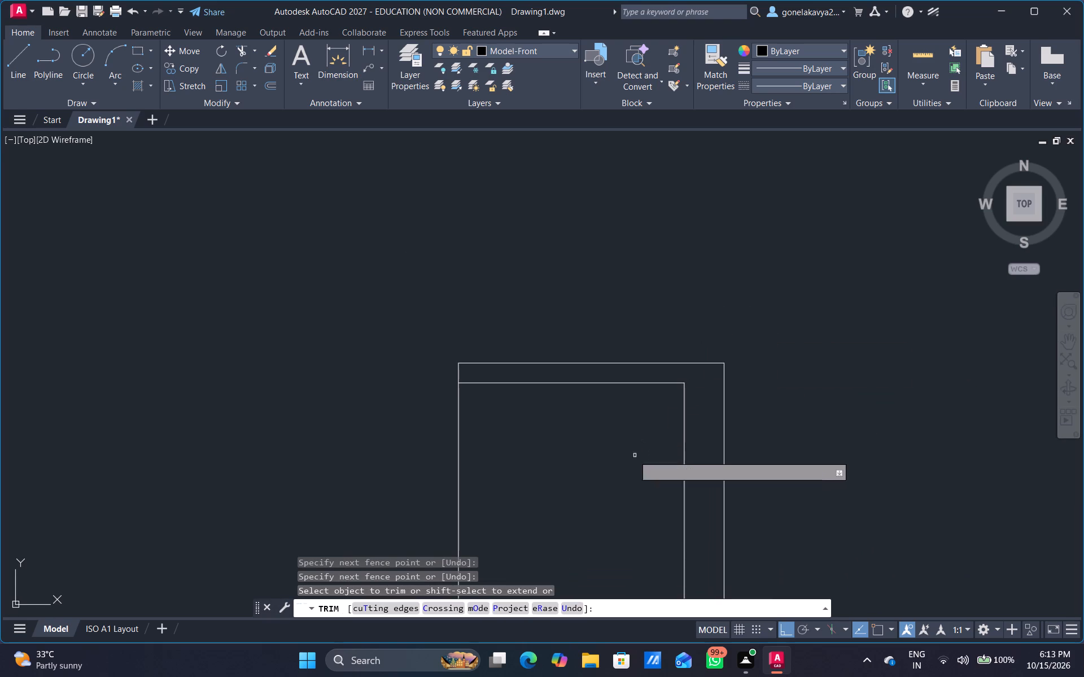
middle_click_drag(630, 458, 662, 317)
scroll(663, 316, "up", 1)
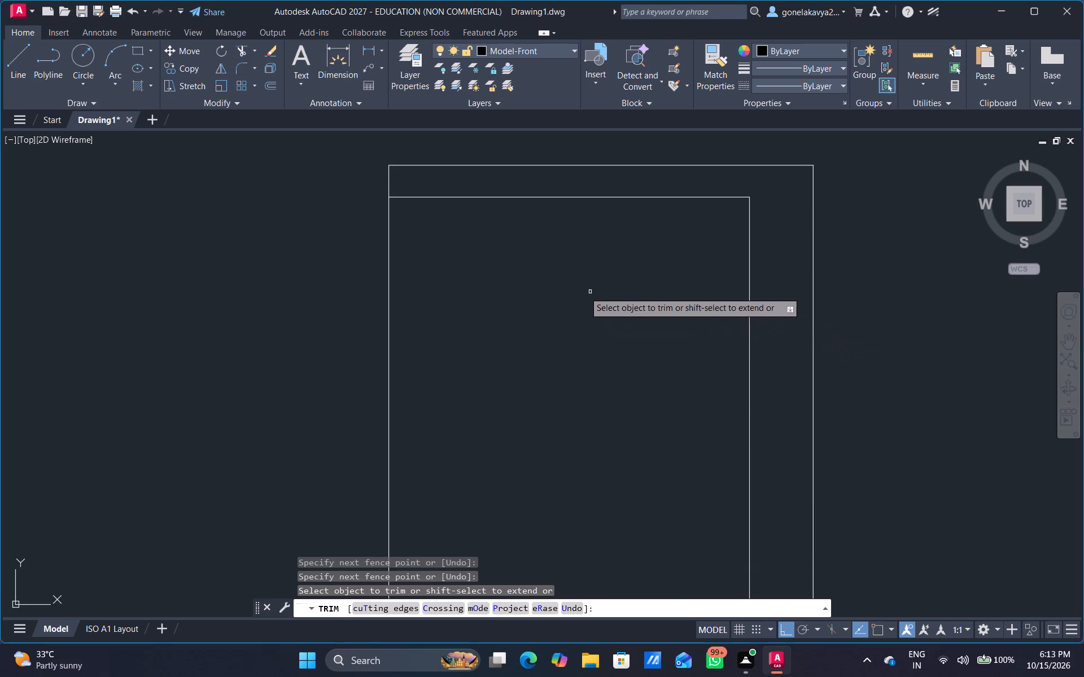
middle_click_drag(561, 289, 634, 363)
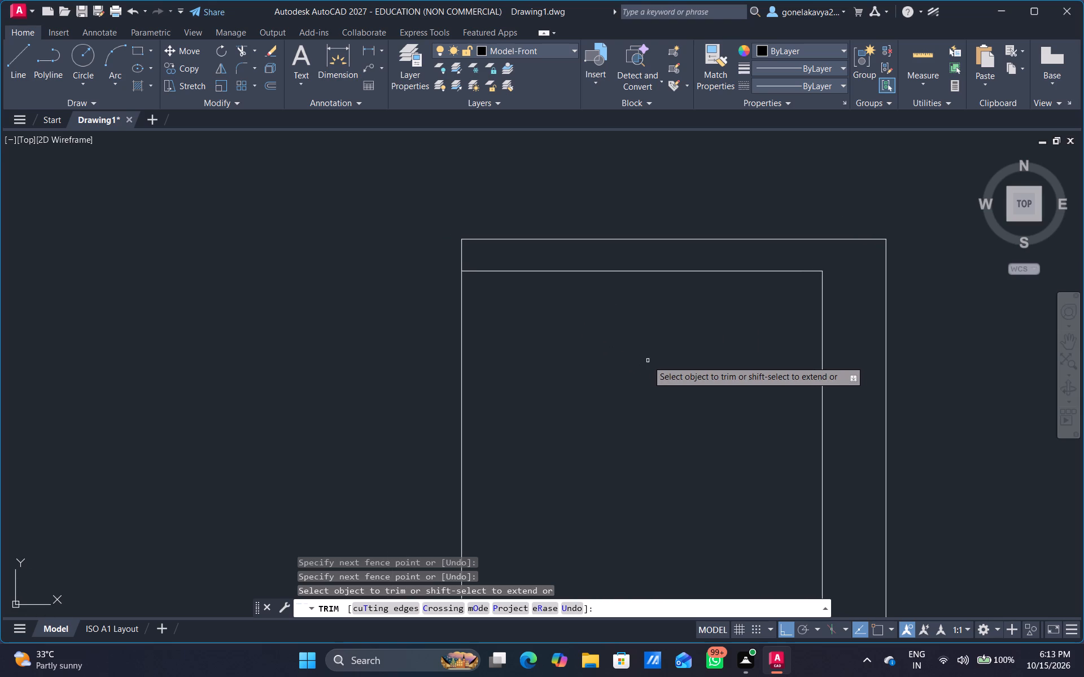
scroll(561, 319, "up", 1)
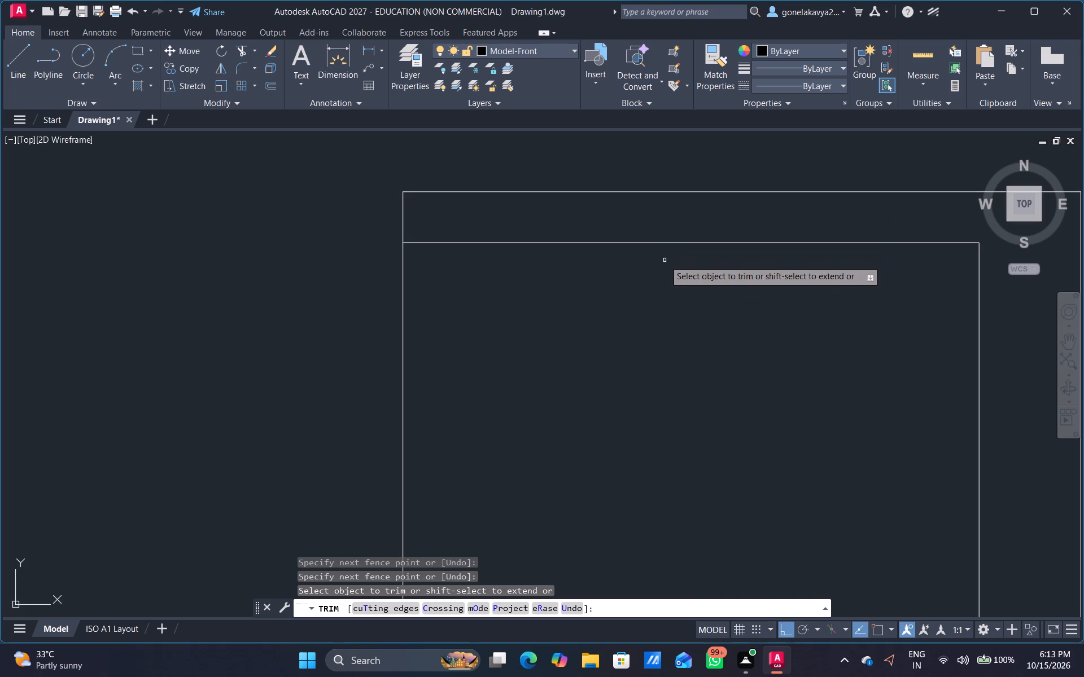
key("Escape")
Offset the trimmed top line, the trimmed right line and the outline's left side 9" inward to form the exterior walls.
key("o")
key("Return")
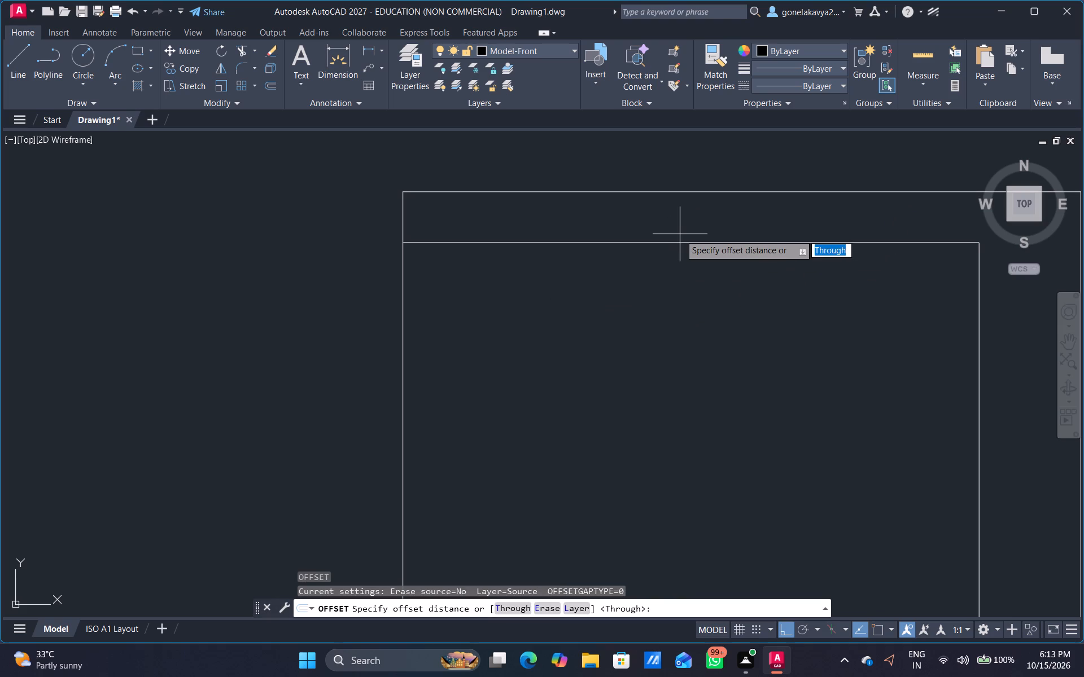
key("9")
key("shift+quotedbl")
key("Return")
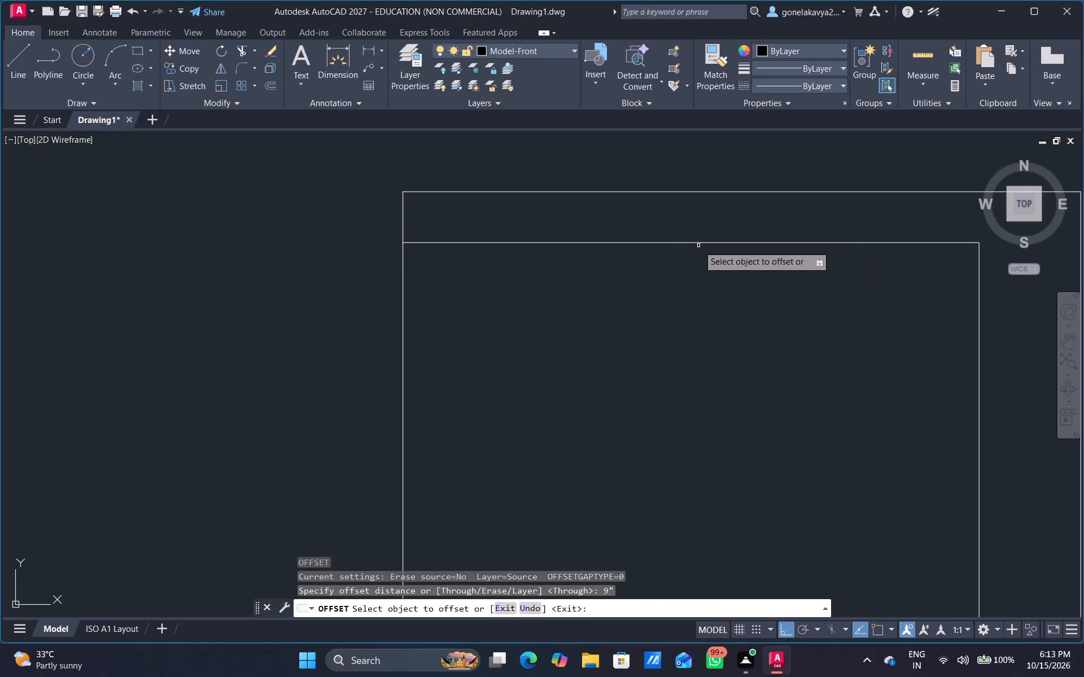
left_click(698, 243)
left_click(704, 278)
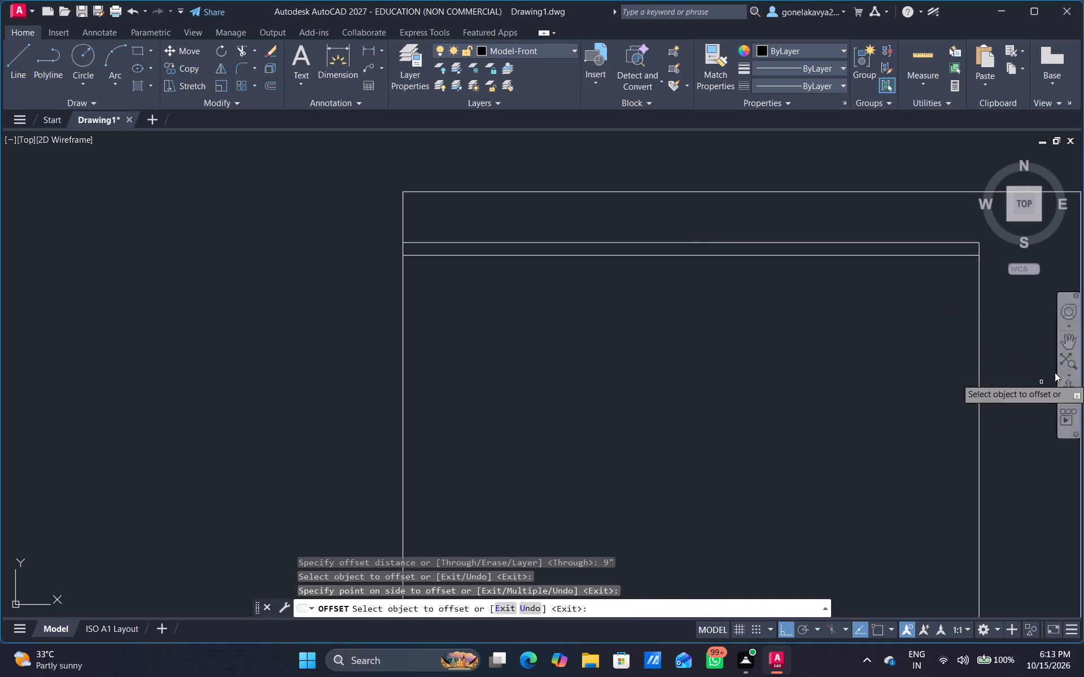
left_click(980, 408)
left_click(914, 429)
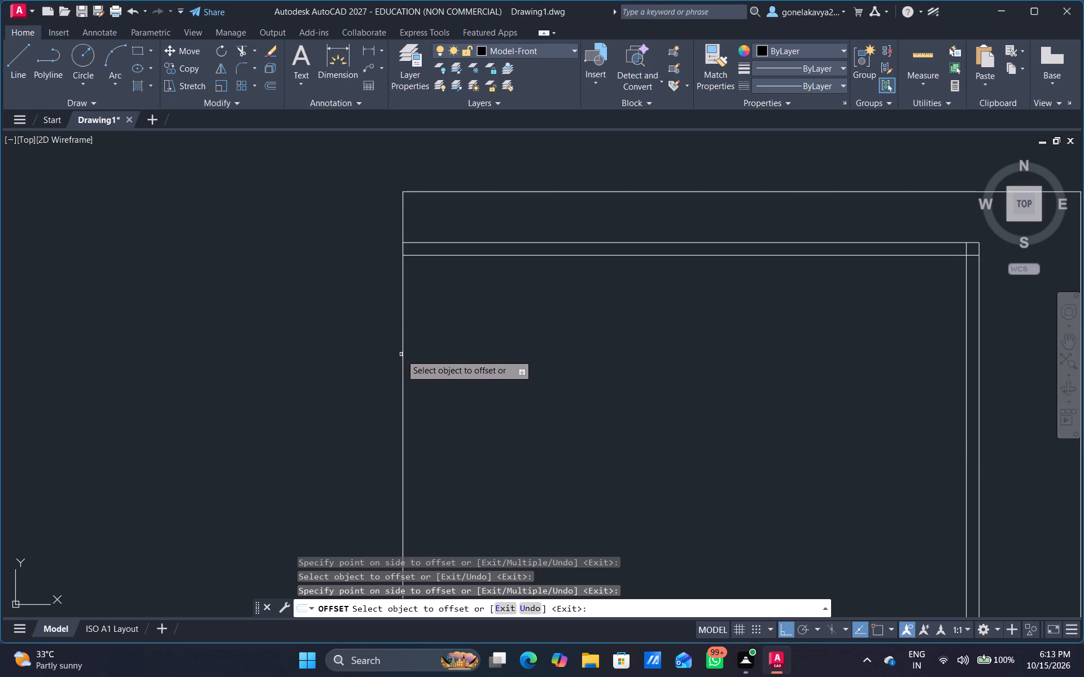
left_click_drag(402, 354, 414, 351)
left_click(460, 340)
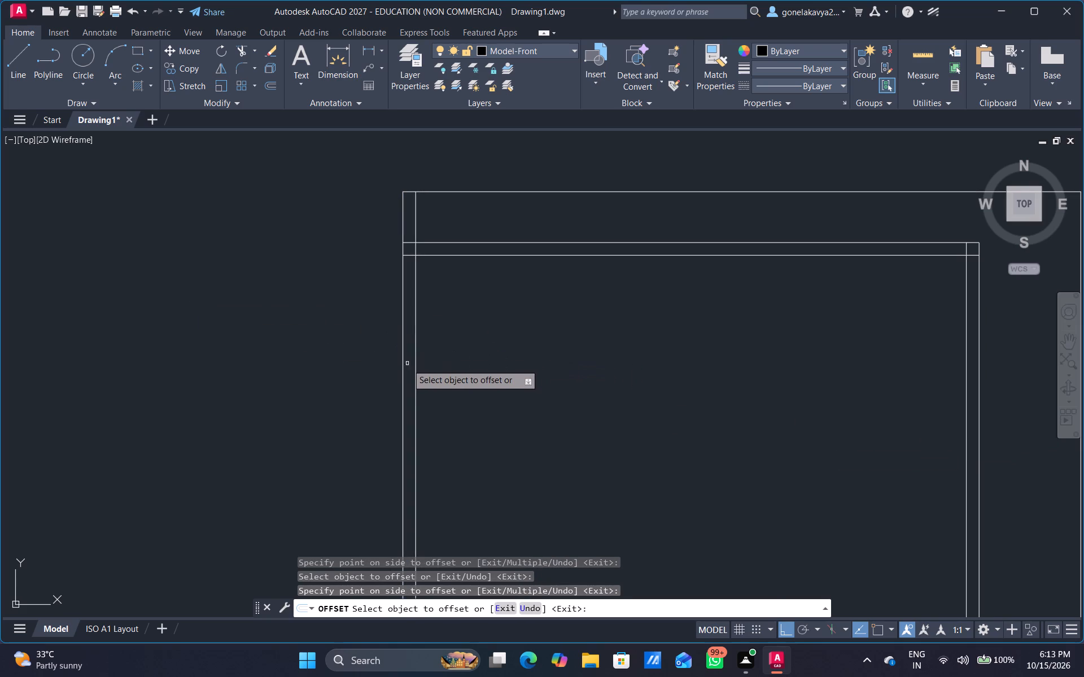
Offset the inner faces of the left and top walls 7'0" inward to lay out the top-left corner room.
left_click_drag(415, 363, 493, 358)
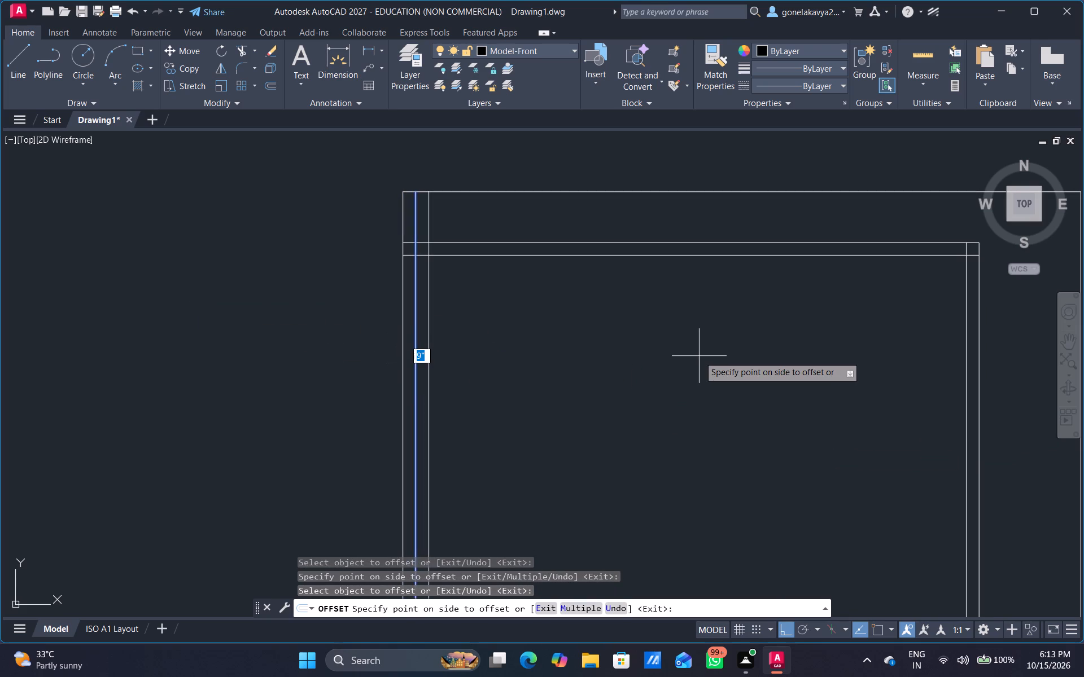
type("7'0\"")
key("Return")
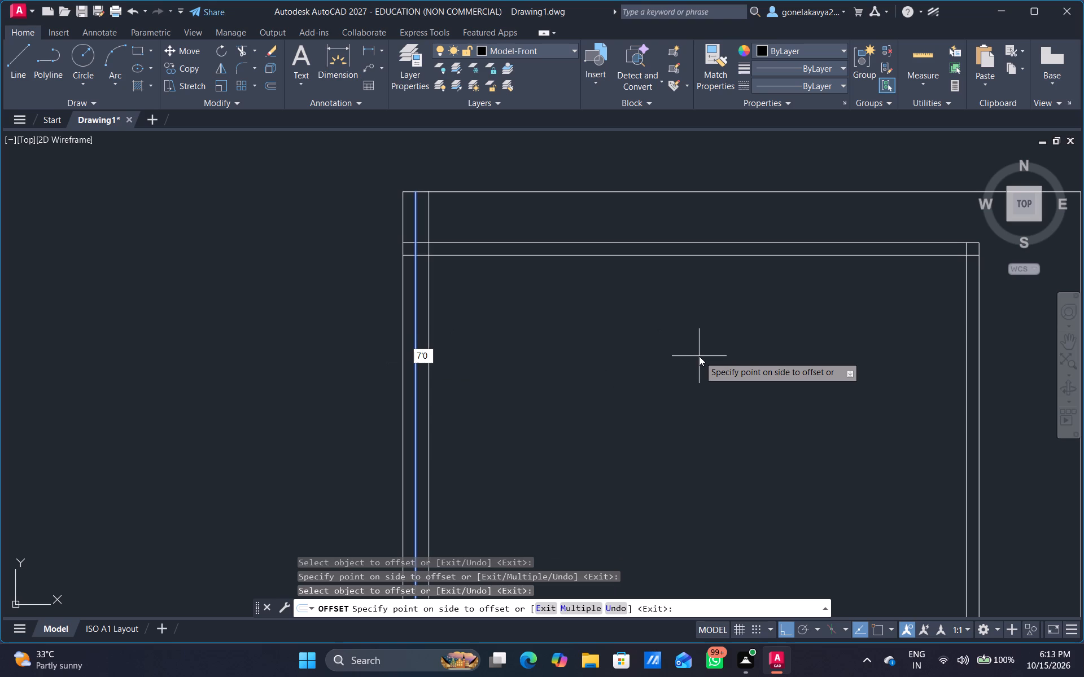
left_click(485, 257)
type("7'")
type("0\"")
key("Return")
Offset the corner room's lower line 4.5" downward and its right-hand line 9" outward to give the walls thickness.
left_click(500, 375)
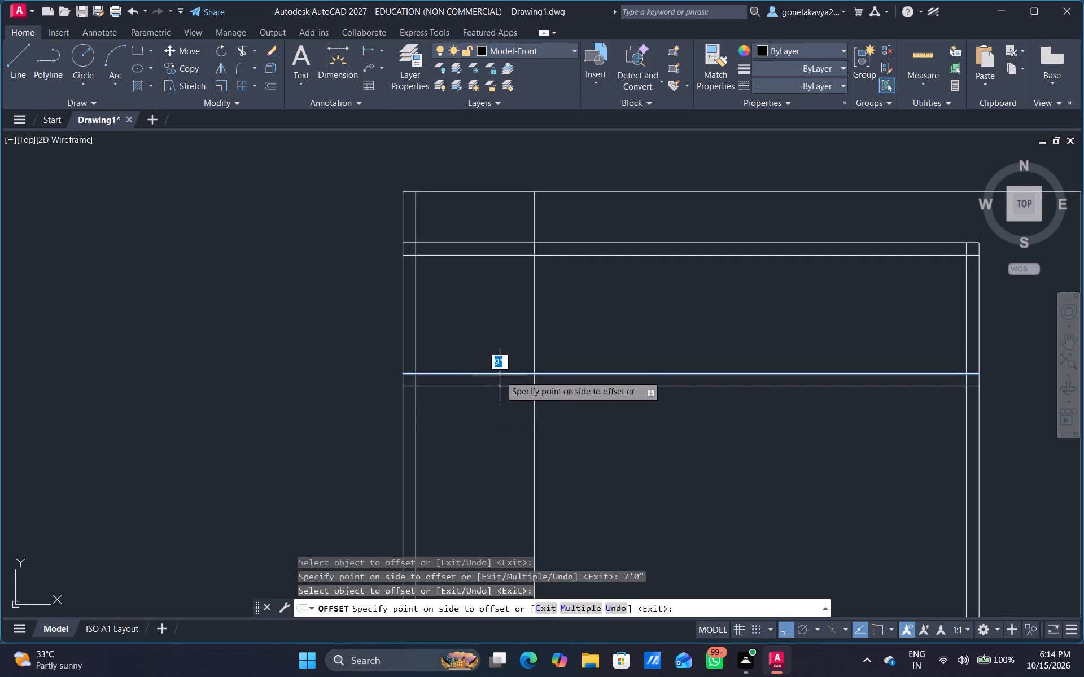
type("4.5")
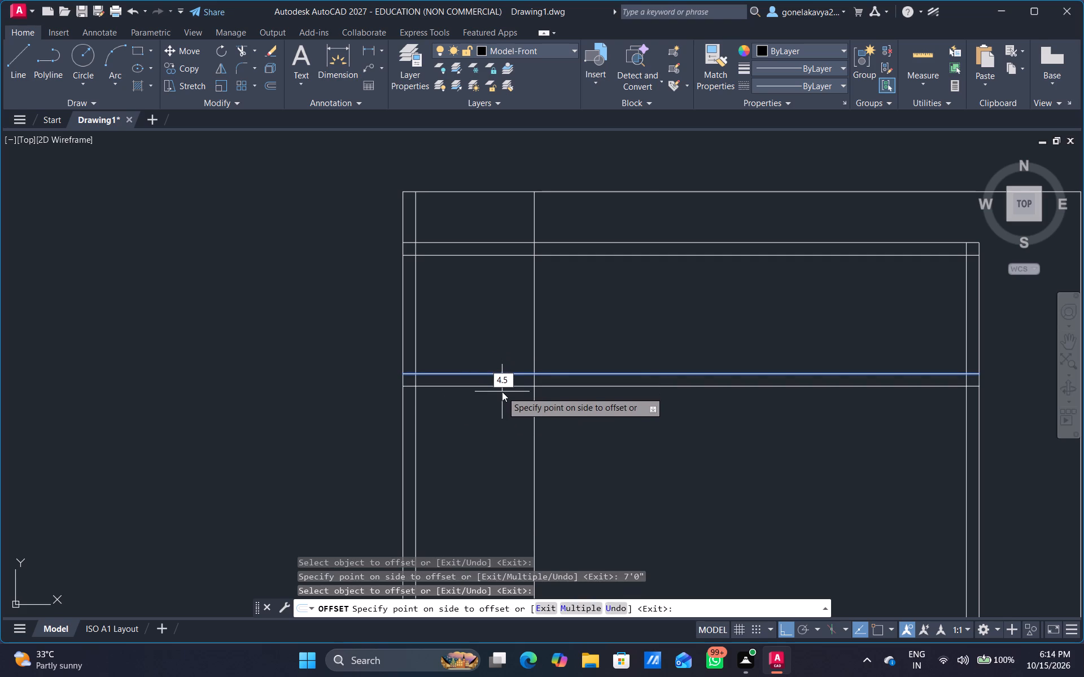
key("shift+quotedbl")
key("Return")
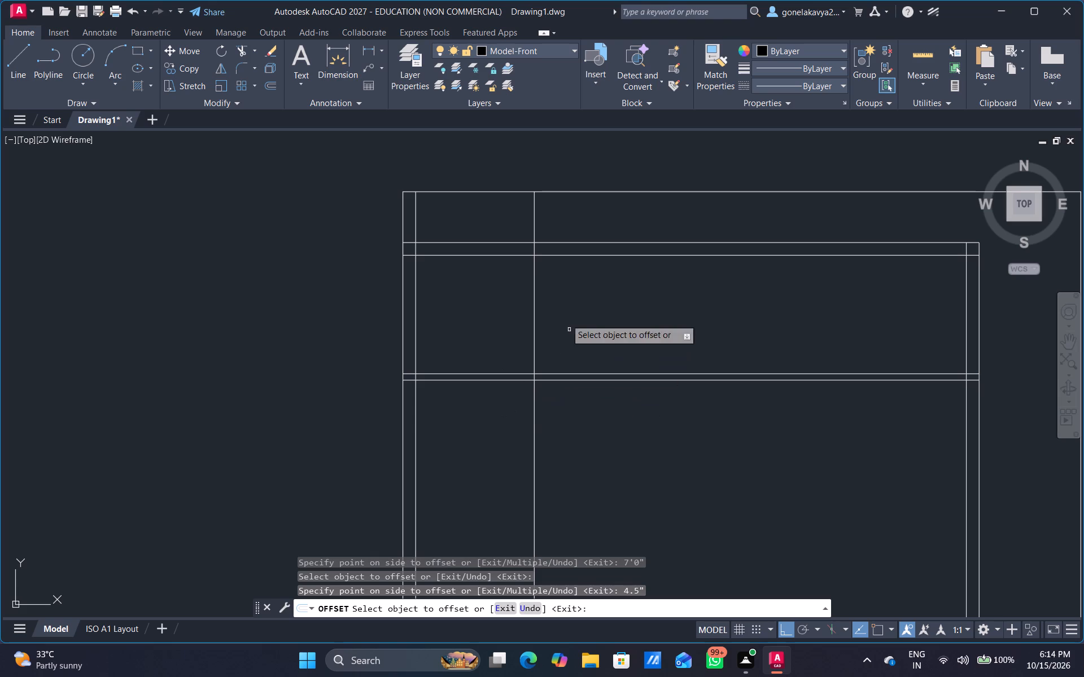
left_click_drag(534, 301, 543, 299)
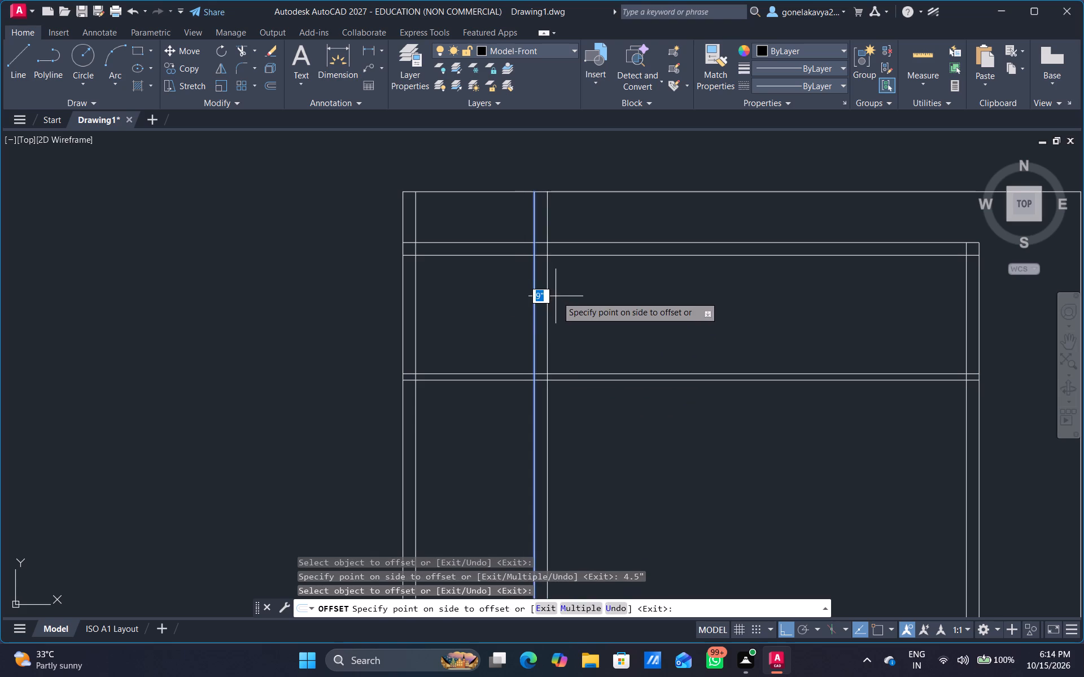
left_click(560, 296)
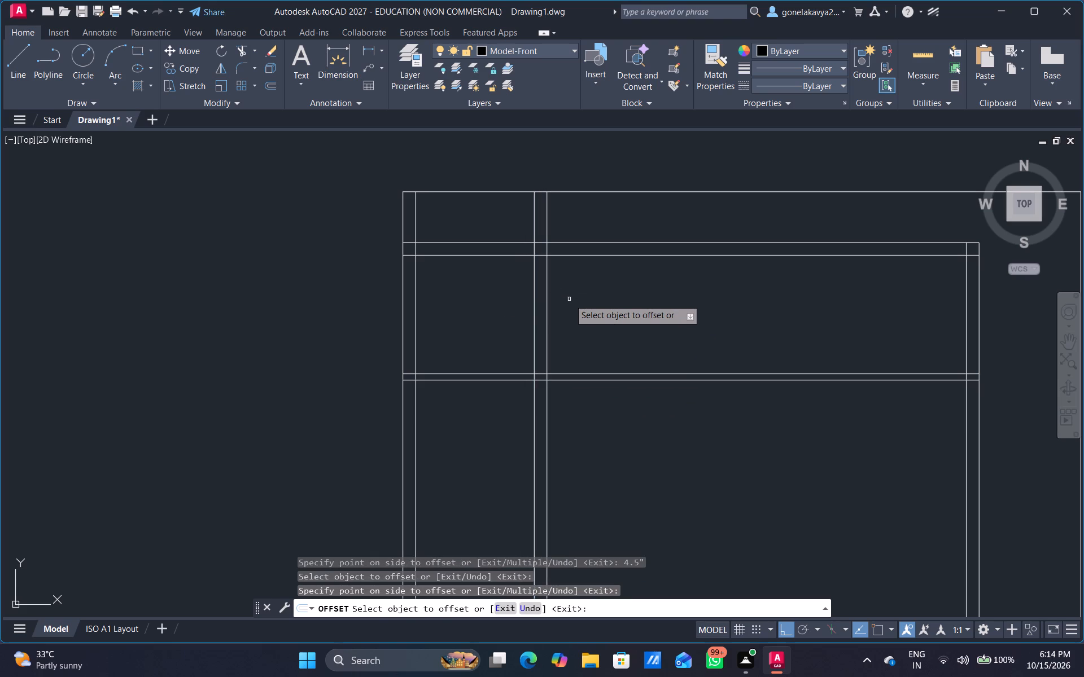
Lay out the room below by offsetting the 4.5" wall's lower line 7'0" downward and the left wall's inner face 6'7" inward.
left_click(466, 381)
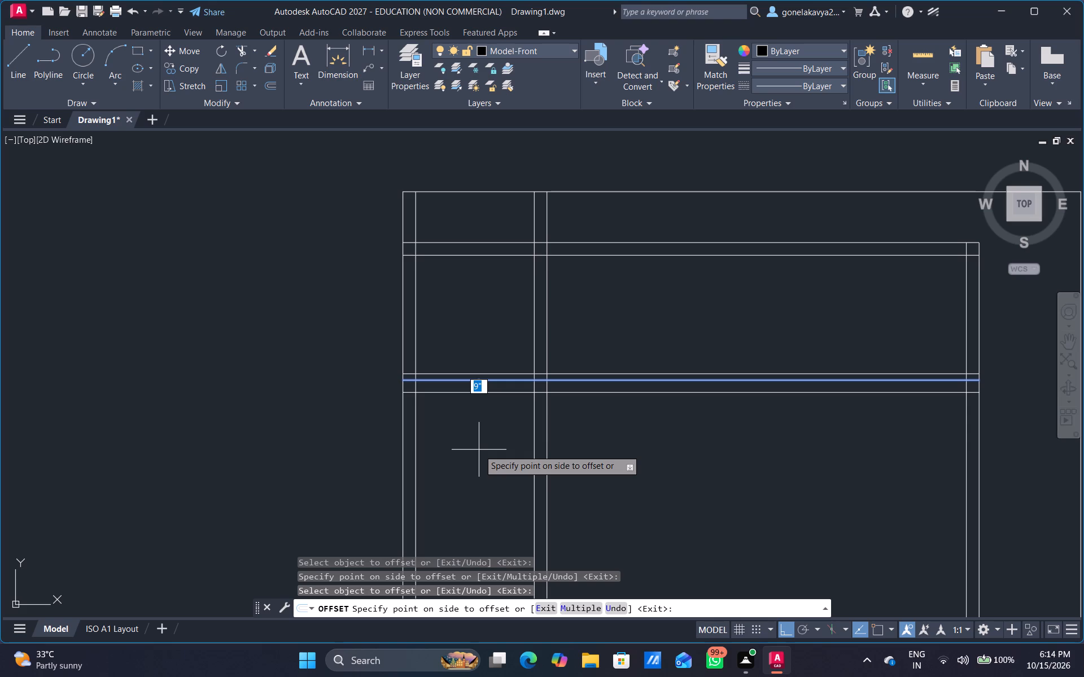
type("7'")
type("0\"")
key("Return")
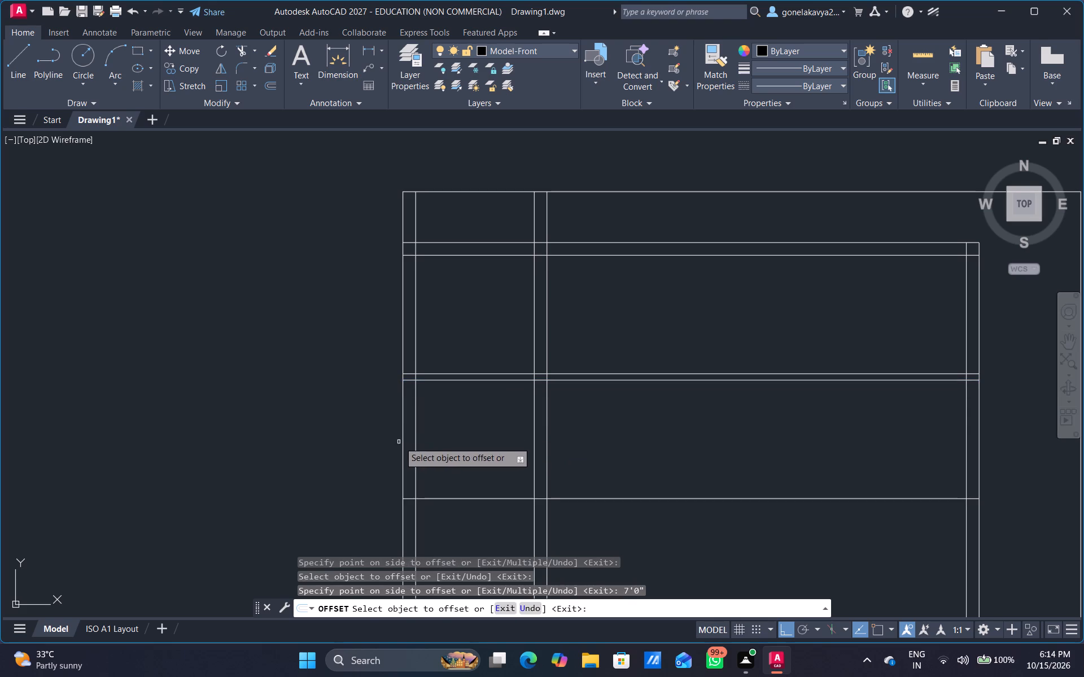
left_click(416, 469)
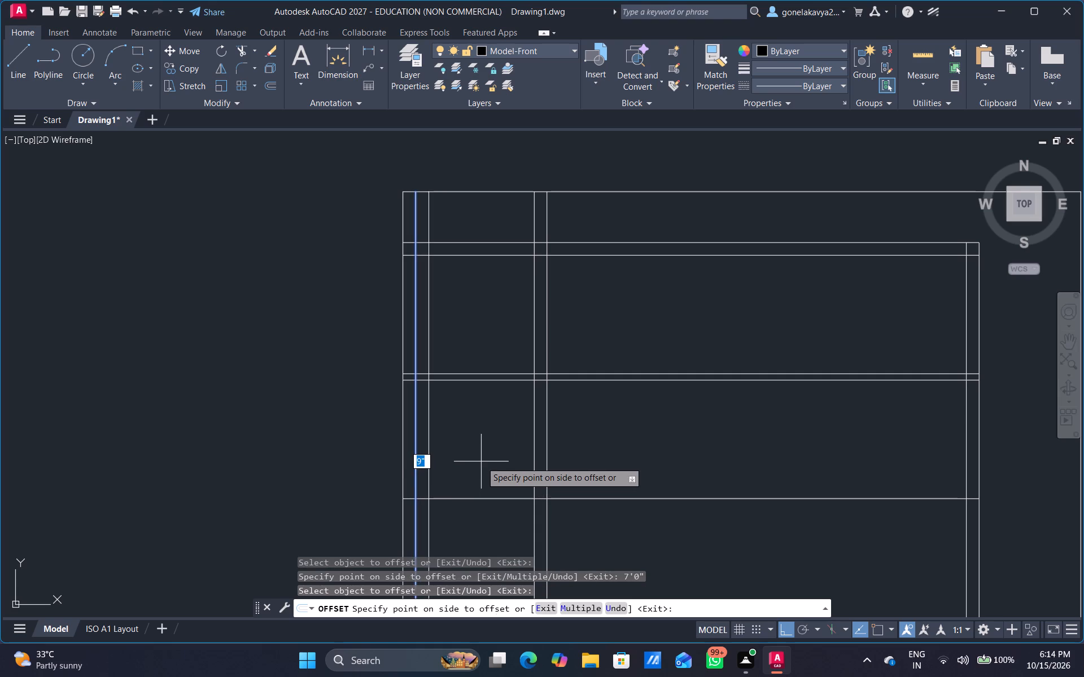
type("6'")
type("7\"")
key("Return")
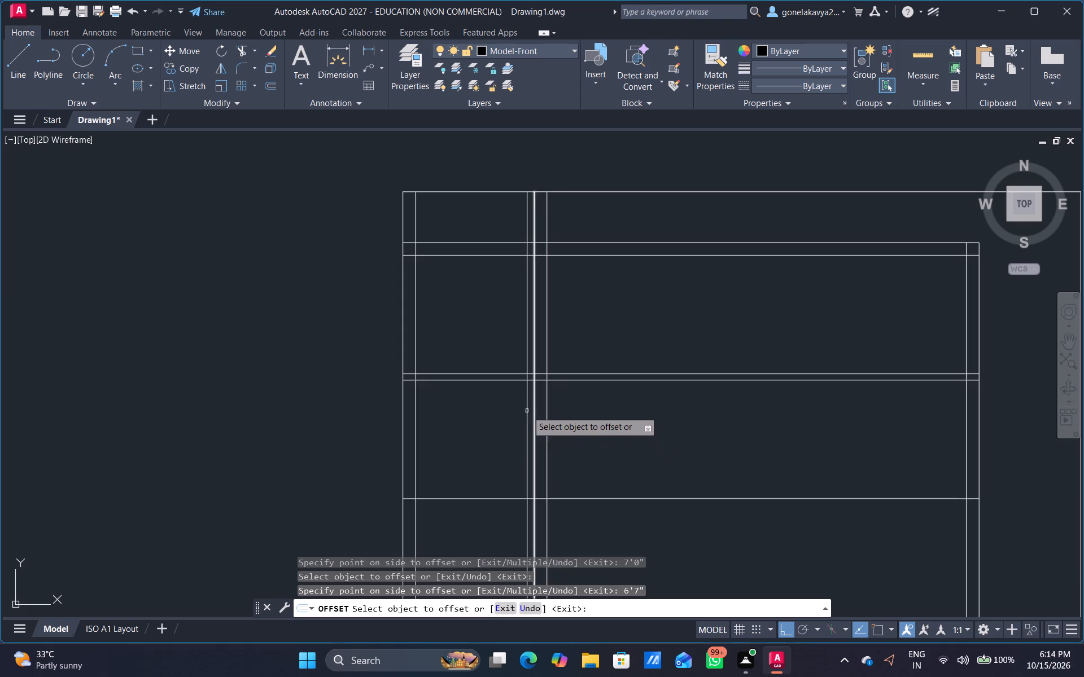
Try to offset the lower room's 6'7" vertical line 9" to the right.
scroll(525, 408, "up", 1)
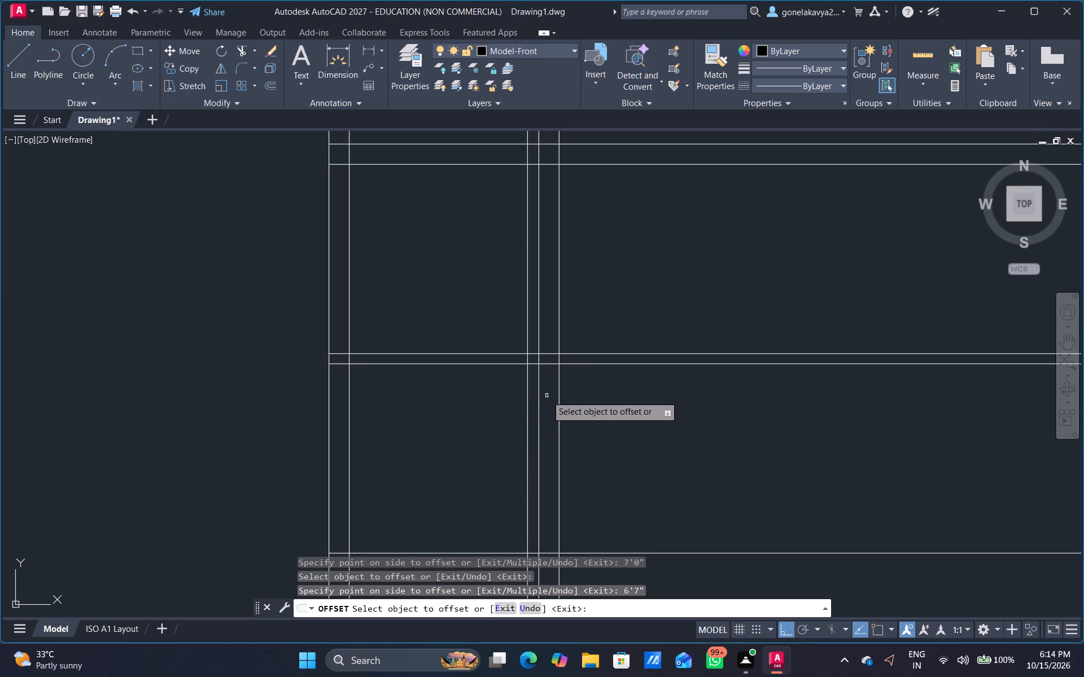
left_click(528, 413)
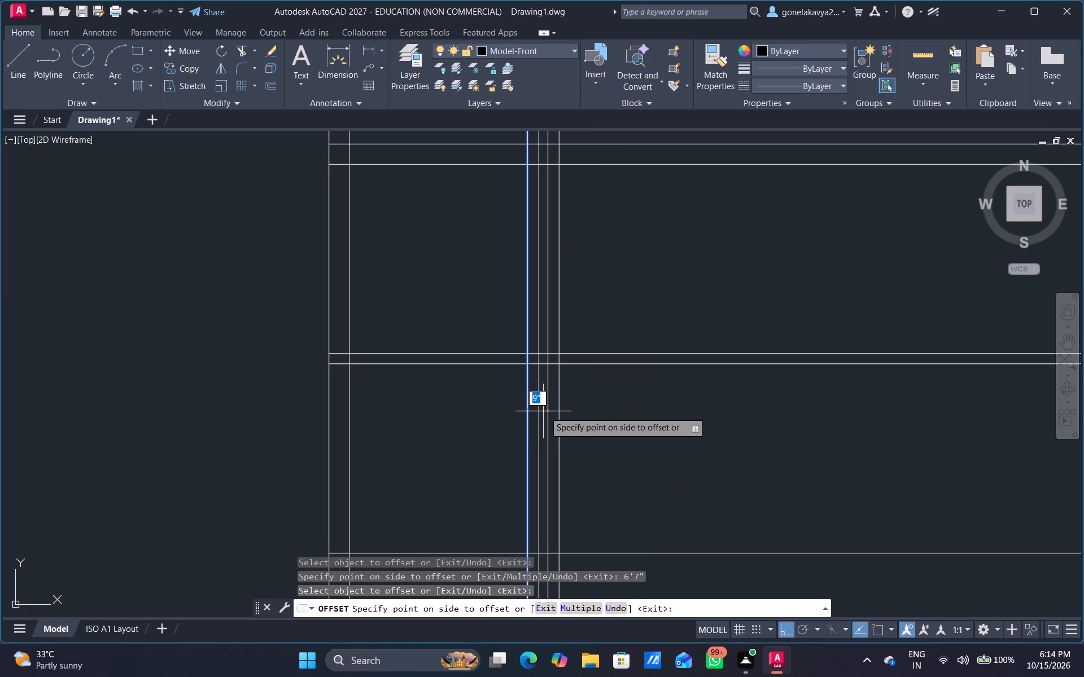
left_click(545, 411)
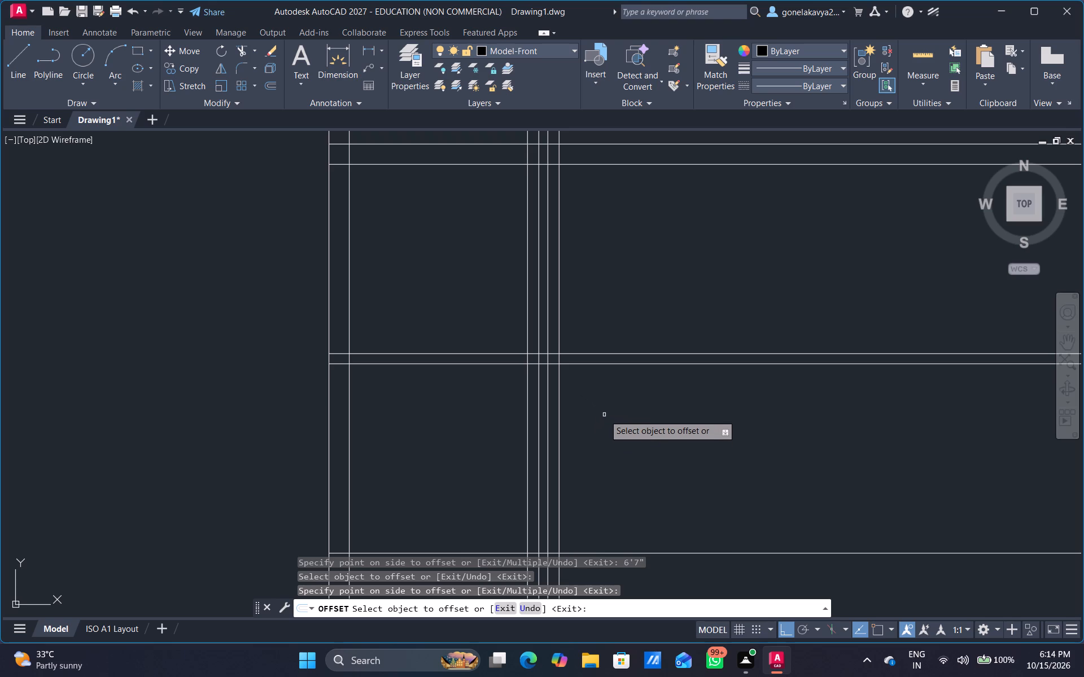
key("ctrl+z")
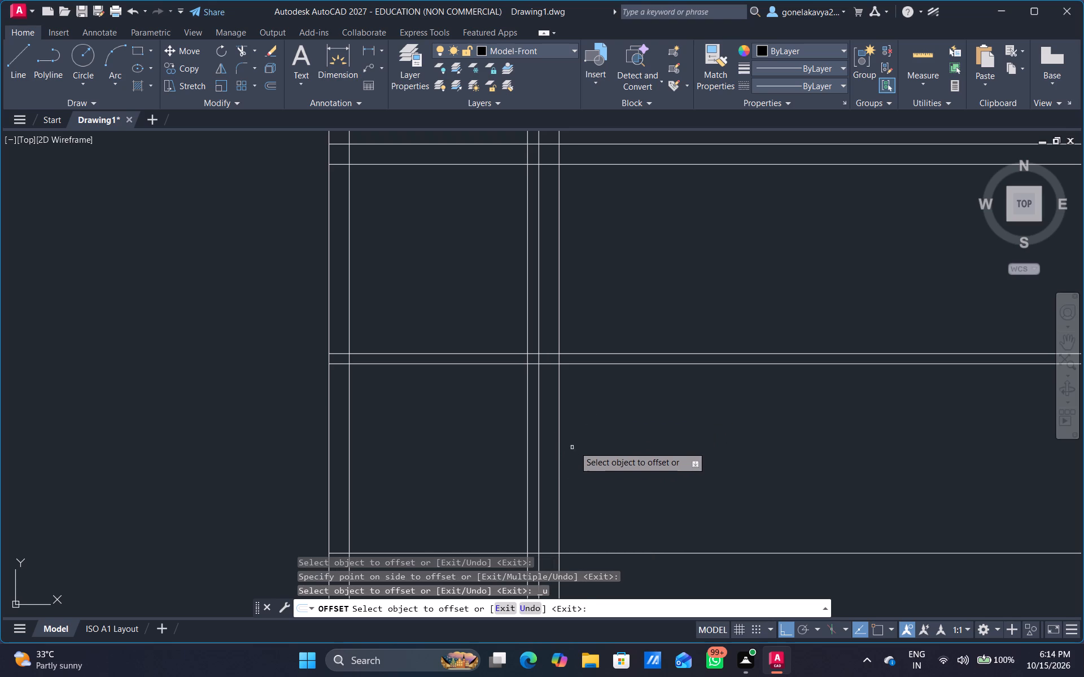
Offset the lower room's bottom line 4.5" downward to give that wall its thickness.
scroll(605, 406, "down", 1)
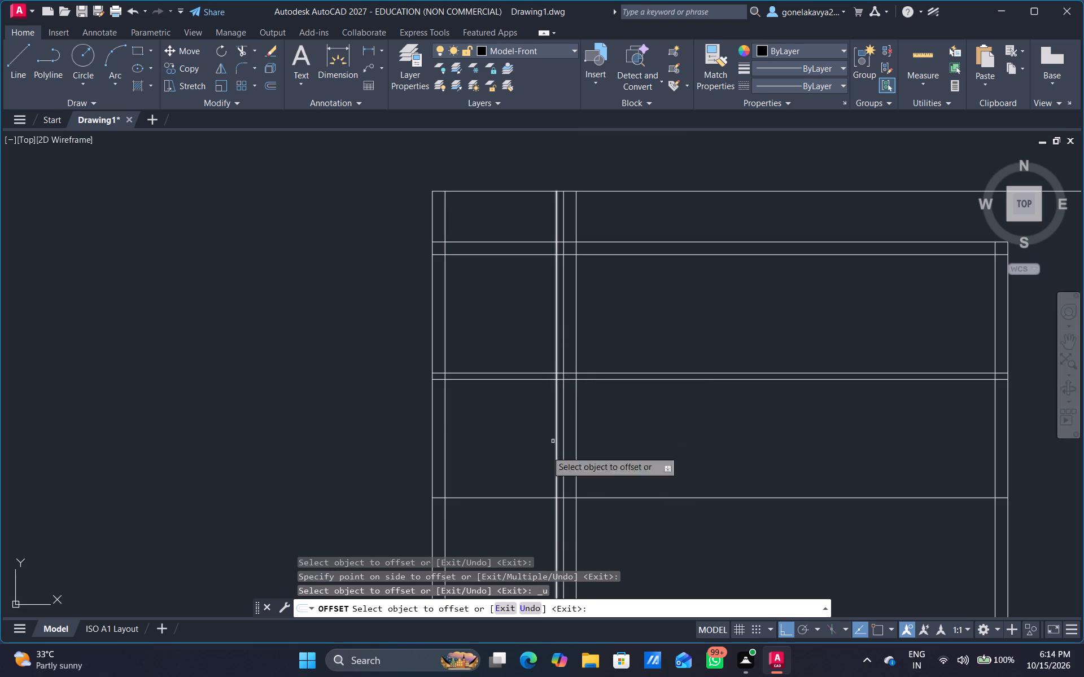
middle_click_drag(507, 465, 496, 402)
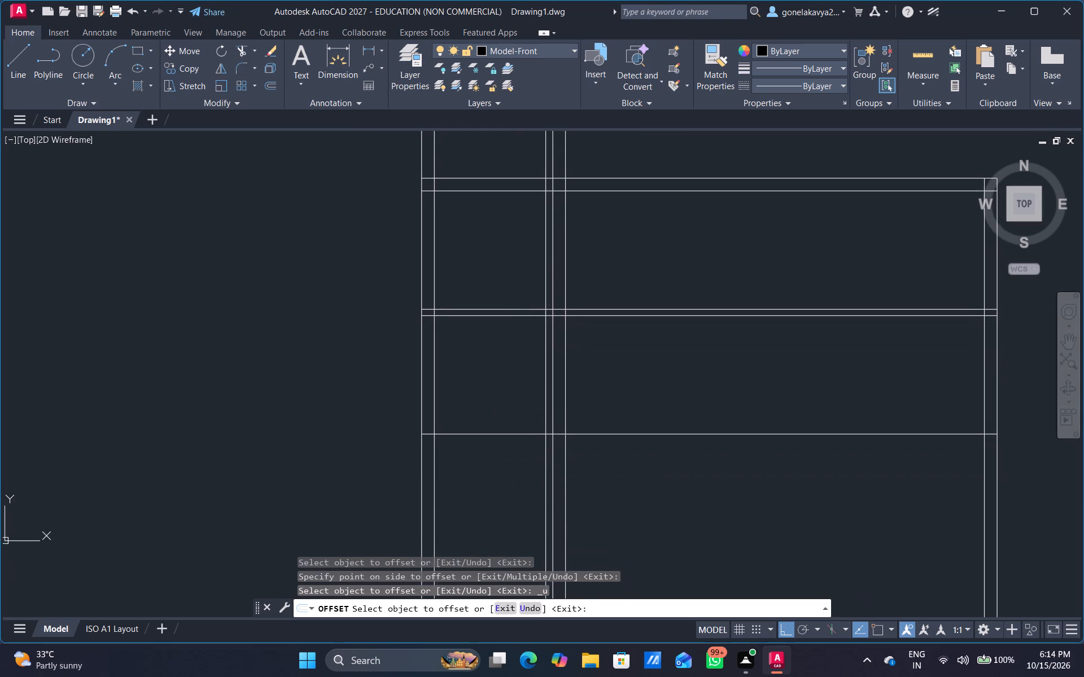
left_click(501, 432)
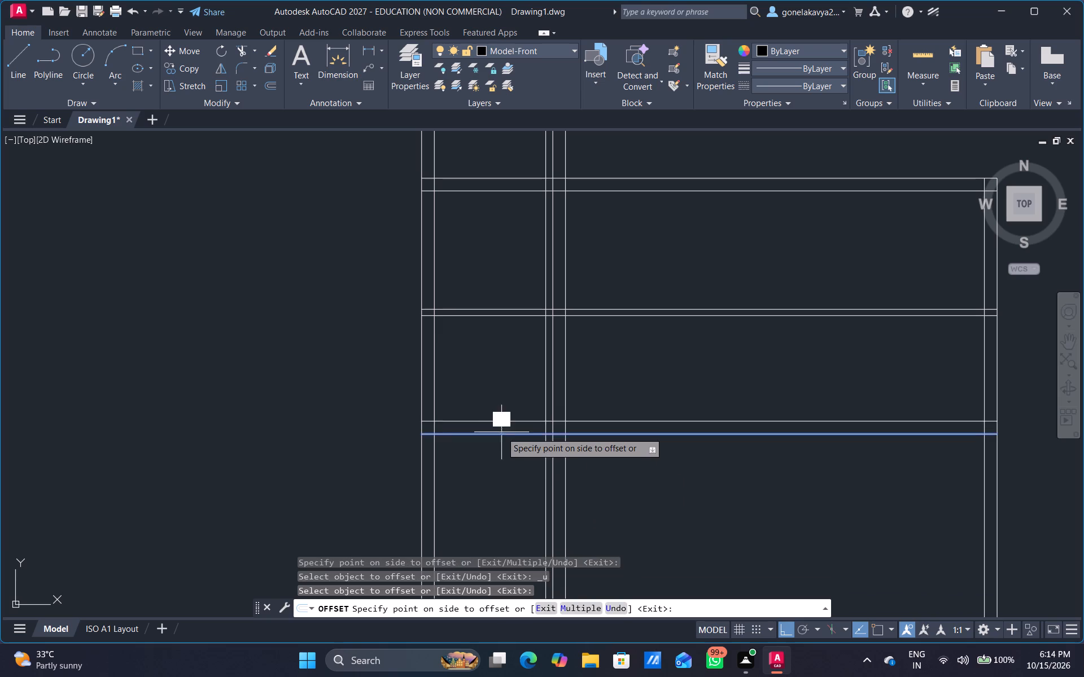
type("4.5\"")
key("Return")
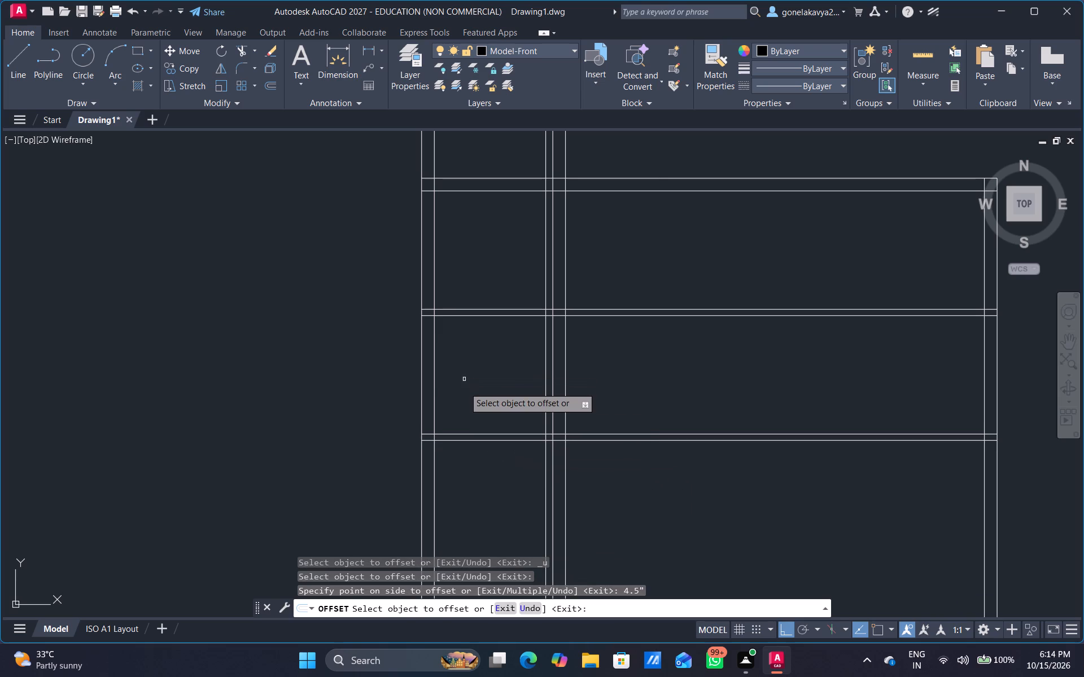
key("Escape")
Trim the vertical line overruns above the top wall, clean up the top-left wall corner, and clear the 6'7" line from the top wall's thickness.
type("TR")
key("space")
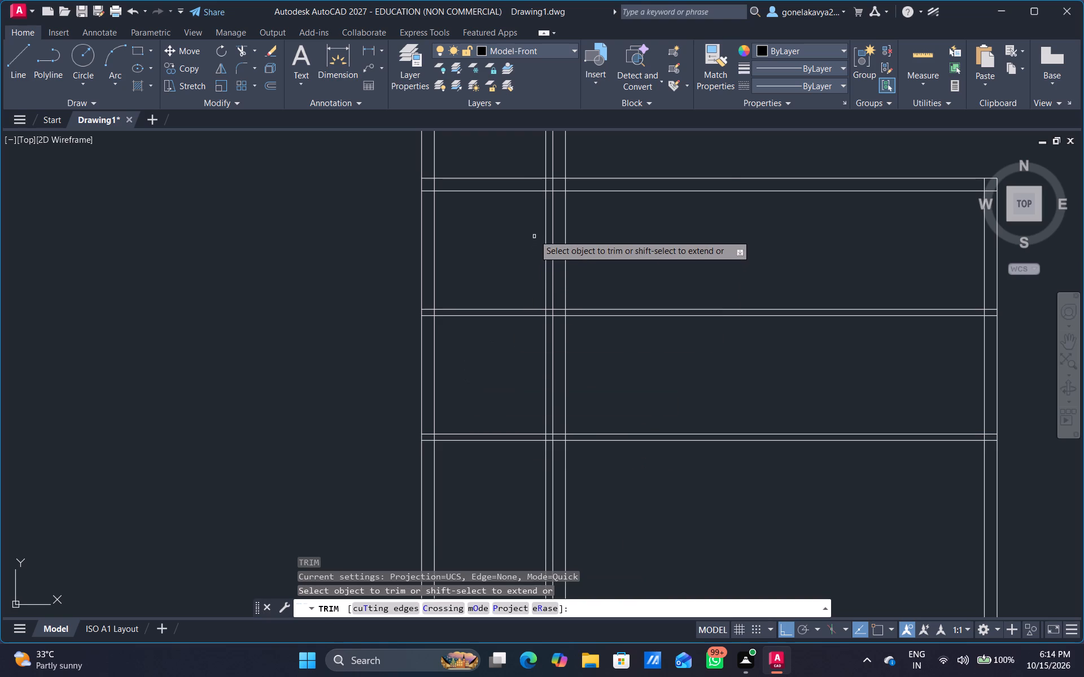
scroll(533, 232, "up", 1)
middle_click_drag(523, 230, 466, 399)
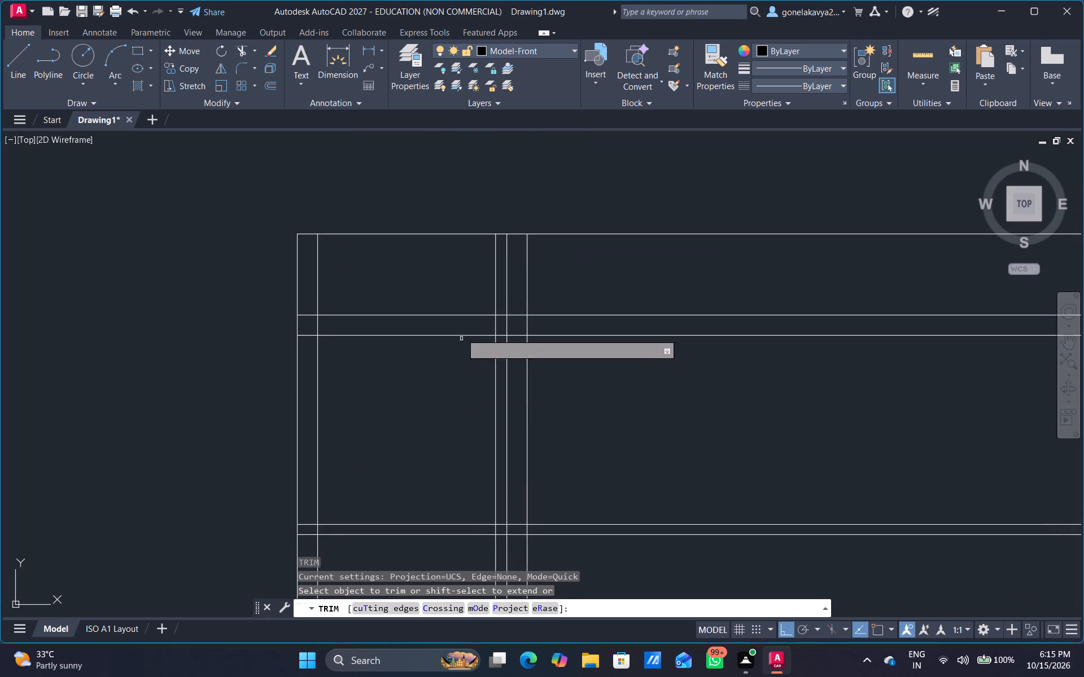
left_click_drag(471, 278, 545, 277)
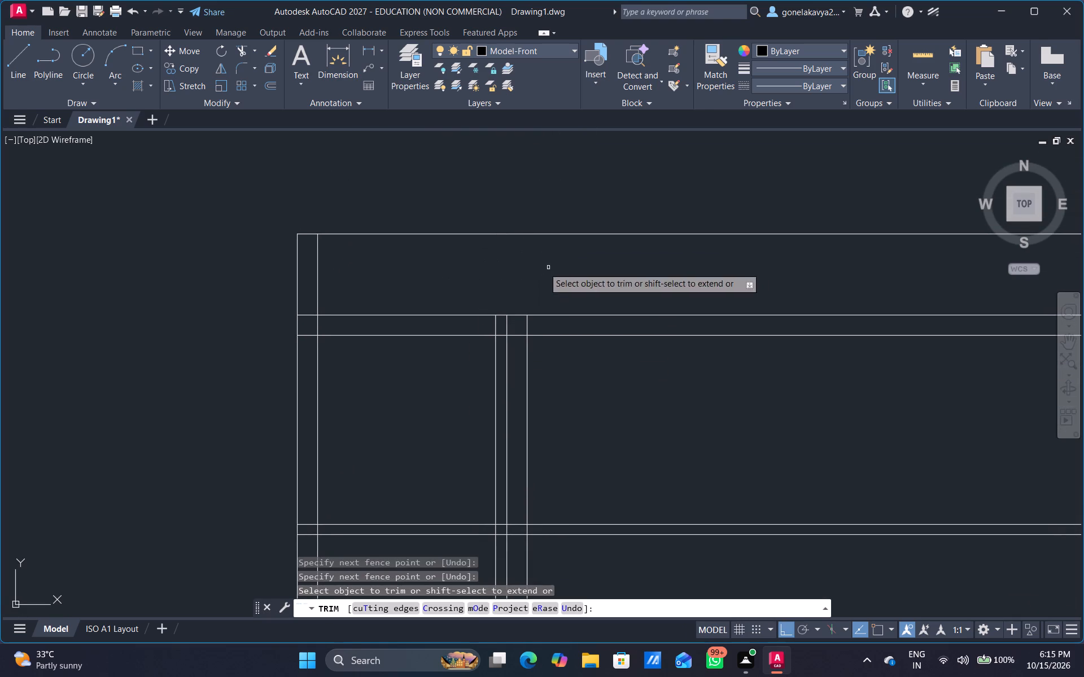
left_click_drag(312, 272, 326, 274)
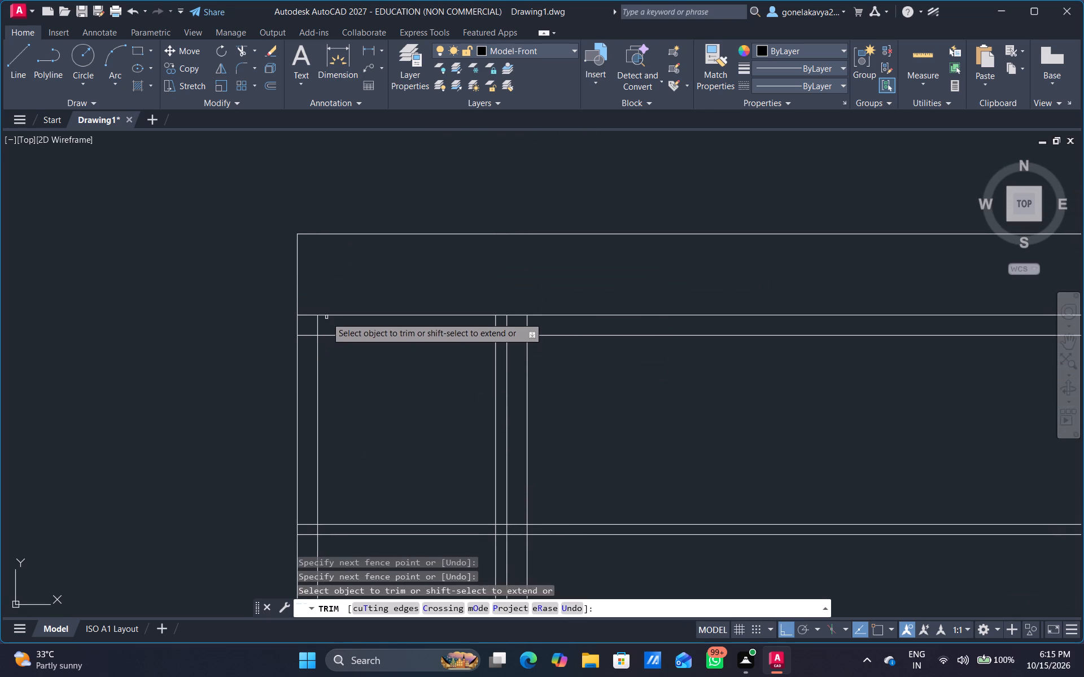
scroll(324, 312, "up", 2)
left_click_drag(288, 345, 286, 383)
left_click_drag(304, 345, 330, 345)
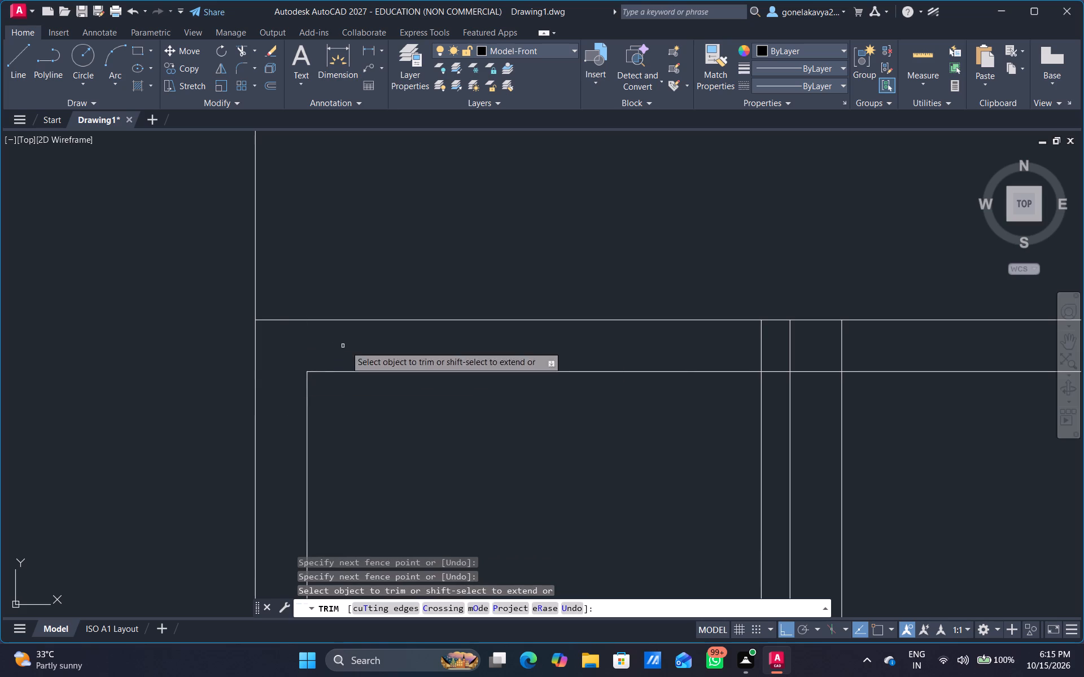
middle_click_drag(683, 392, 484, 306)
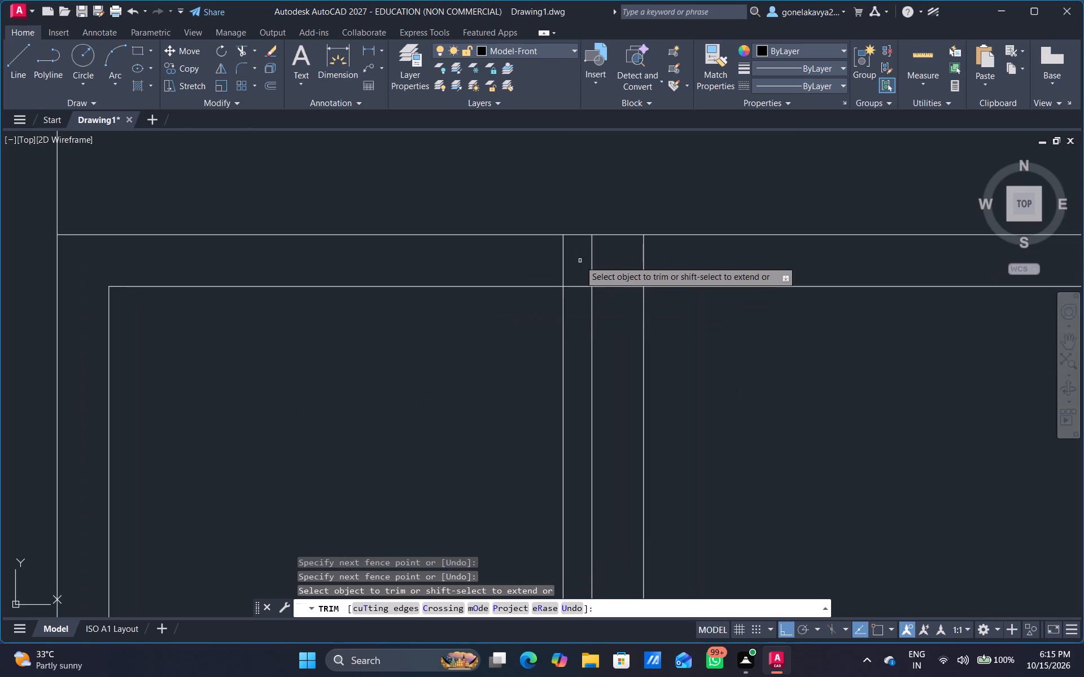
left_click_drag(578, 258, 538, 263)
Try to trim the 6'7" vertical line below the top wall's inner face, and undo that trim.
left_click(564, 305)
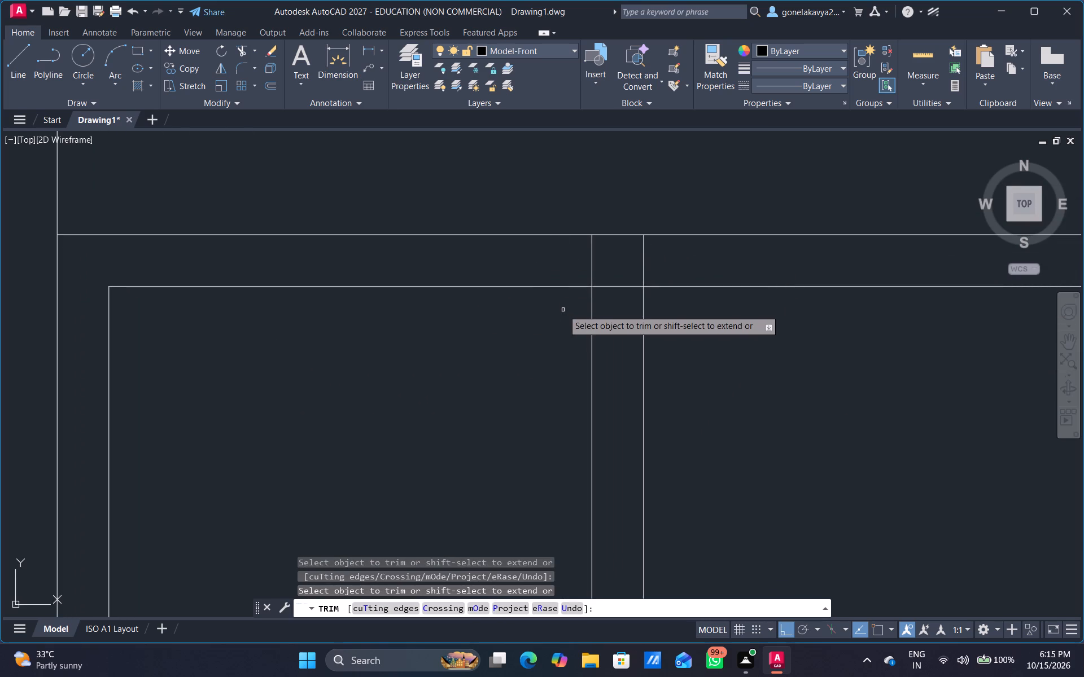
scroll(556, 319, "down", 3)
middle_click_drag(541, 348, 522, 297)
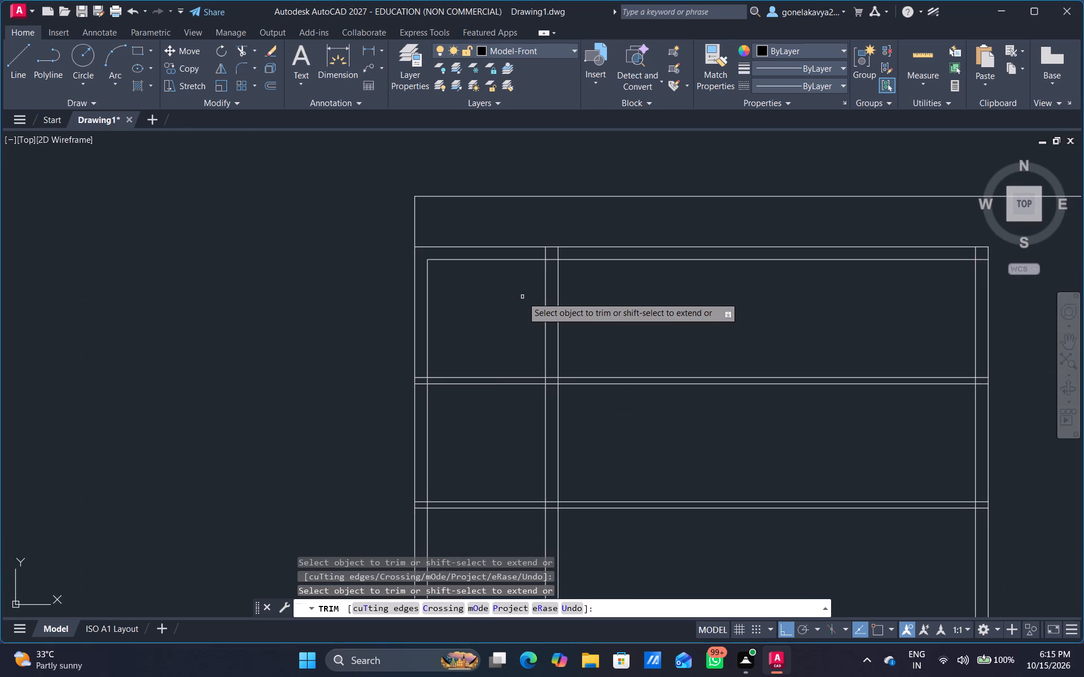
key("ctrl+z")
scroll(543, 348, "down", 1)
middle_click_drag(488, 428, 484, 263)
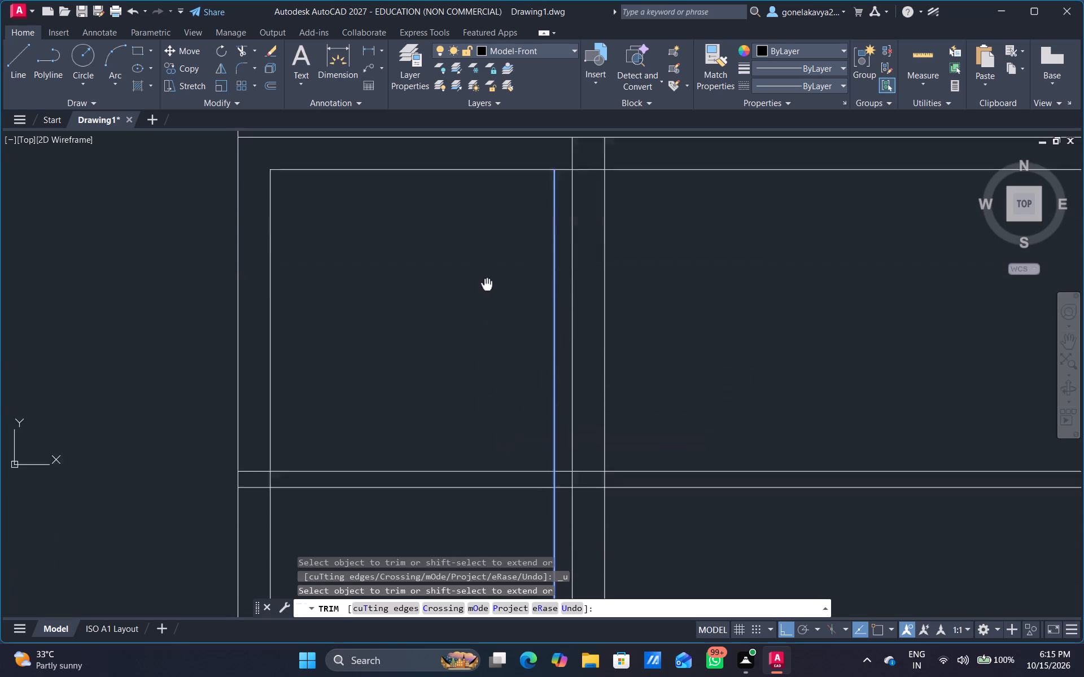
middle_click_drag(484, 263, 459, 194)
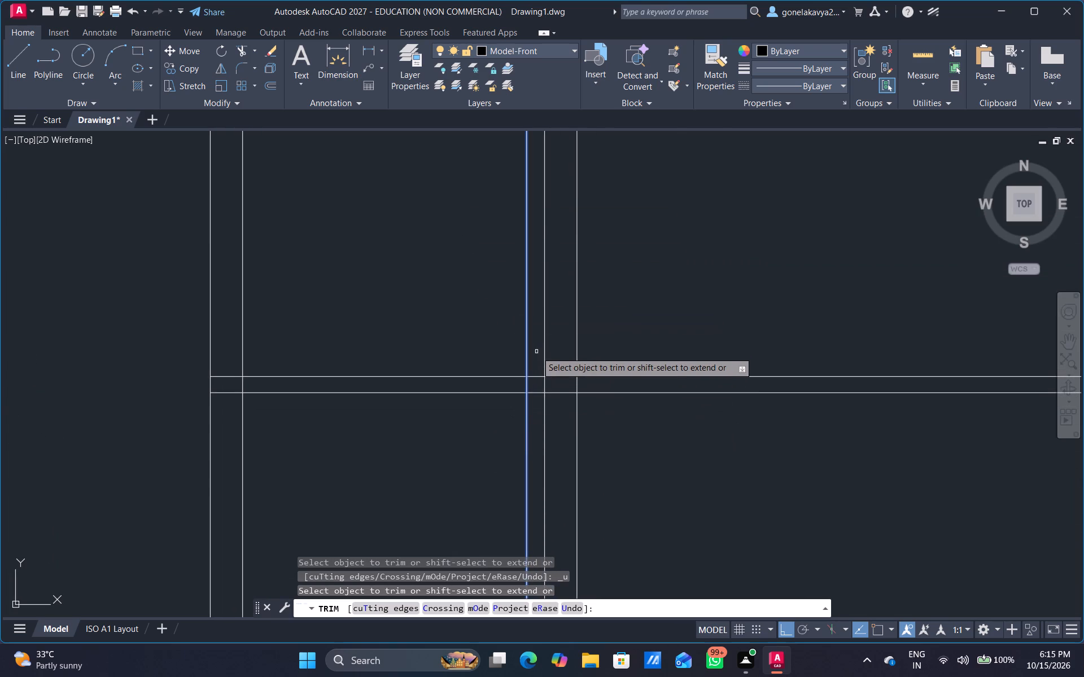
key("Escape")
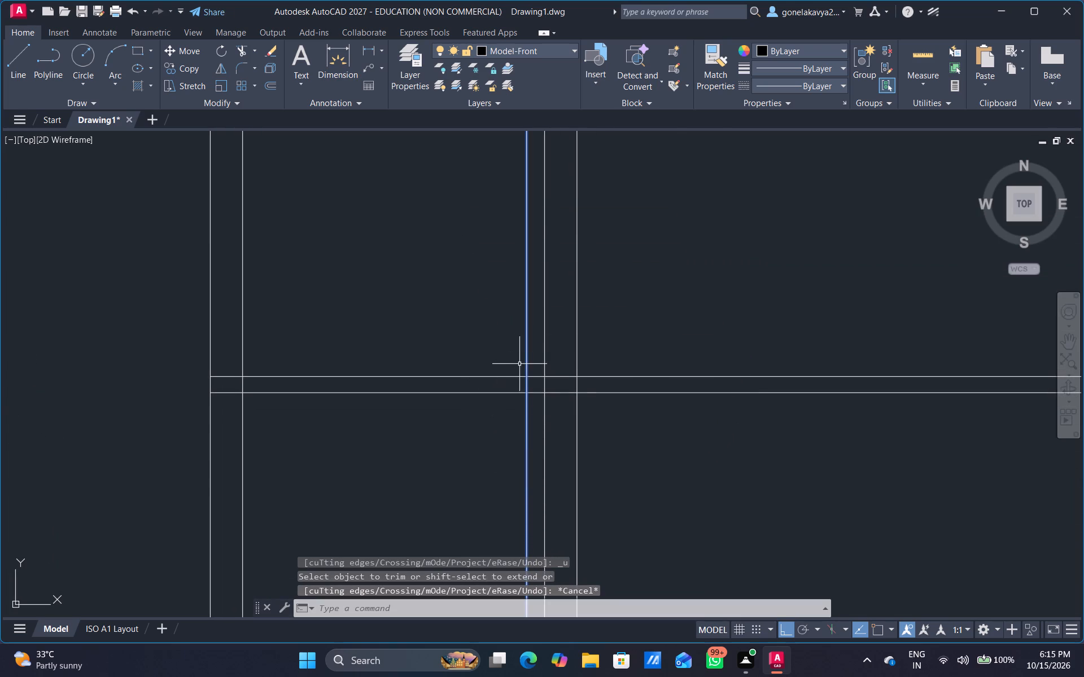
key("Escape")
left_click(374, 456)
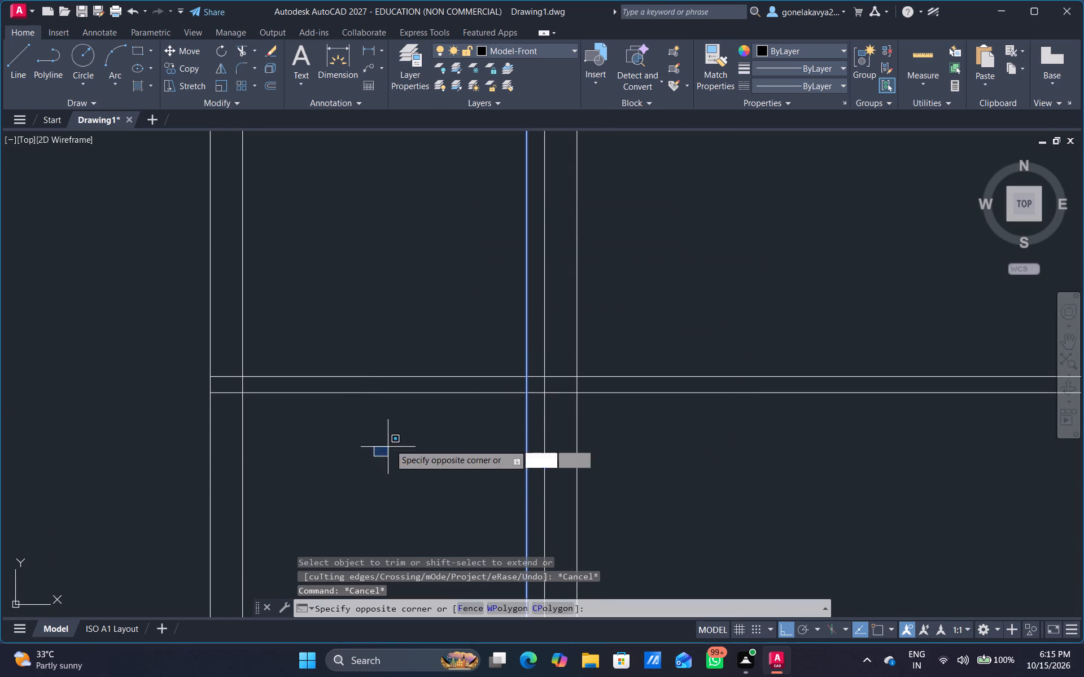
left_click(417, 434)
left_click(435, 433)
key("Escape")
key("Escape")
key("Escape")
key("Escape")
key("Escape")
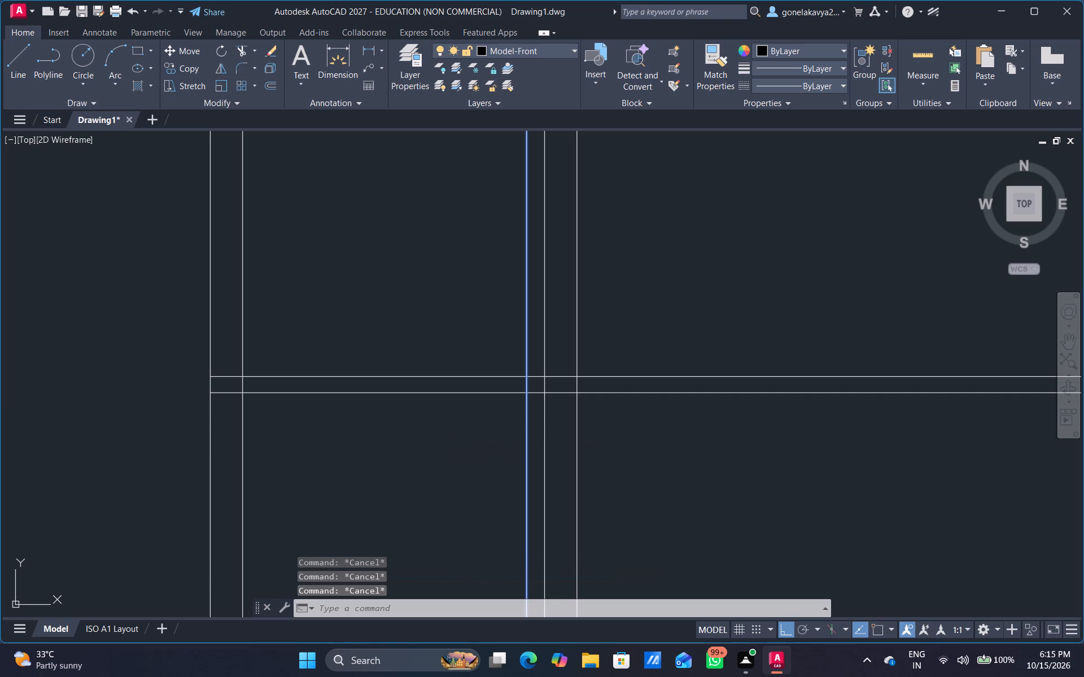
Trim the corner room's two right-hand wall lines out of the lower room and out of the 4.5" wall between the rooms.
type("TR")
key("space")
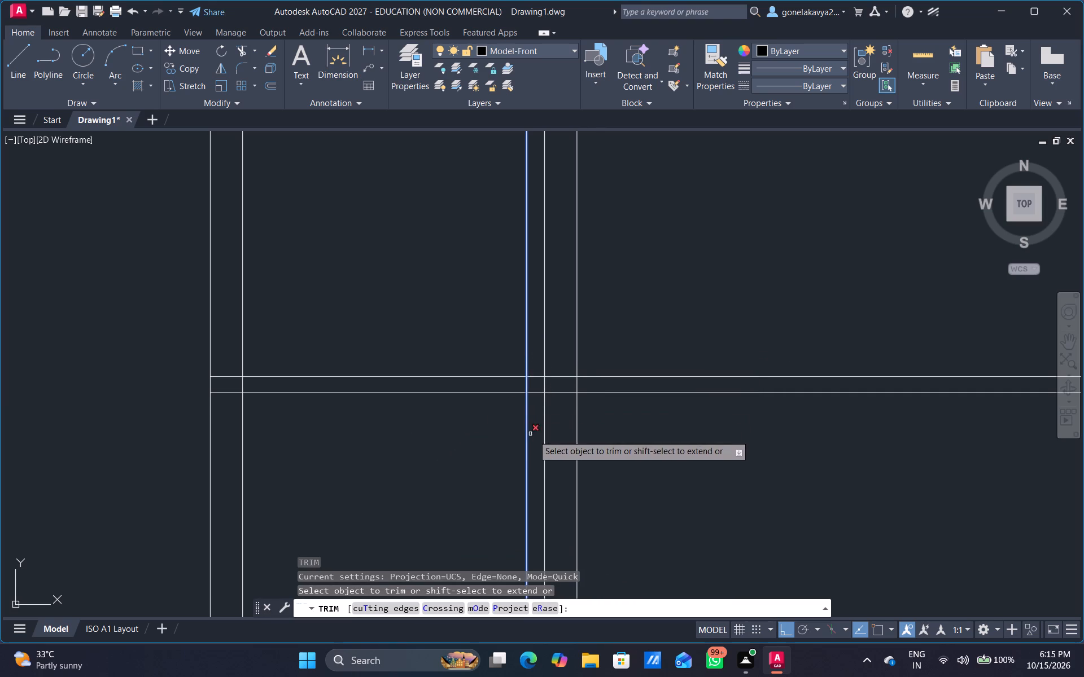
middle_click_drag(497, 451, 481, 327)
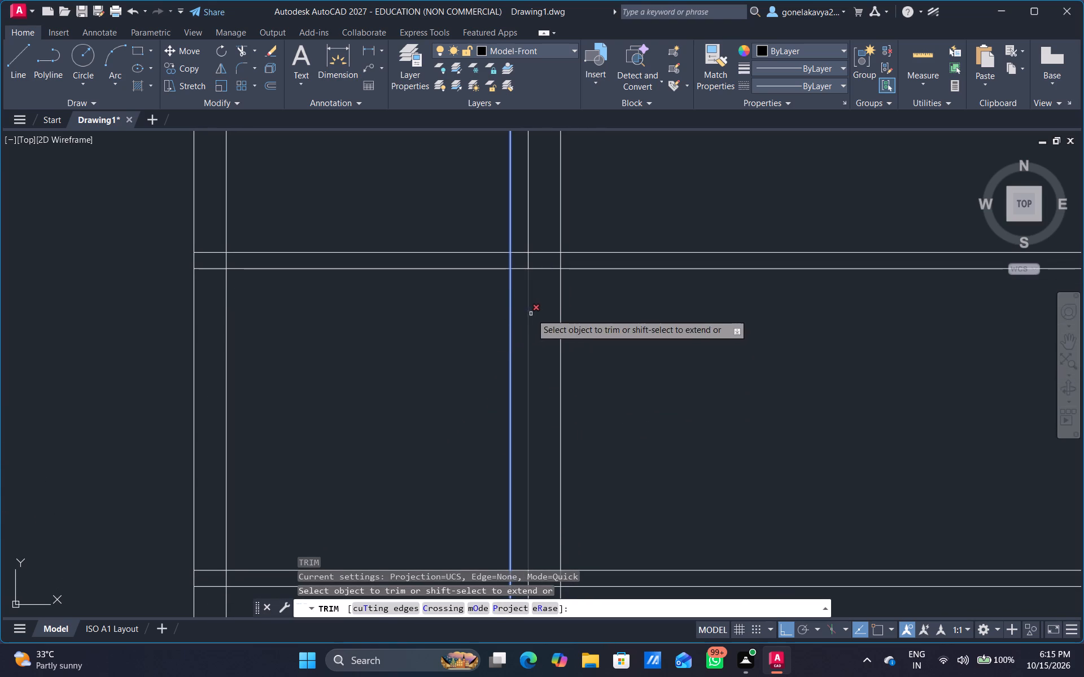
left_click(531, 314)
left_click_drag(551, 314, 578, 318)
left_click_drag(569, 324, 544, 338)
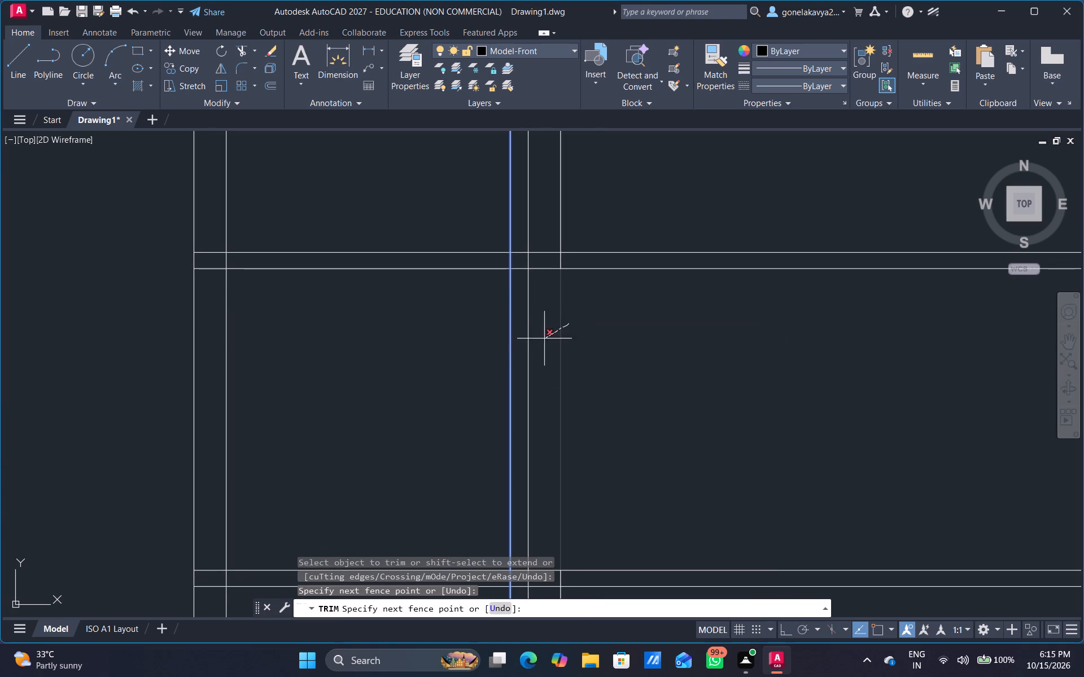
left_click_drag(544, 338, 521, 356)
scroll(525, 275, "up", 3)
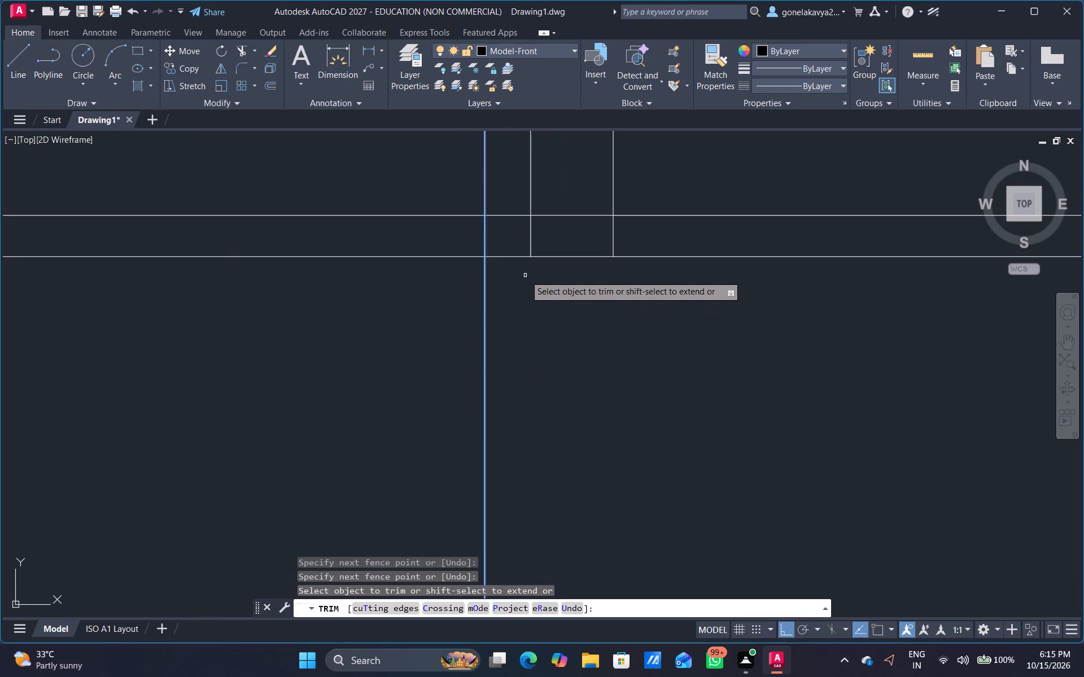
left_click_drag(513, 221, 672, 221)
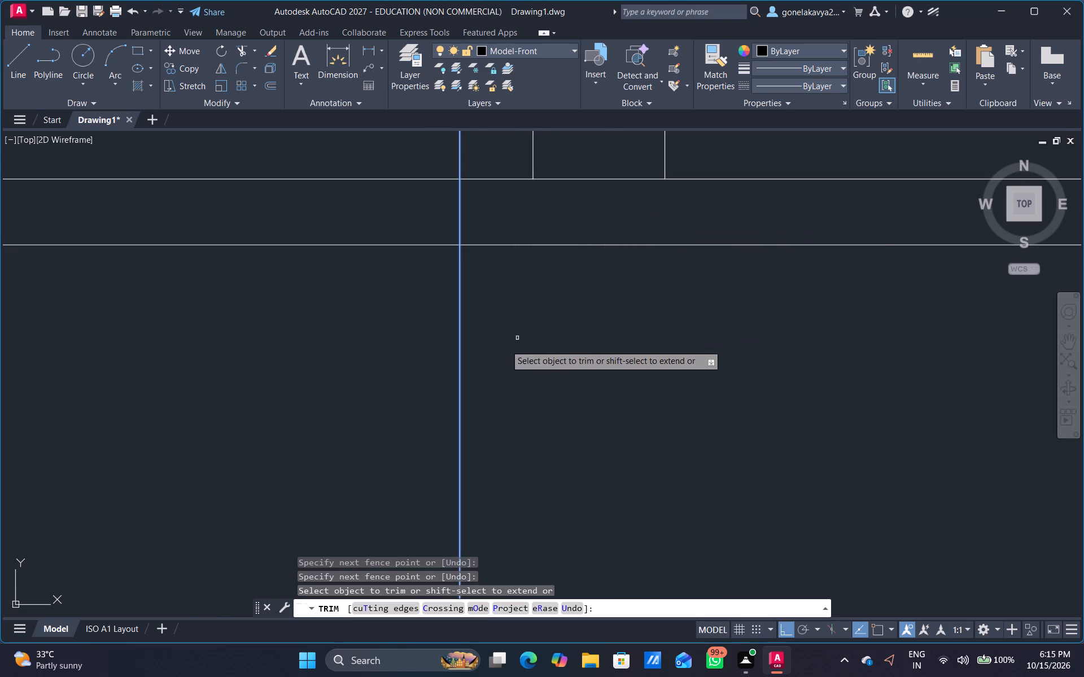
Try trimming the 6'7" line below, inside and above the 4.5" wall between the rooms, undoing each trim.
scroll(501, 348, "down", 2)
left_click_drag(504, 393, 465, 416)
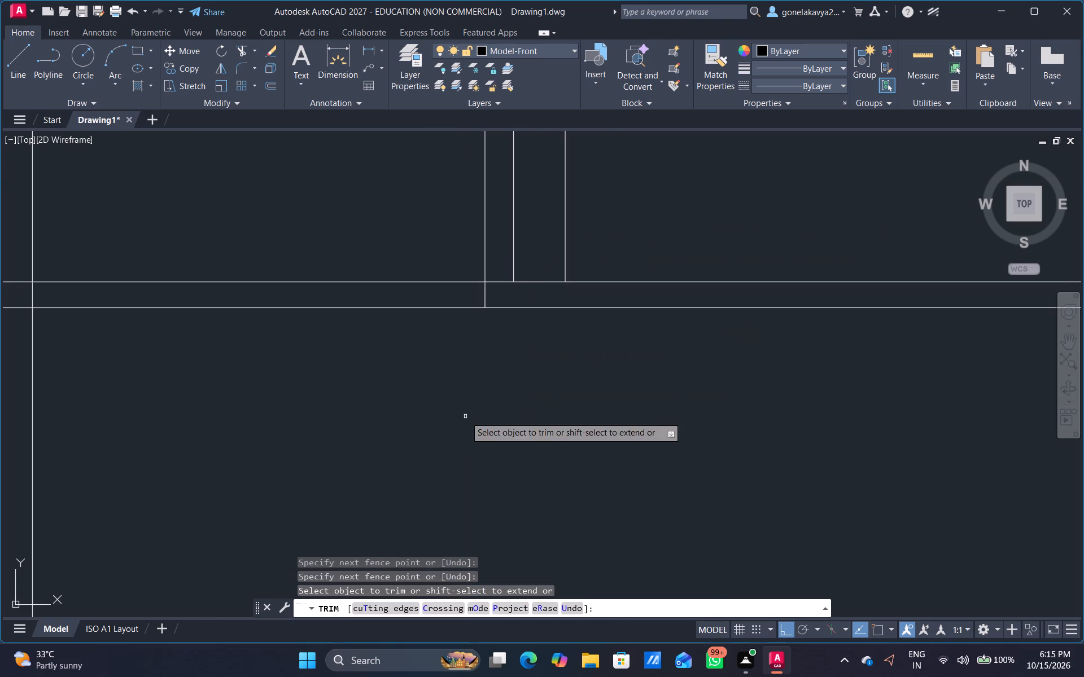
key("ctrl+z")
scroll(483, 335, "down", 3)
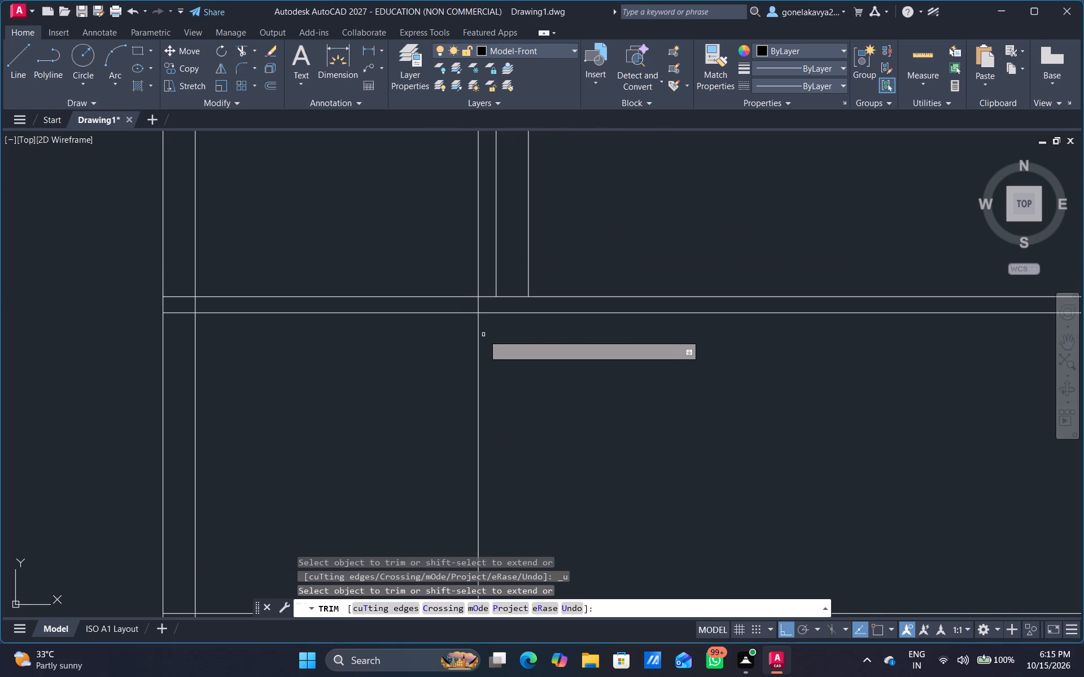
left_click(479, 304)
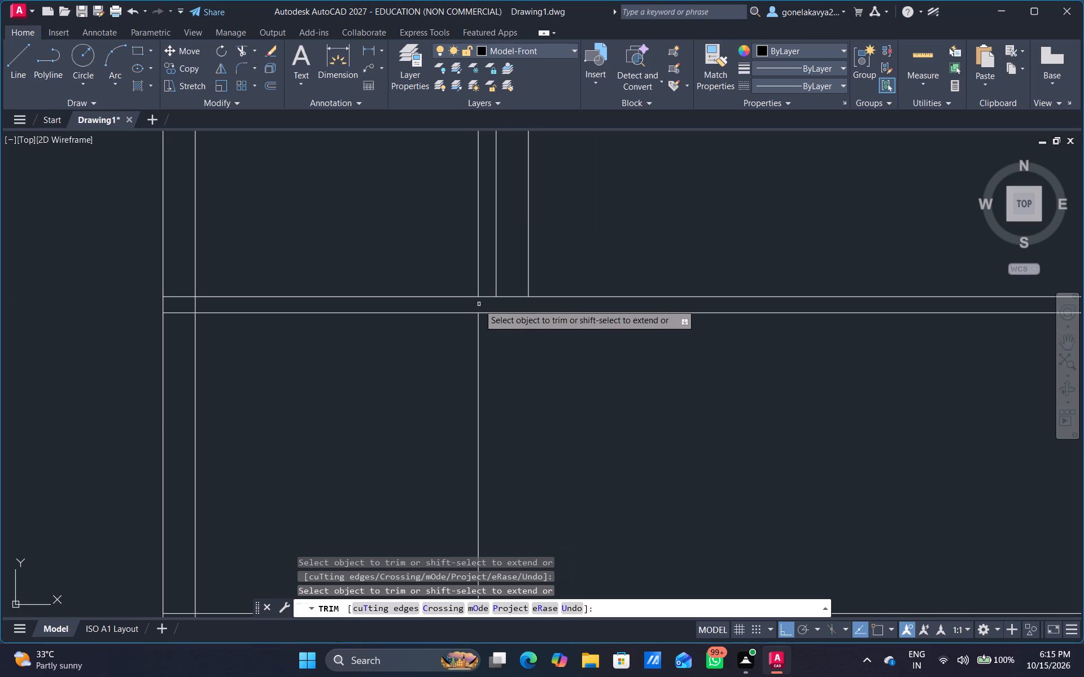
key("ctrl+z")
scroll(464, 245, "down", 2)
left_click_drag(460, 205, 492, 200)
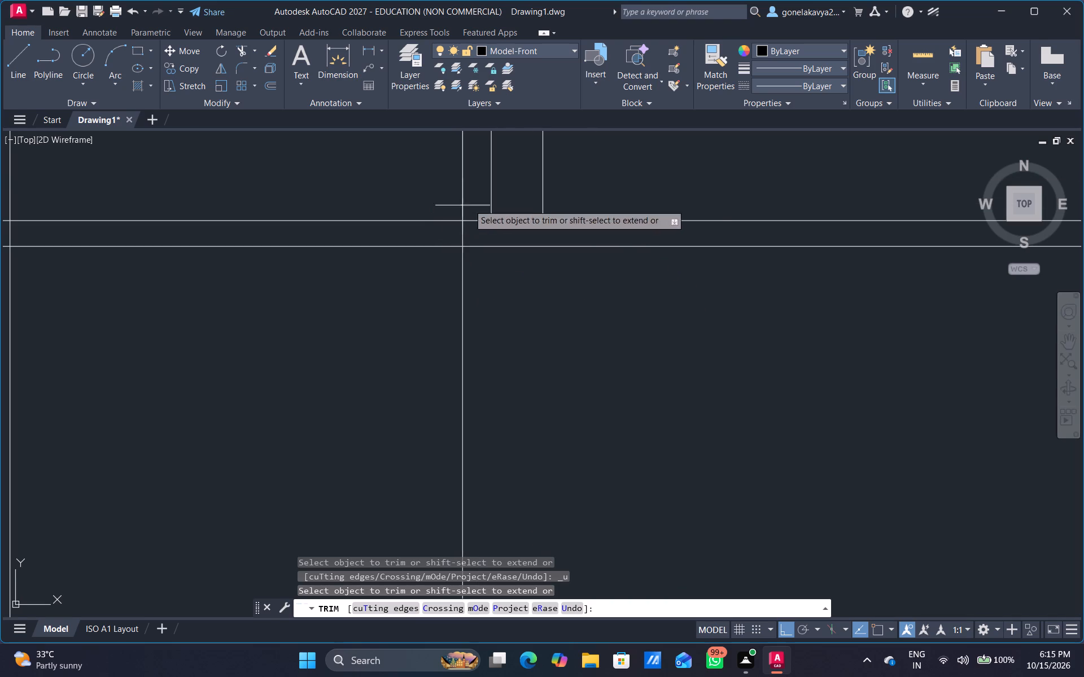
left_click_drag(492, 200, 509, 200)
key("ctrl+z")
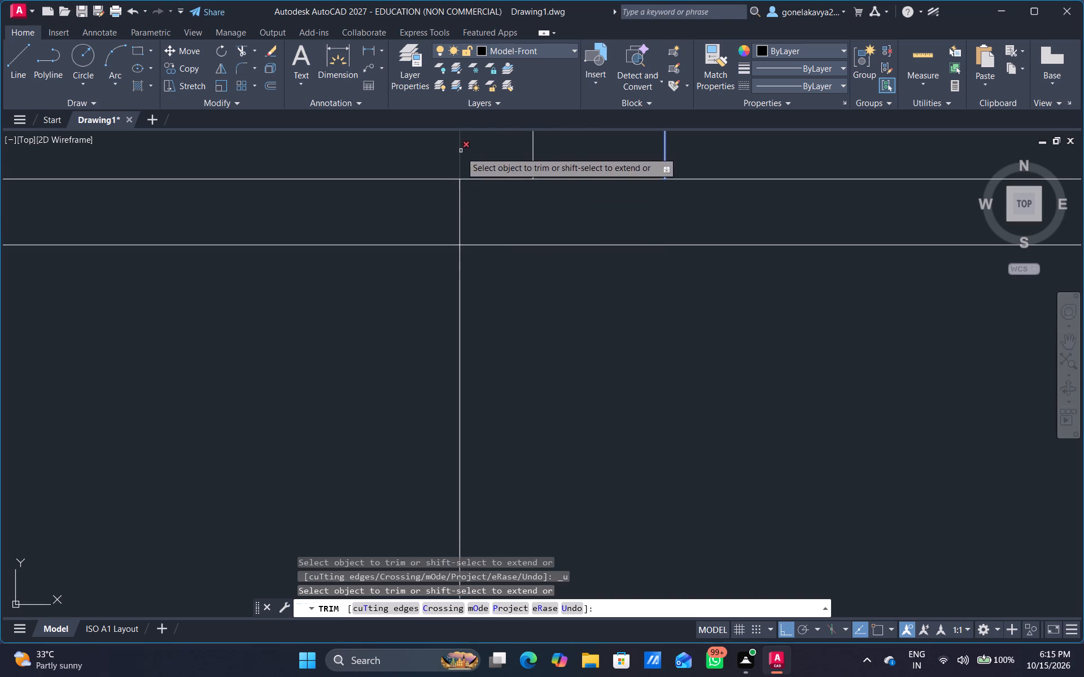
Trim the 6'7" vertical line out of the corner room, above the 4.5" wall between the rooms.
left_click(461, 152)
Trim away the three interior vertical lines below the lower room's bottom wall.
scroll(502, 309, "down", 3)
scroll(539, 399, "down", 1)
middle_click_drag(539, 403, 496, 280)
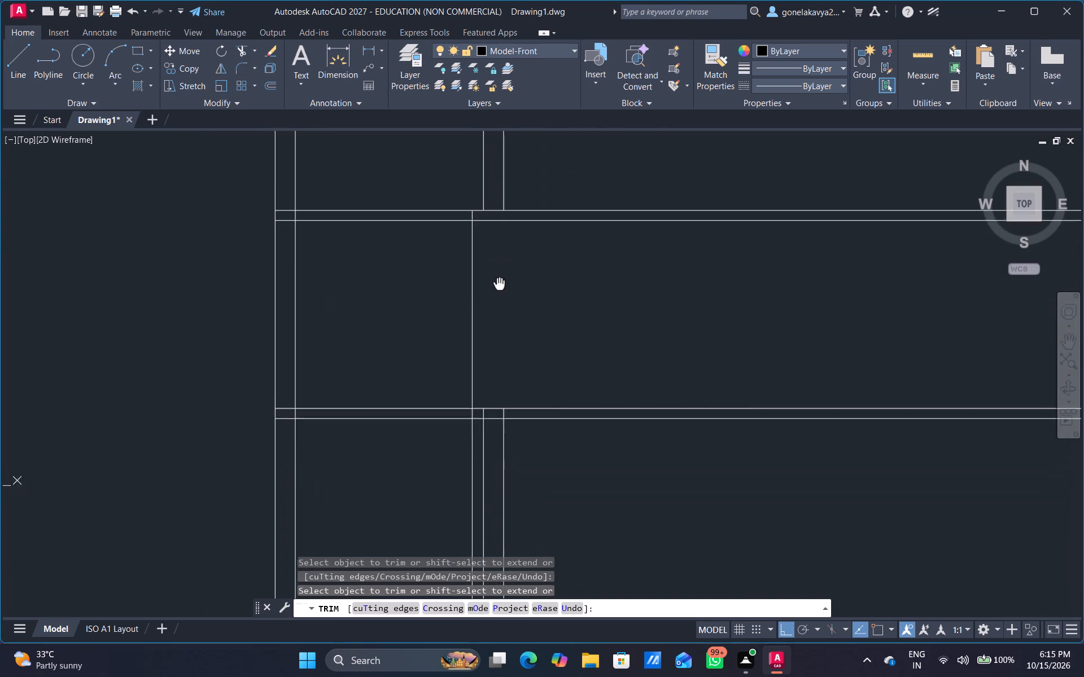
middle_click_drag(496, 280, 493, 275)
scroll(574, 508, "down", 1)
middle_click_drag(571, 500, 547, 405)
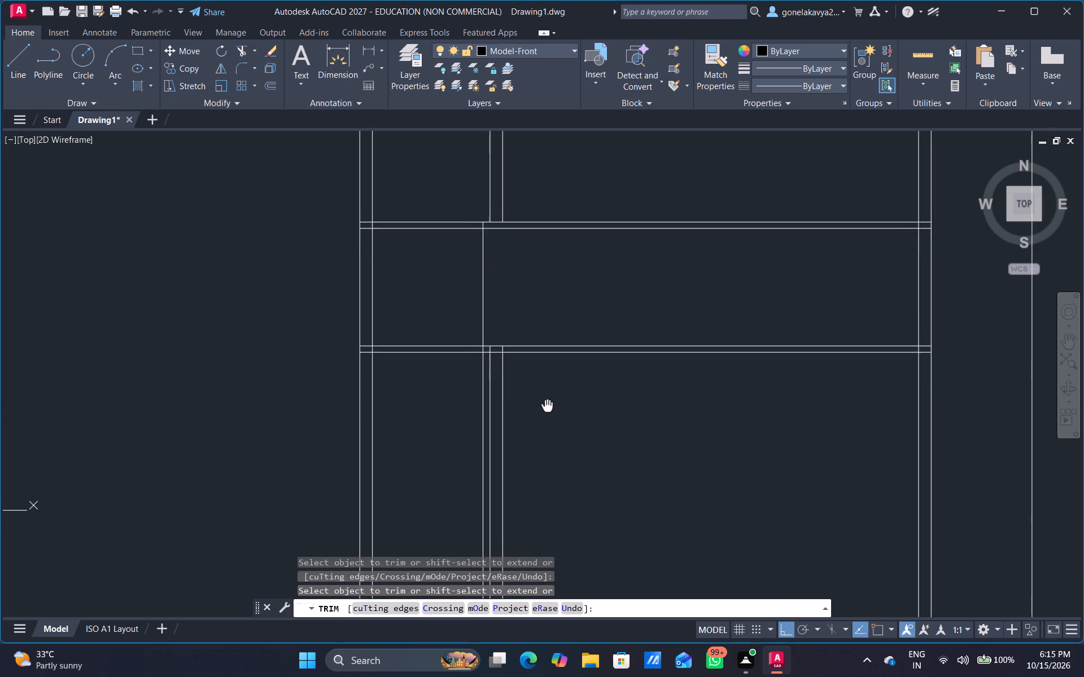
middle_click_drag(547, 405, 552, 415)
scroll(556, 451, "down", 1)
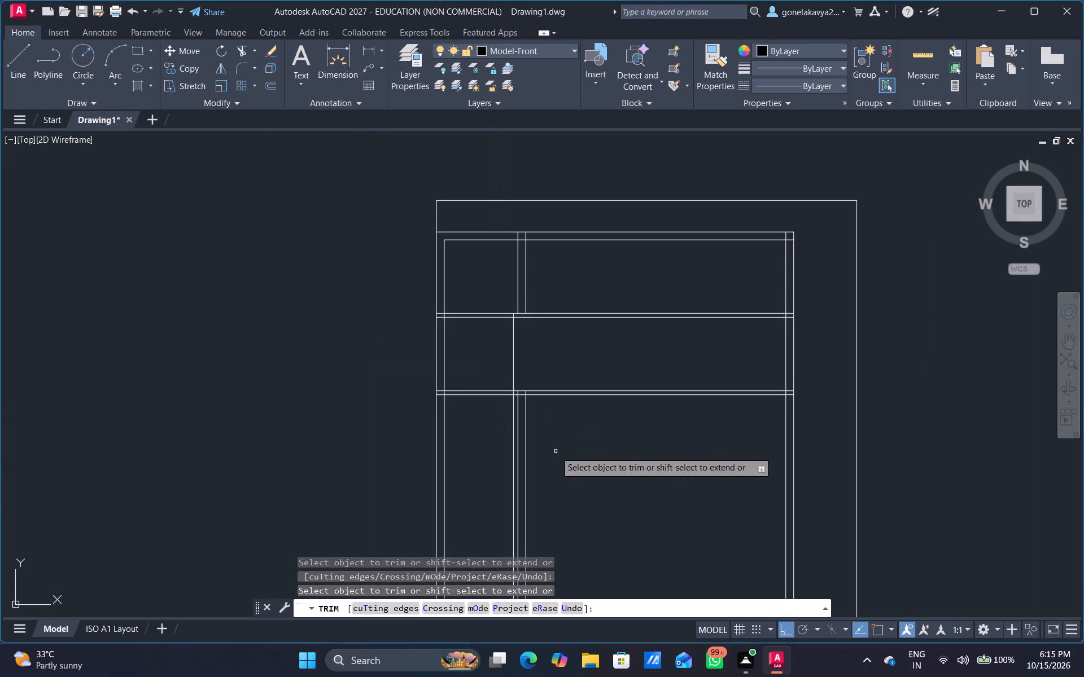
scroll(557, 445, "up", 2)
scroll(500, 428, "down", 2)
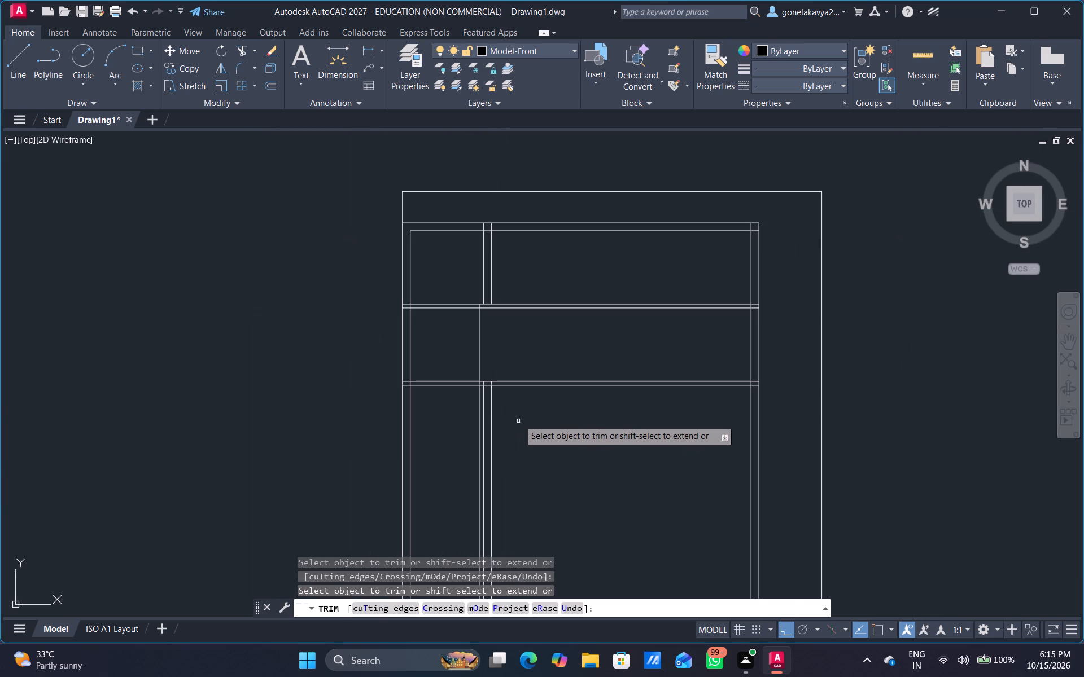
left_click_drag(519, 420, 451, 477)
middle_click_drag(525, 440, 530, 459)
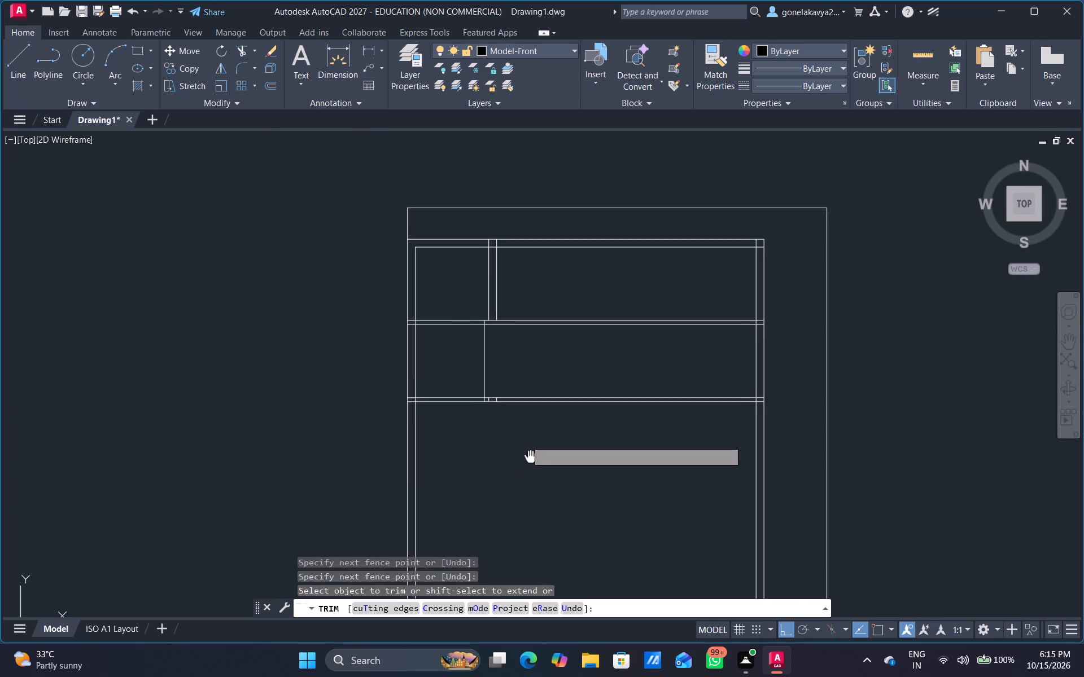
middle_click_drag(530, 459, 535, 462)
key("Escape")
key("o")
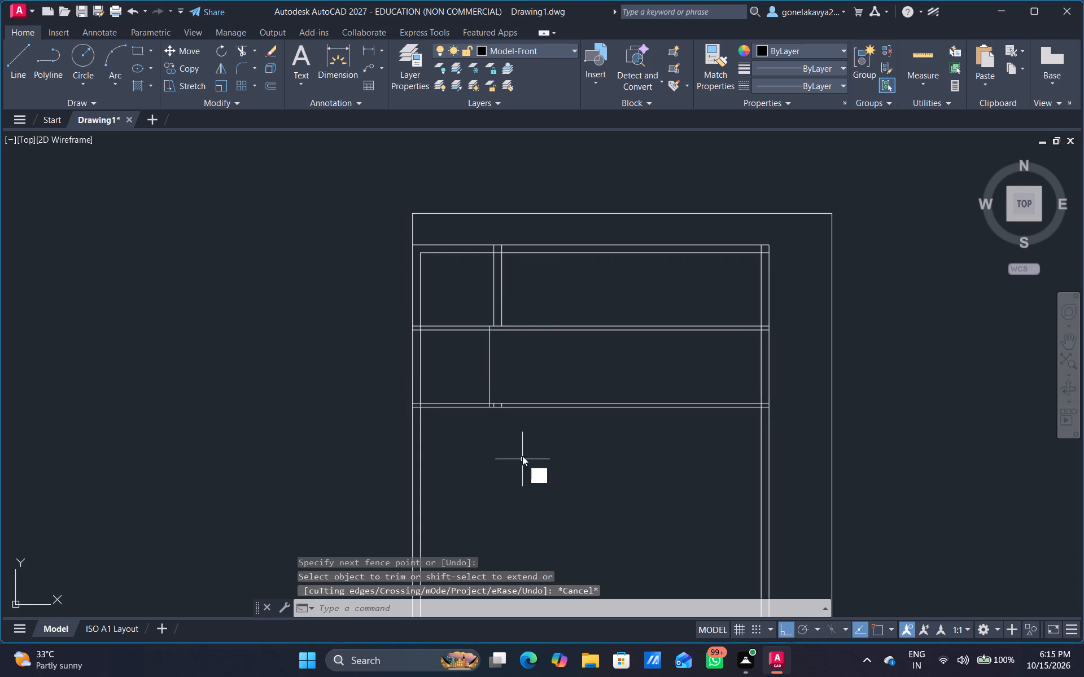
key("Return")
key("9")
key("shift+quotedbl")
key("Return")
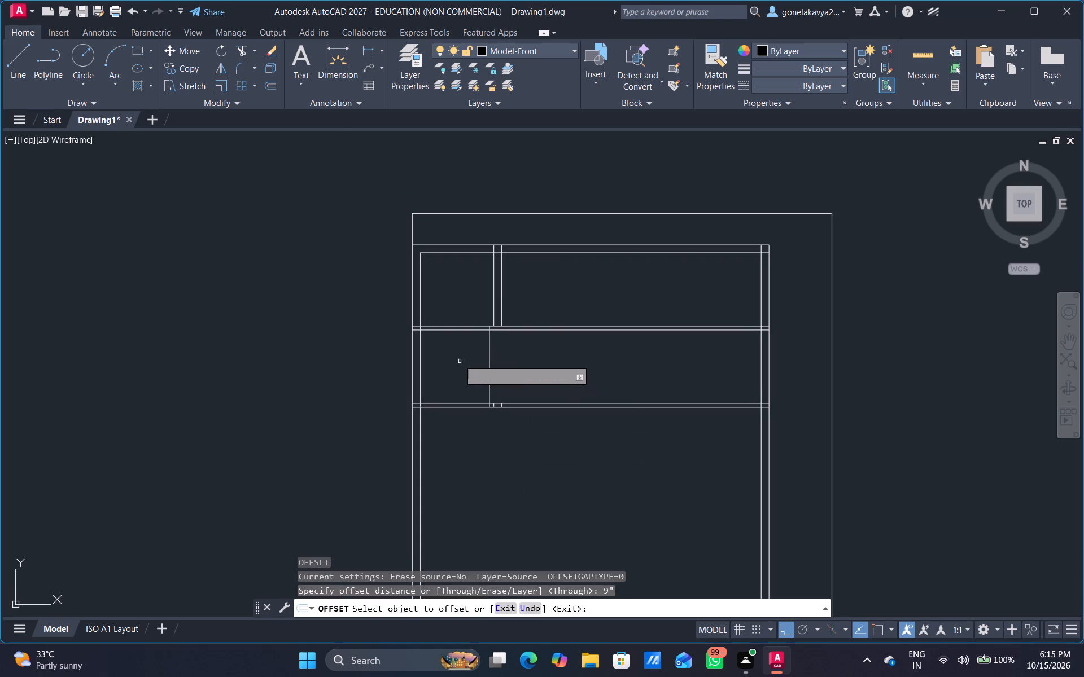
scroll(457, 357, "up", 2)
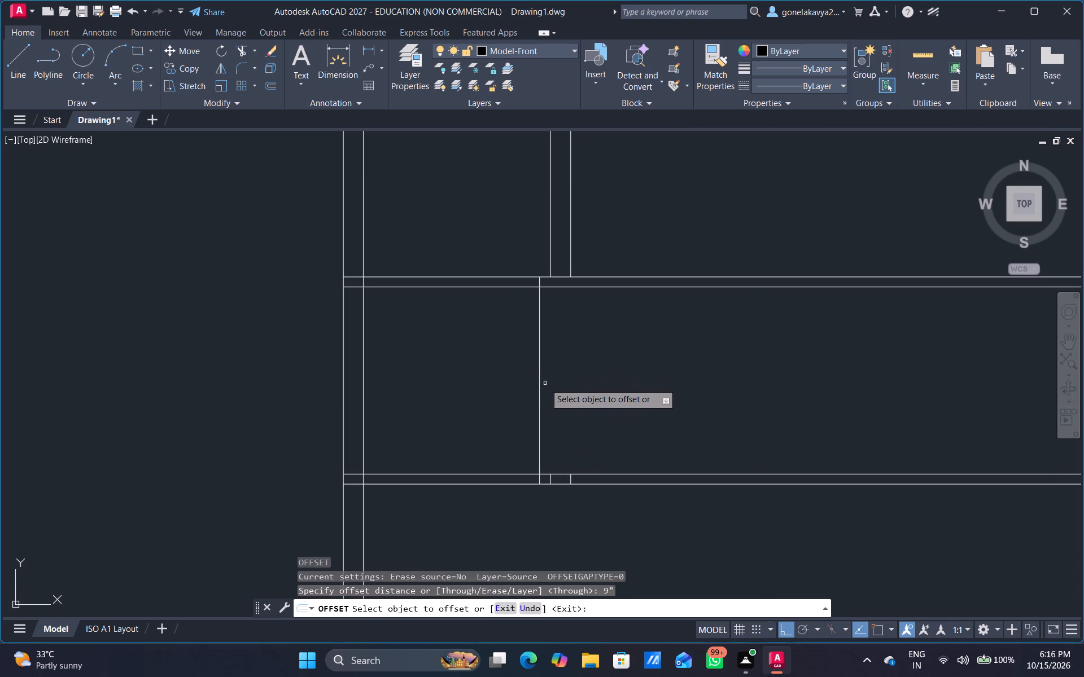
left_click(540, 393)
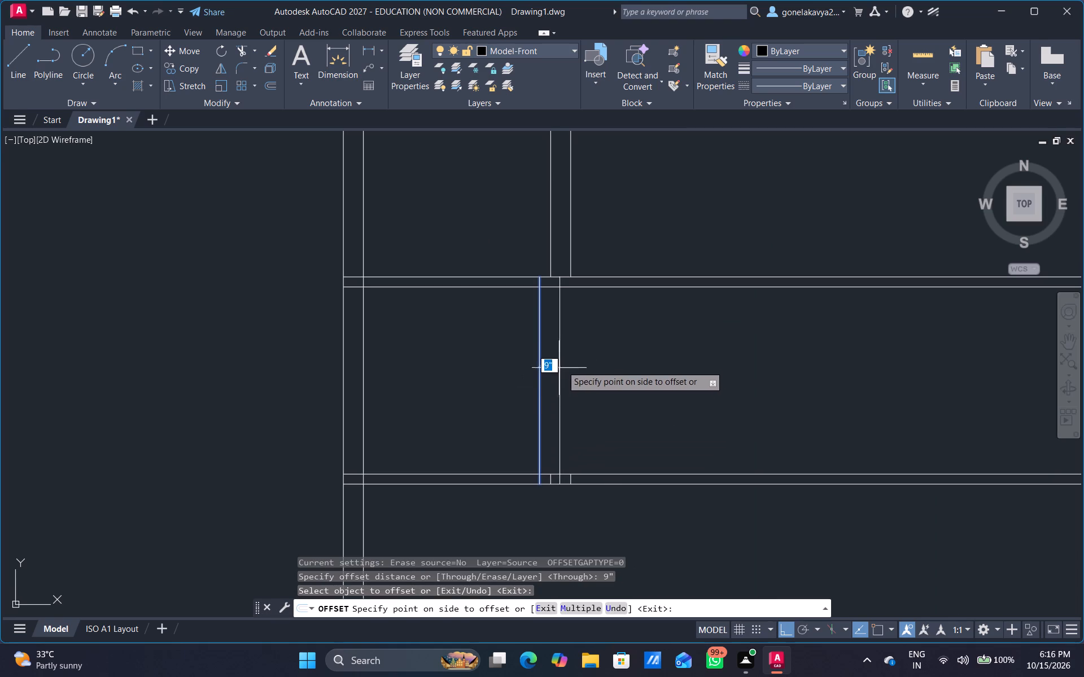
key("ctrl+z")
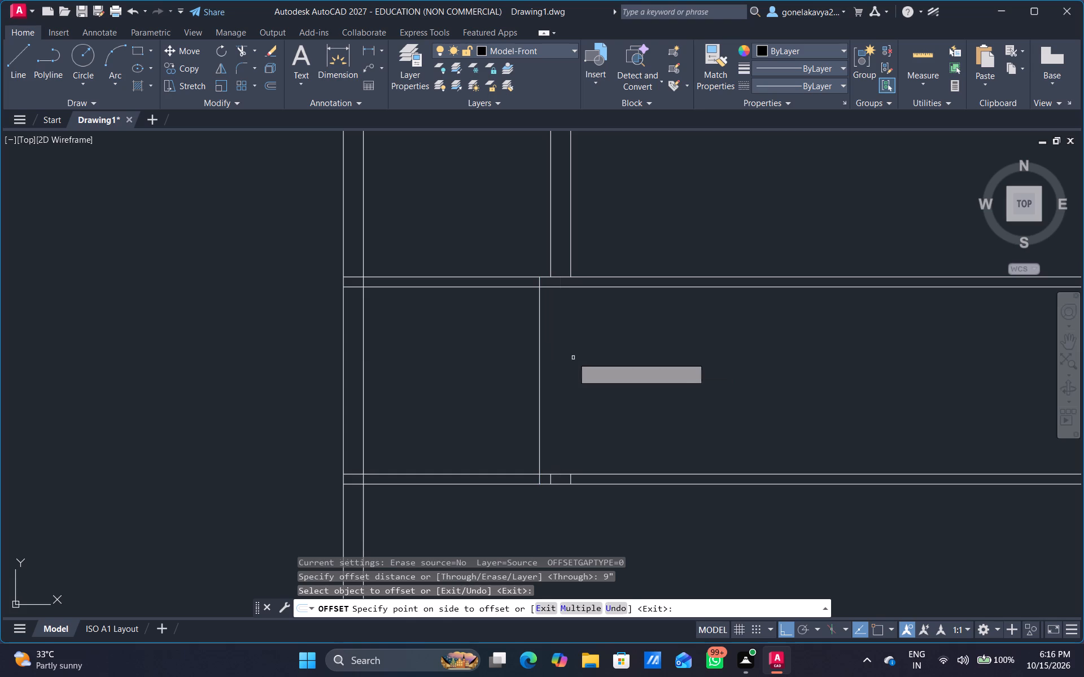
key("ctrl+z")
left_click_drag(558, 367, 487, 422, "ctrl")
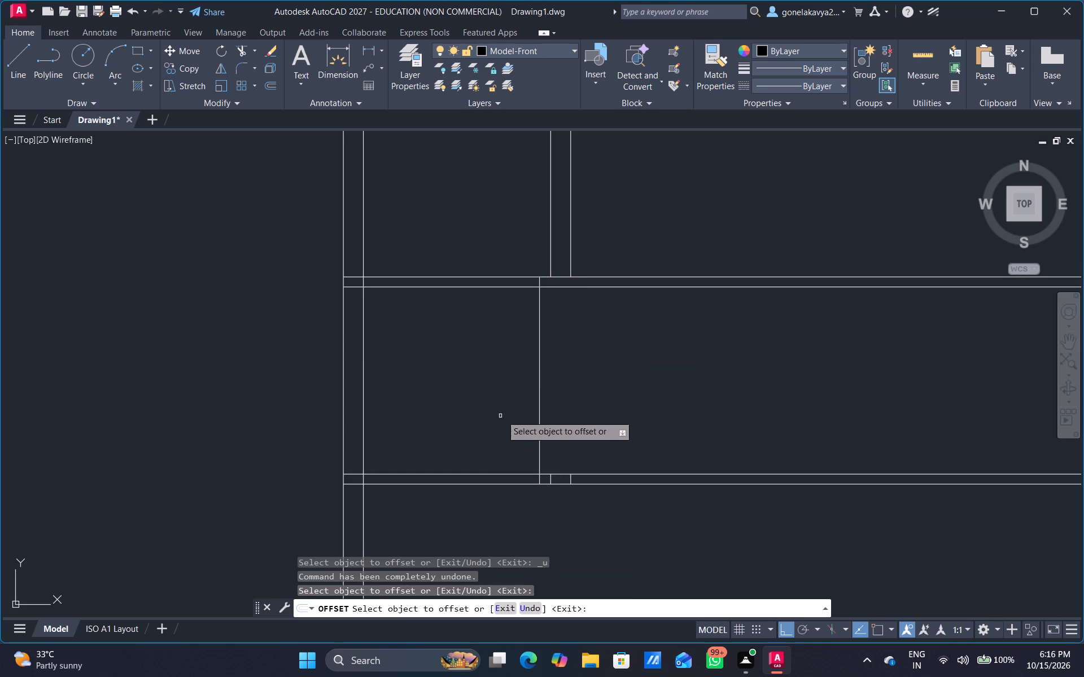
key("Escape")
Trim the 6'7" vertical line out of the lower room and out of the walls directly above and below it.
type("TR")
key("space")
left_click_drag(566, 373, 460, 442)
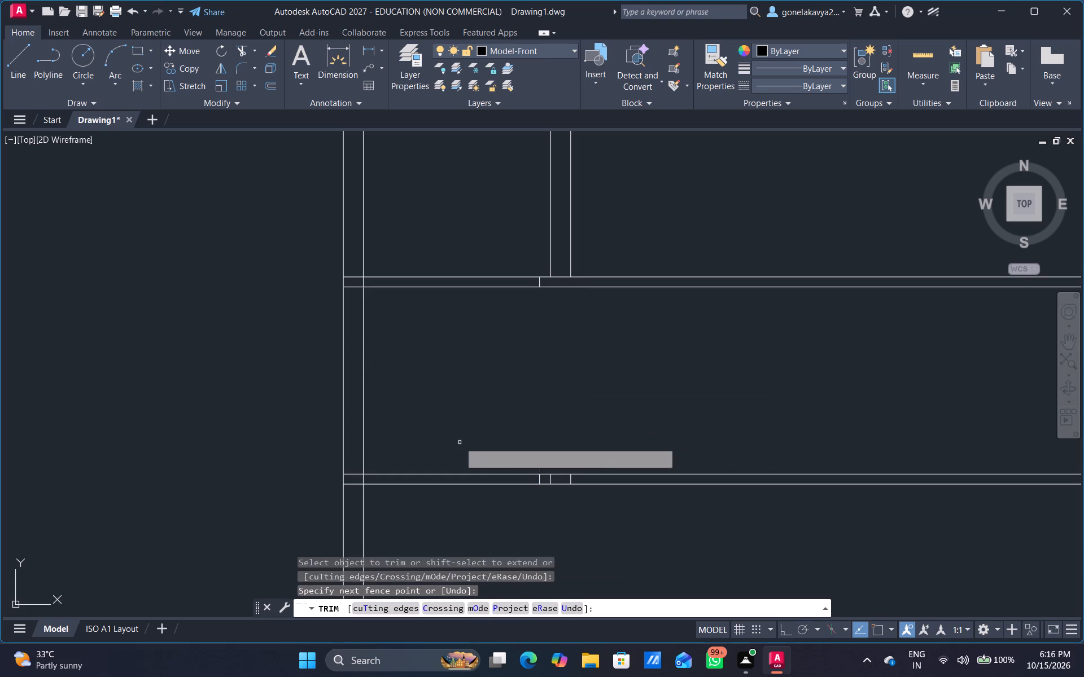
scroll(522, 476, "up", 4)
left_click_drag(583, 513, 632, 502)
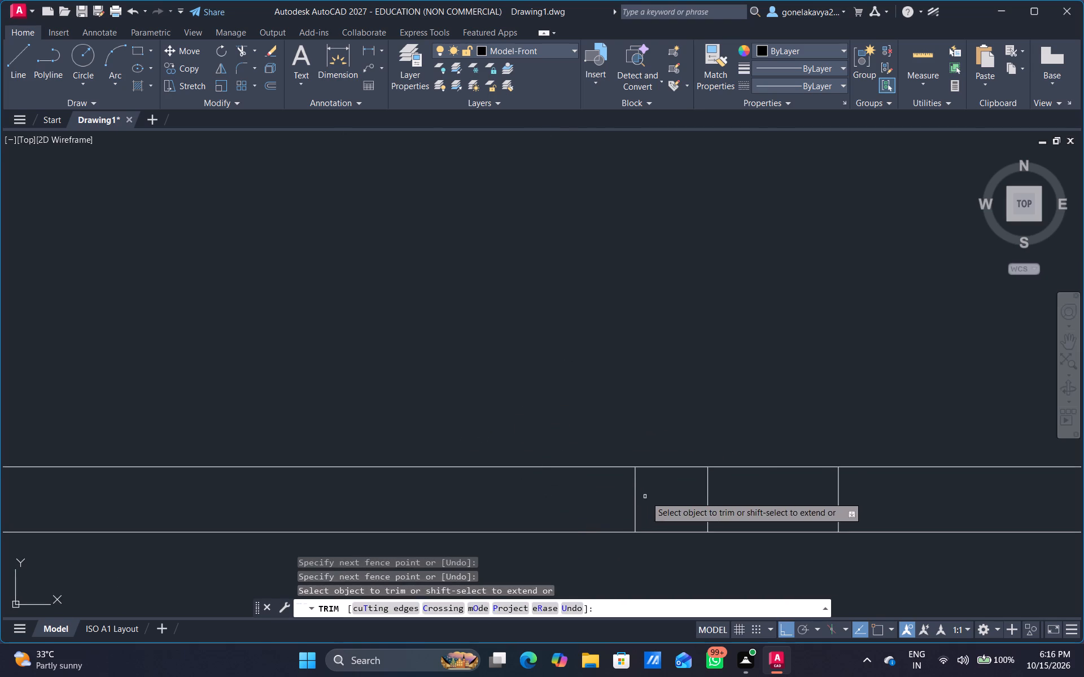
left_click_drag(646, 496, 607, 504)
scroll(584, 438, "down", 4)
middle_click_drag(581, 329, 554, 555)
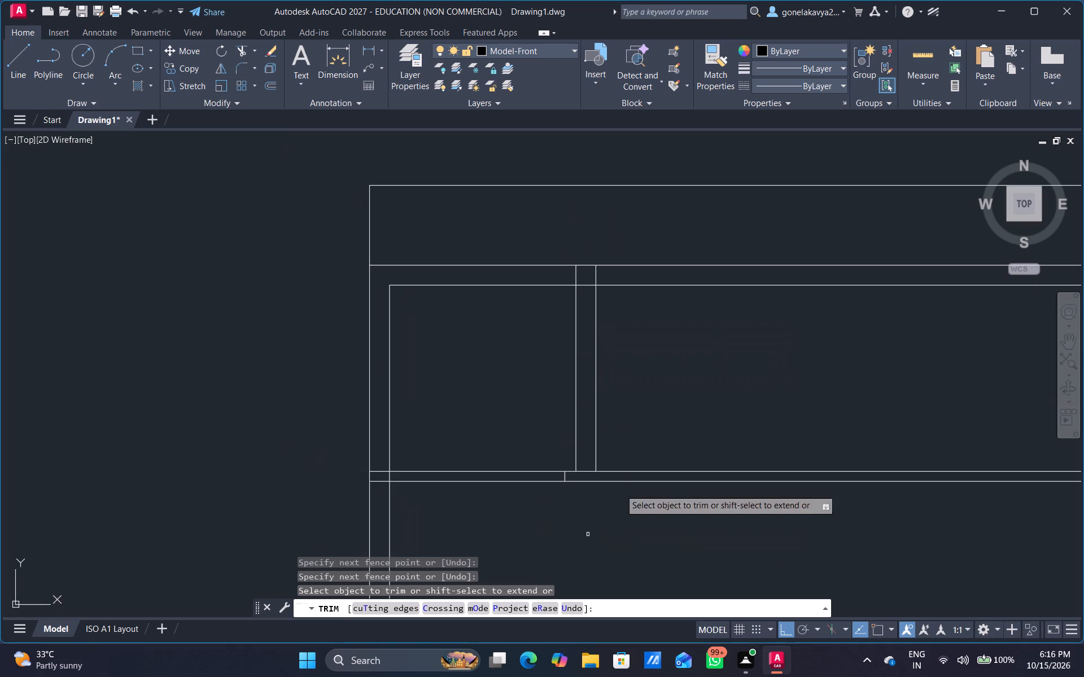
scroll(608, 455, "up", 2)
left_click_drag(509, 510, 449, 514)
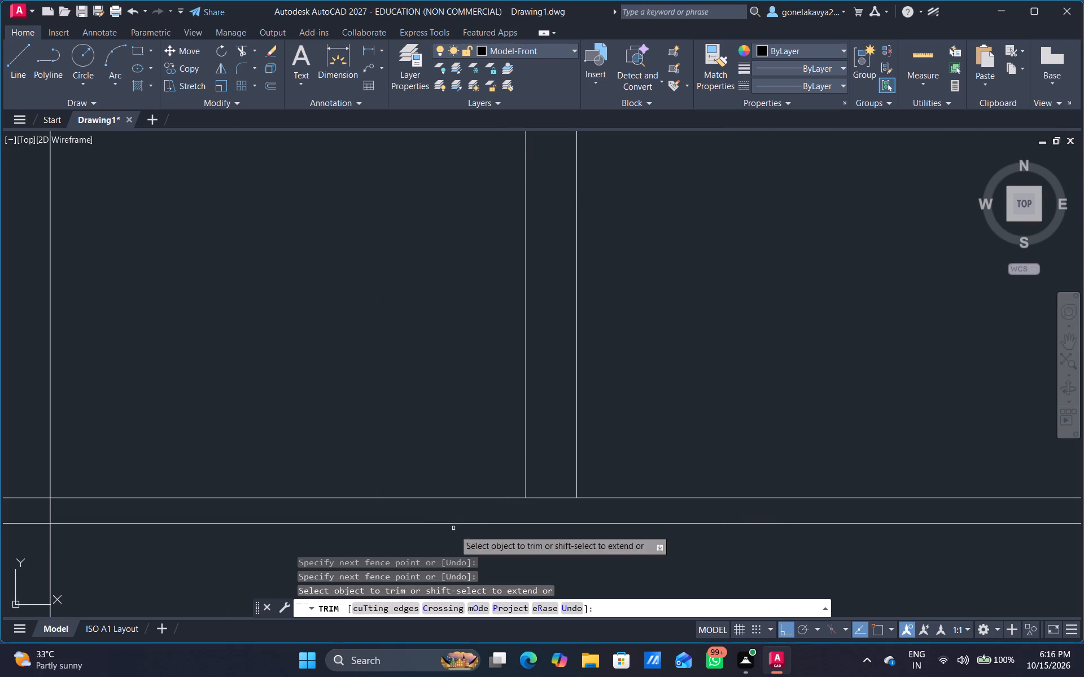
scroll(576, 575, "down", 4)
middle_click_drag(576, 584, 533, 439)
scroll(537, 490, "up", 2)
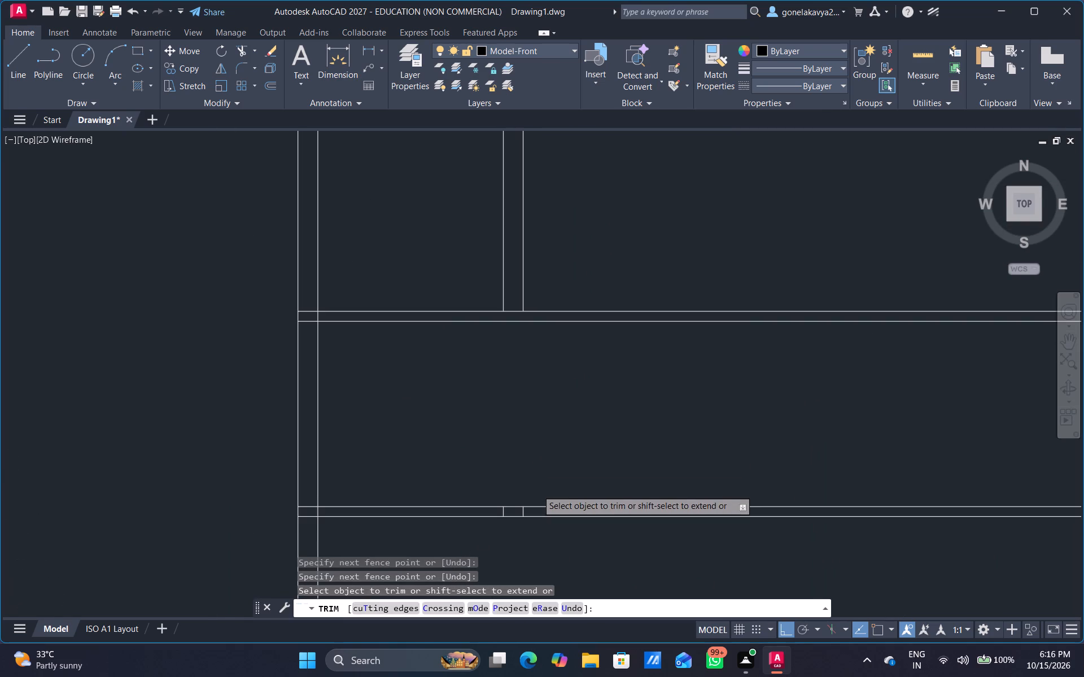
key("Escape")
Extend the corner room's two right-hand wall lines down through the lower room to its bottom wall.
key("e")
type("X")
key("space")
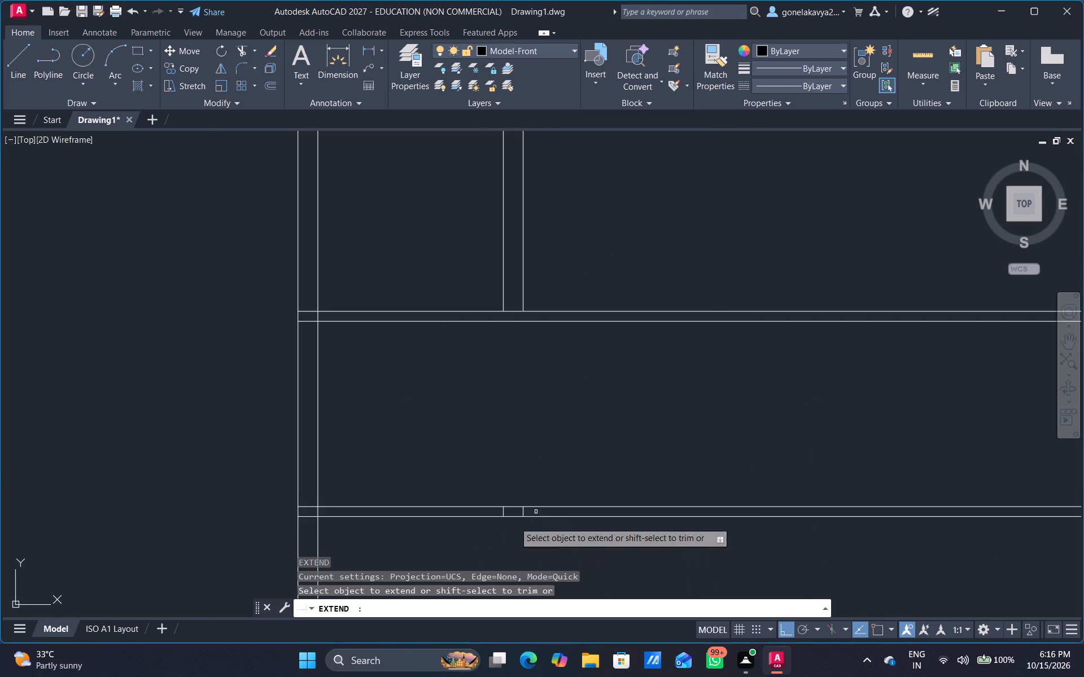
left_click(524, 292)
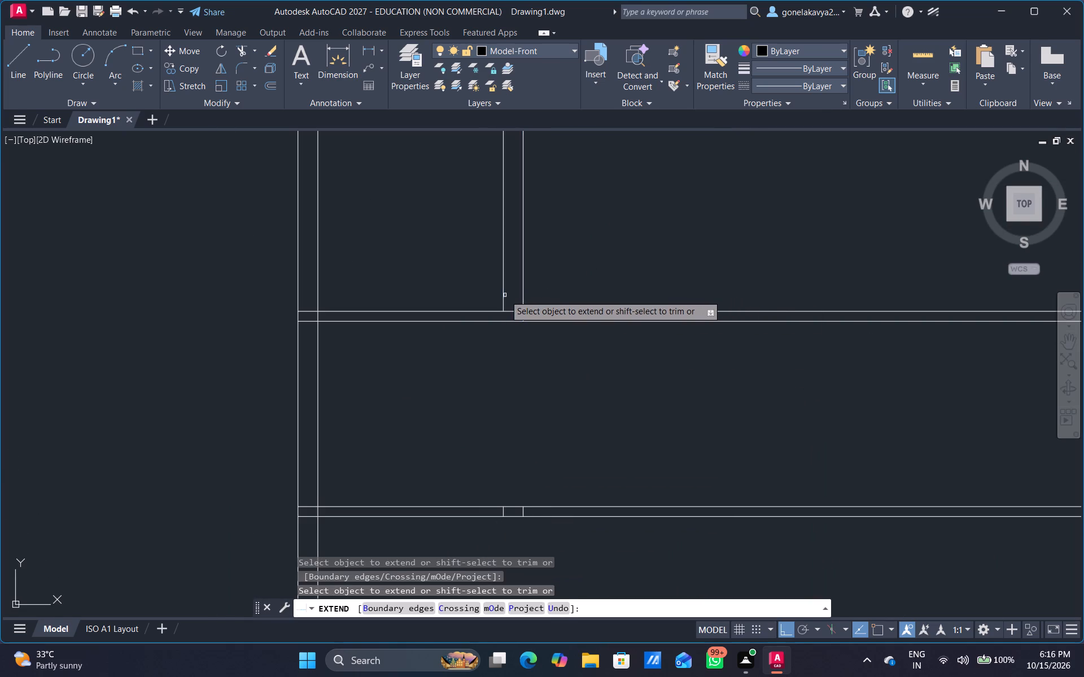
left_click(505, 295)
left_click(501, 307)
left_click(525, 297)
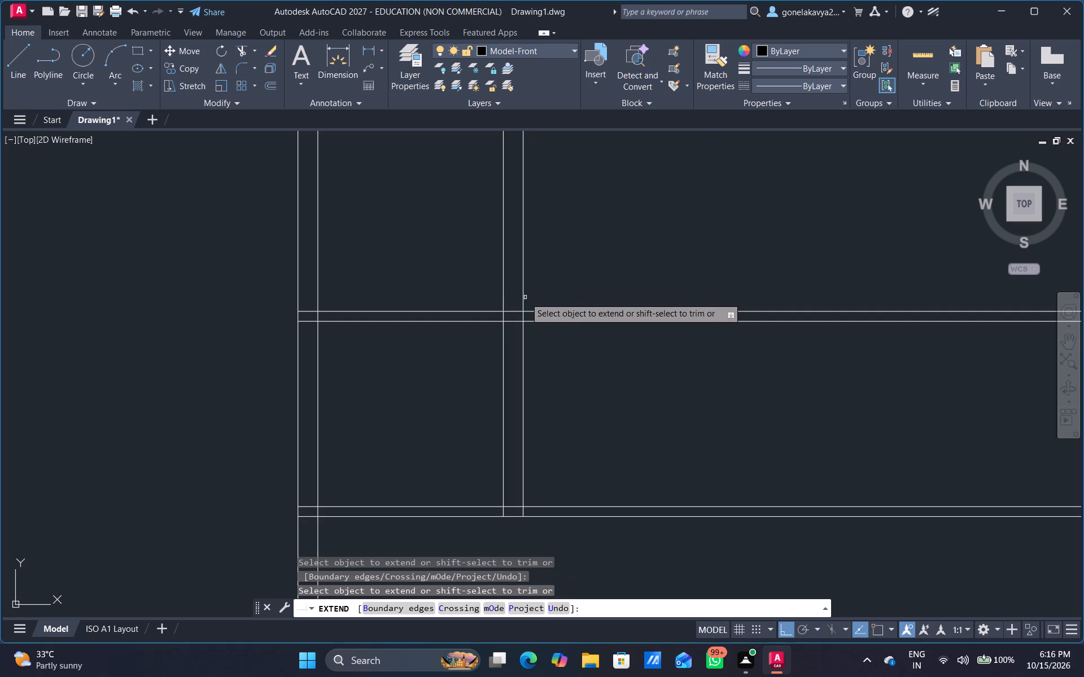
scroll(614, 391, "down", 1)
middle_click_drag(618, 392, 611, 335)
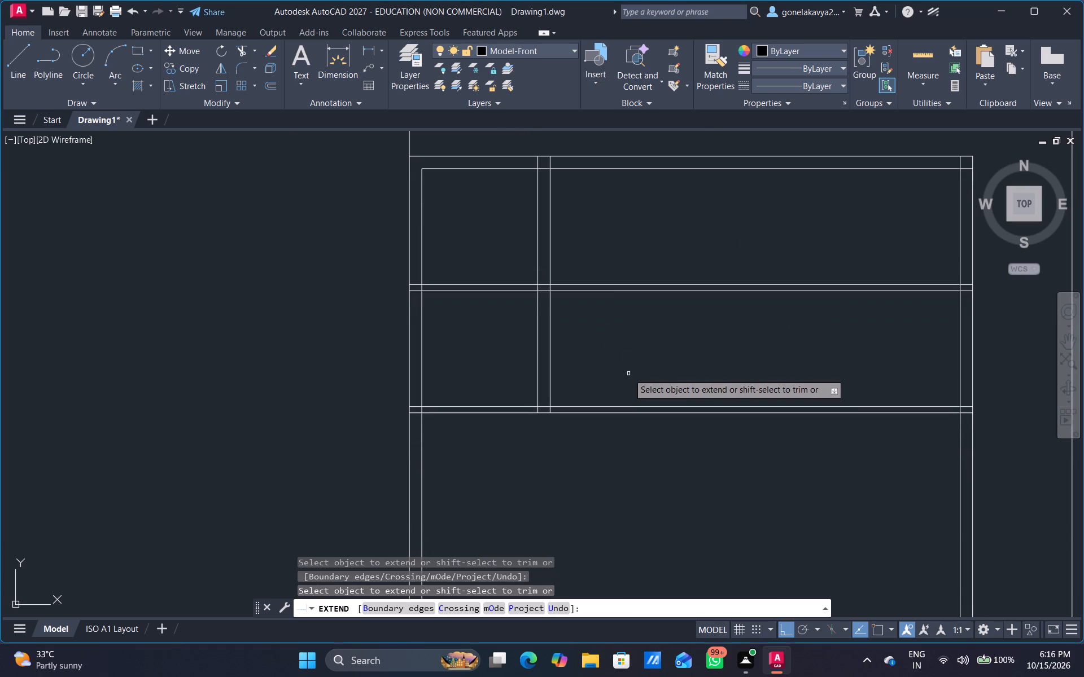
key("Escape")
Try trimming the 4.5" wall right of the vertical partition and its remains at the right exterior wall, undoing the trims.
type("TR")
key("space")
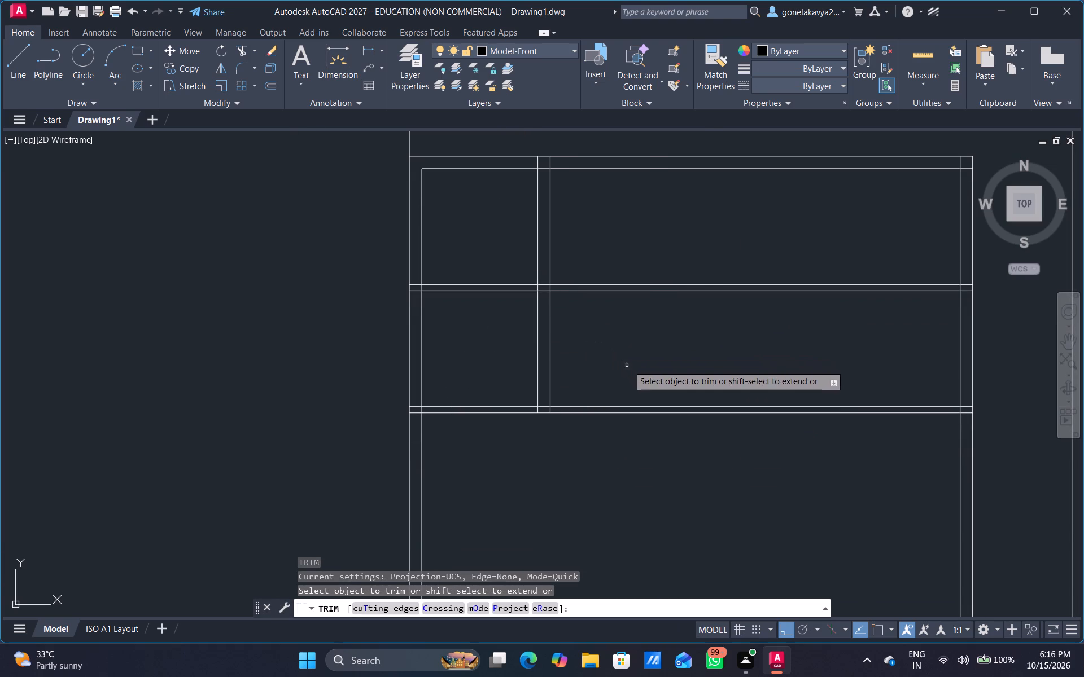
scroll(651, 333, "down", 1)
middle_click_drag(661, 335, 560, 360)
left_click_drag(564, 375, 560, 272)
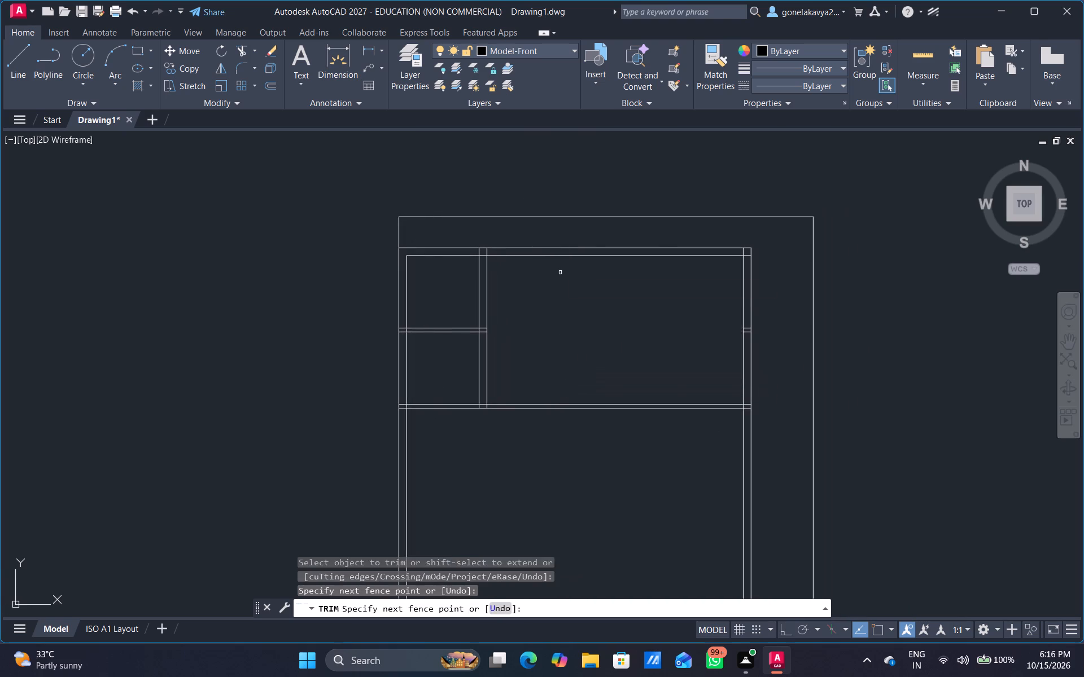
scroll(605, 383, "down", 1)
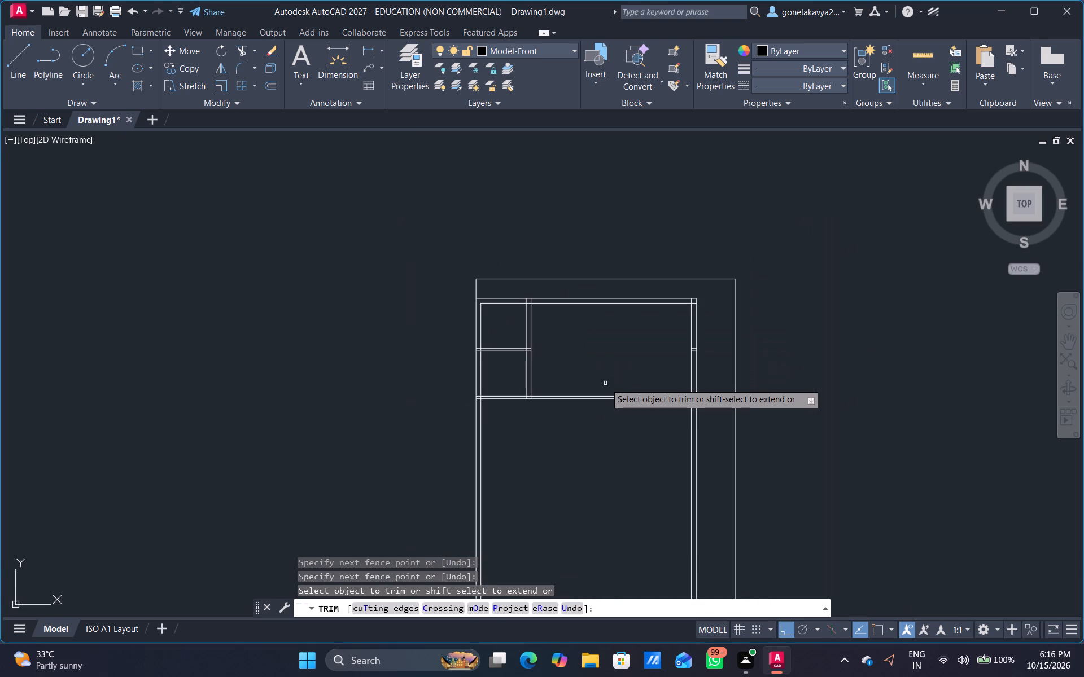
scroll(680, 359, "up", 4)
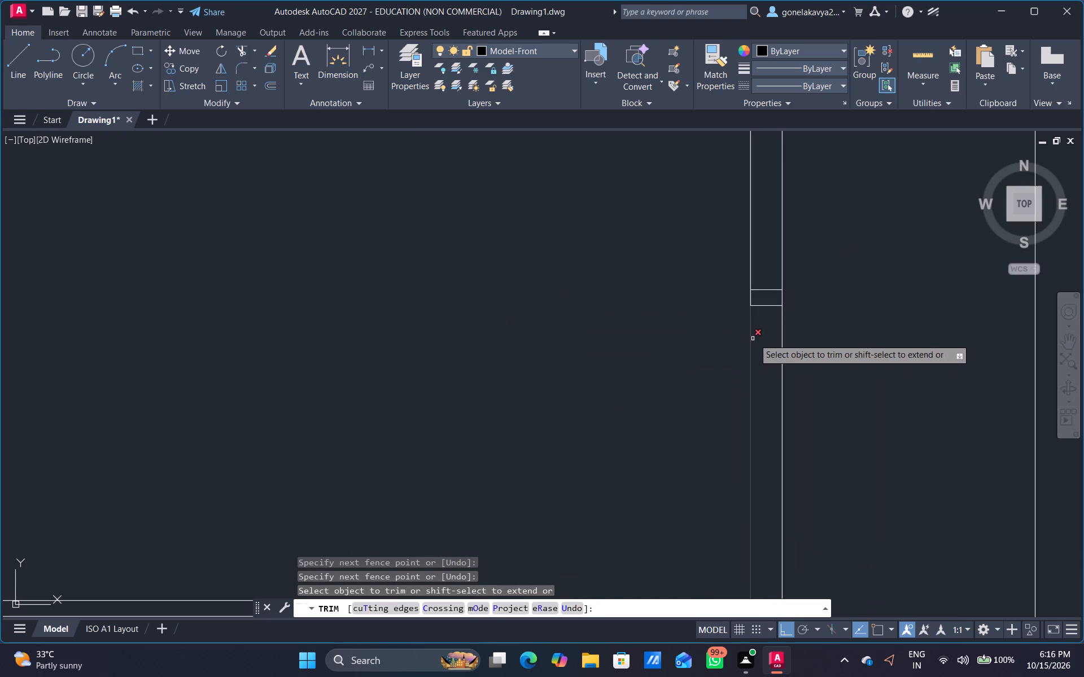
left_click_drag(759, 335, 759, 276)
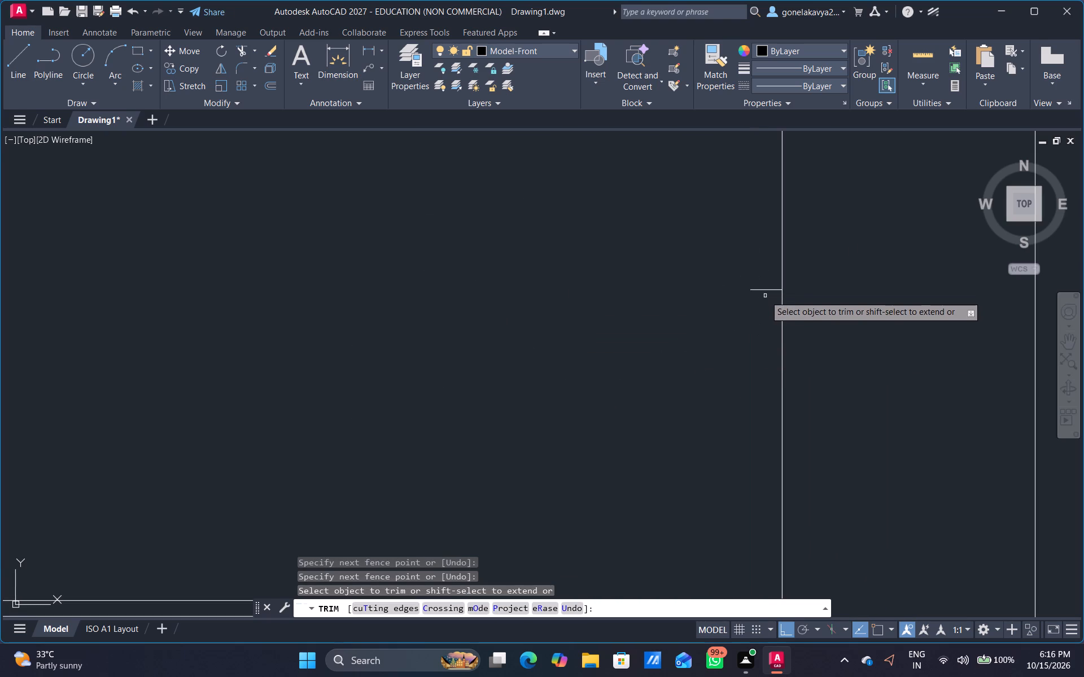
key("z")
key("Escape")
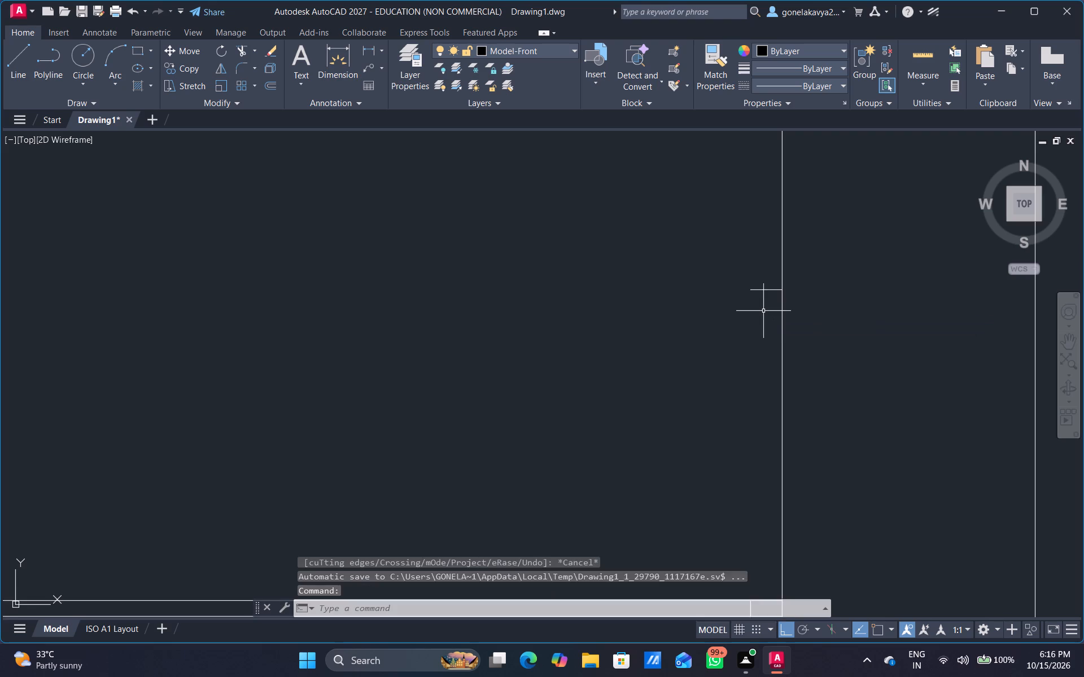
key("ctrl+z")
Trim both lines of the 4.5" wall between the vertical partition and the right exterior wall, including their stubs inside the exterior wall.
scroll(925, 311, "up", 1)
left_click_drag(836, 216, 862, 362)
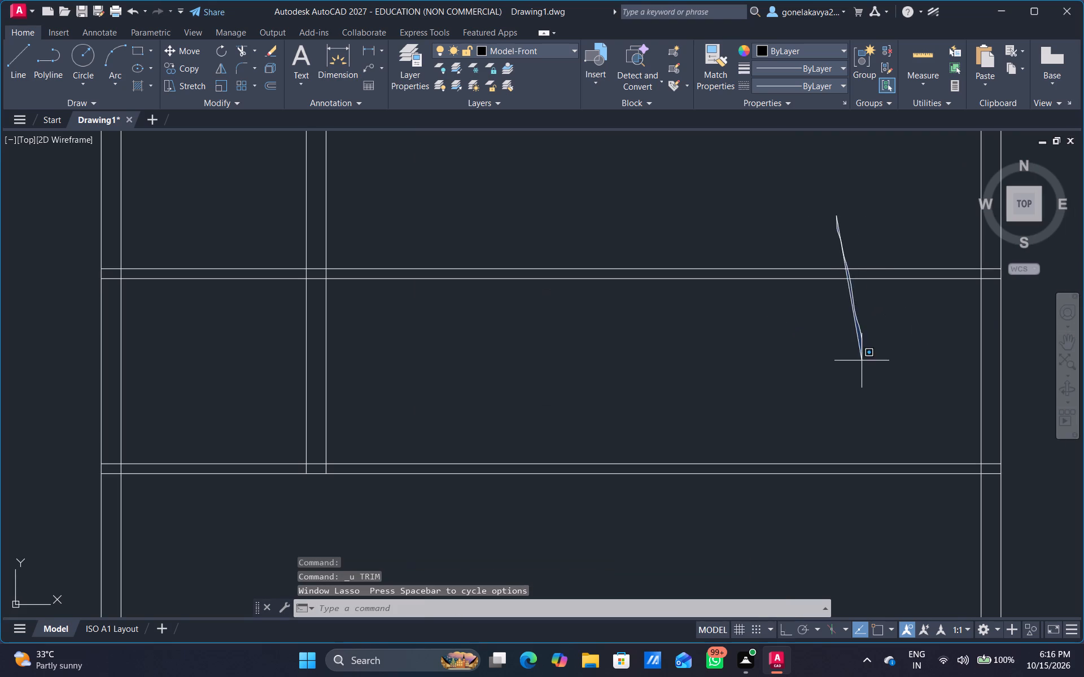
left_click_drag(862, 362, 862, 363)
type("TR")
key("space")
left_click_drag(853, 363, 805, 178)
middle_click_drag(914, 272, 442, 386)
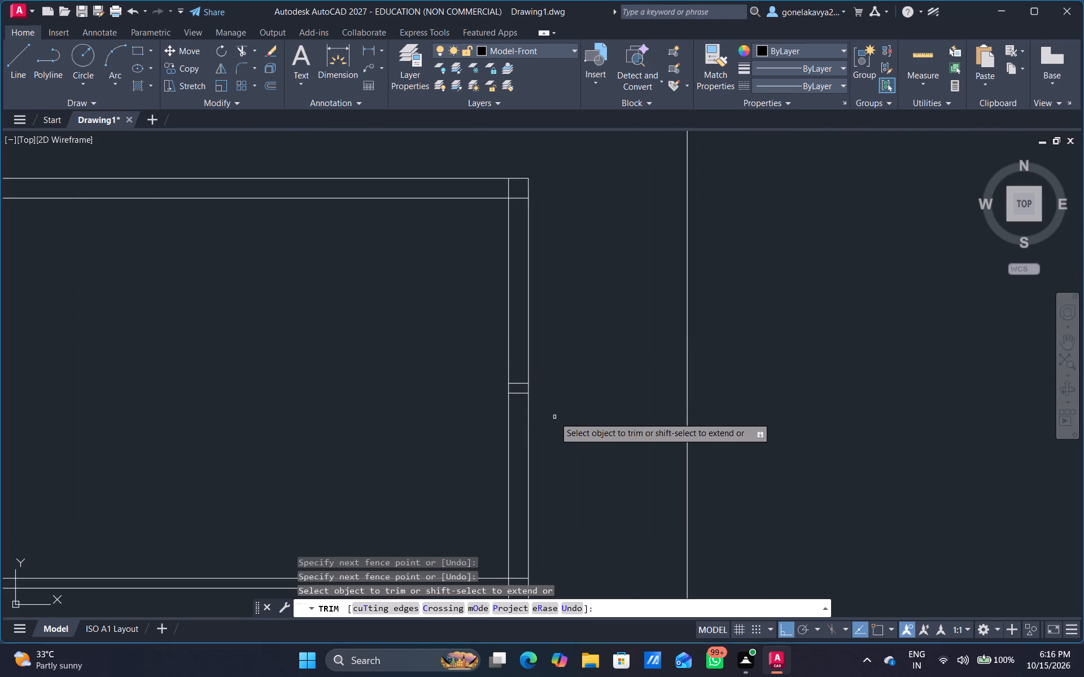
scroll(555, 417, "up", 3)
left_click_drag(420, 381, 411, 266)
scroll(397, 370, "down", 4)
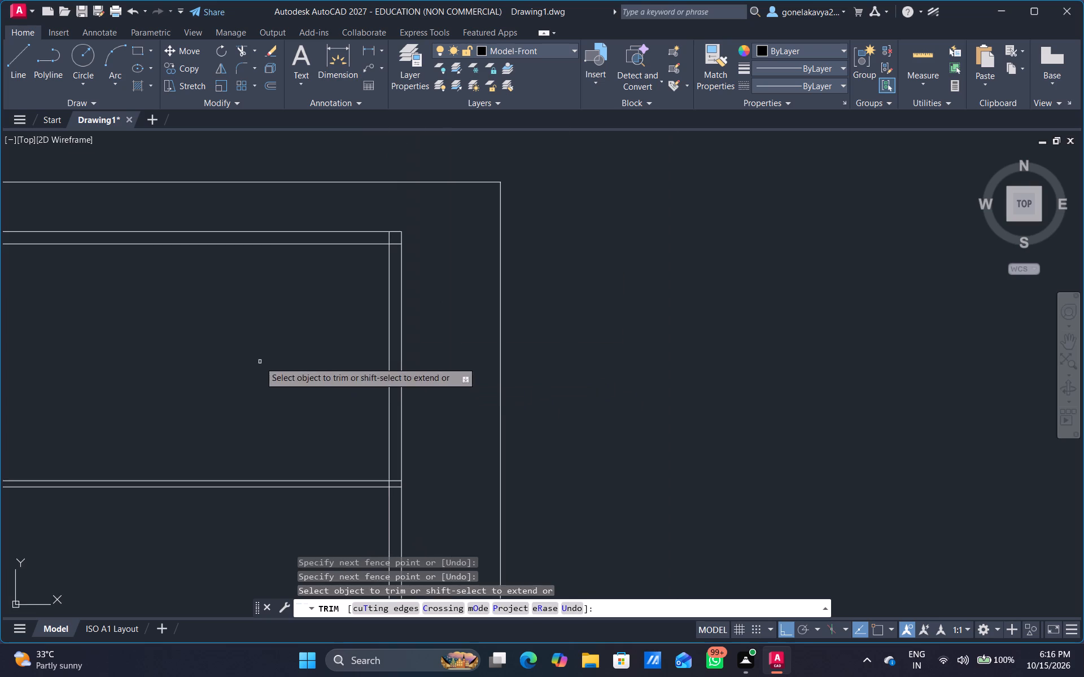
Trim the overlapping inner wall line out of the exterior walls' top-right corner.
middle_click_drag(264, 364, 483, 387)
scroll(641, 228, "up", 3)
left_click_drag(491, 358, 524, 360)
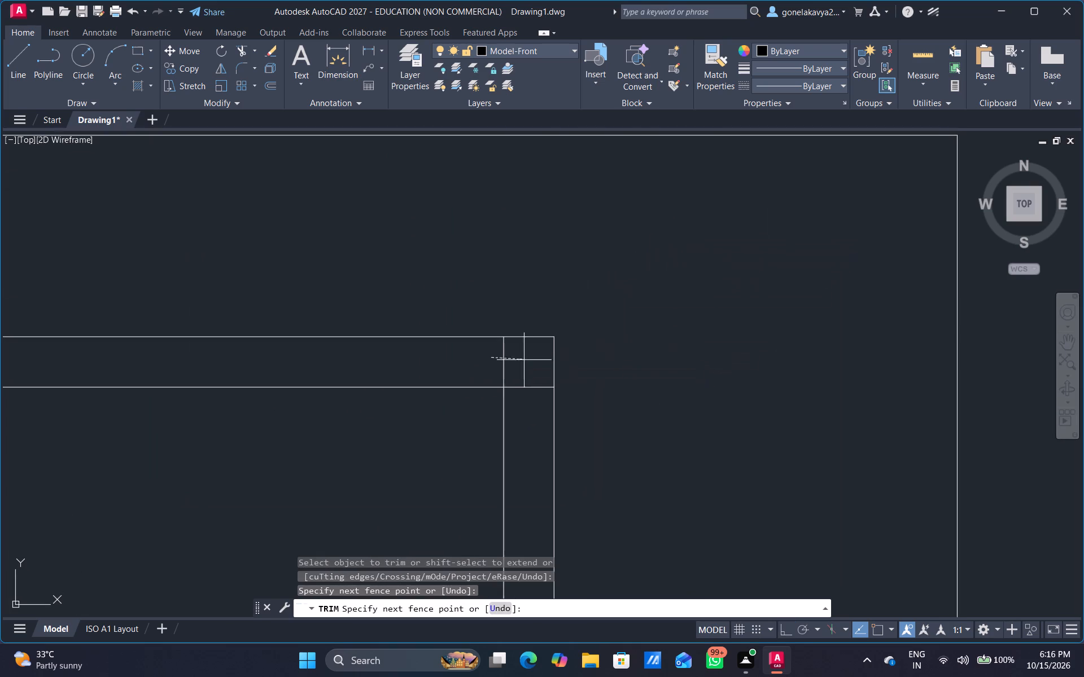
left_click_drag(524, 360, 549, 427)
Open the partition's junction with the top exterior wall by trimming its two lines inside that wall and the inner wall line between them.
scroll(234, 433, "down", 3)
middle_click_drag(154, 455, 648, 449)
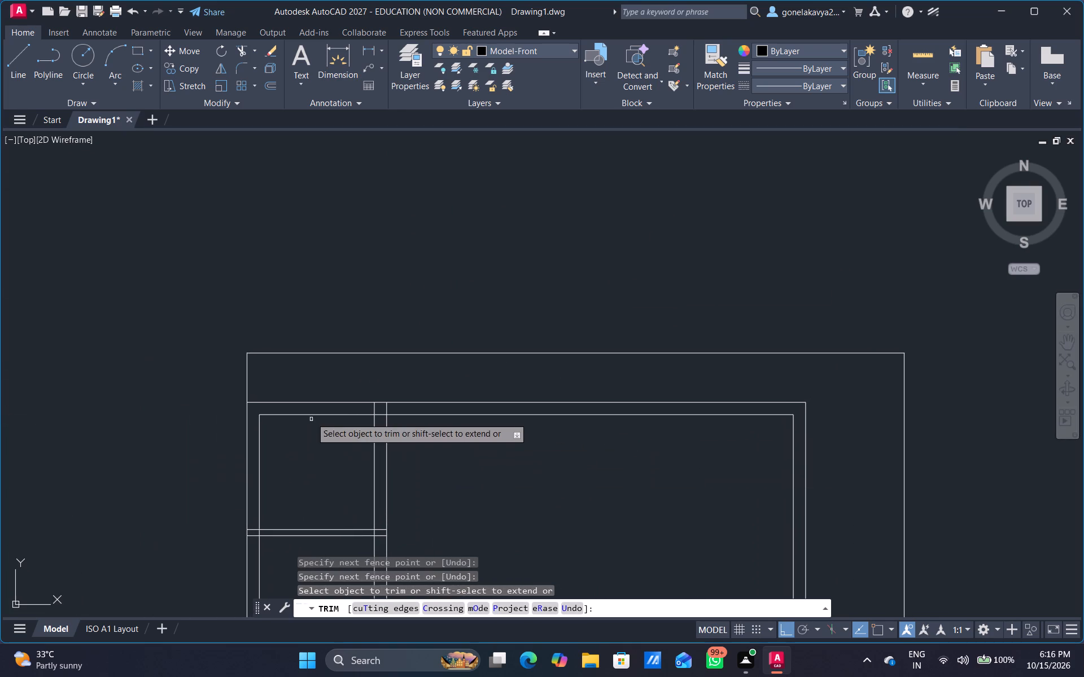
scroll(321, 404, "up", 2)
left_click_drag(406, 419, 526, 415)
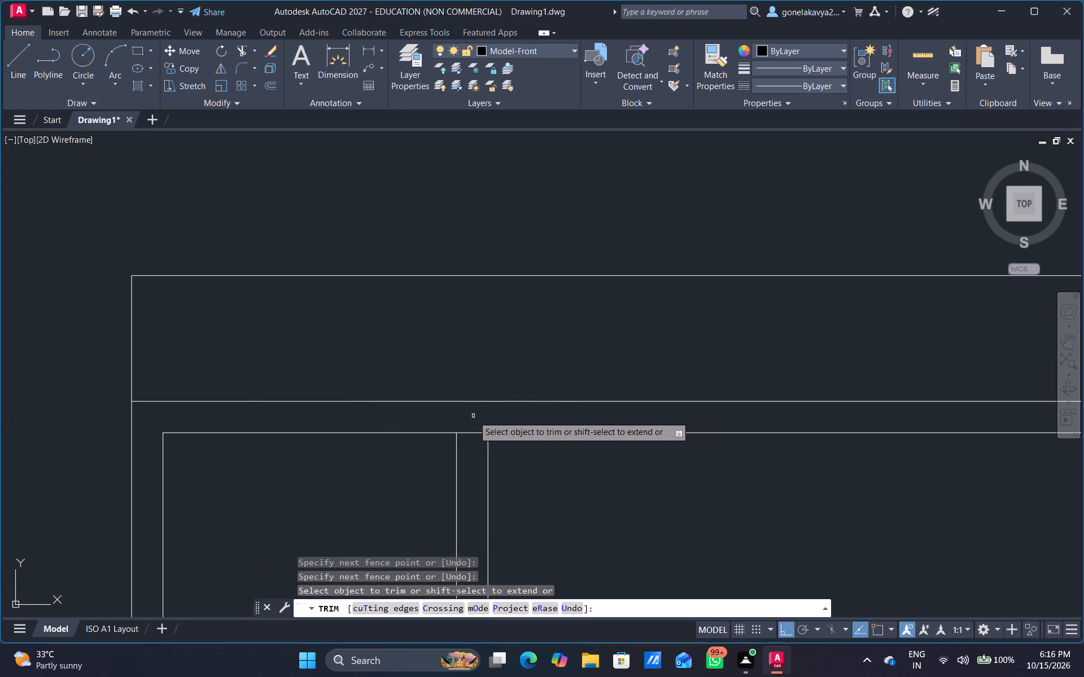
left_click_drag(473, 419, 465, 454)
Trim the crossing lines at the 4.5" wall's junction with the partition, clearing the upper wall line and the partition's left line.
scroll(705, 436, "down", 2)
middle_click_drag(719, 515, 605, 353)
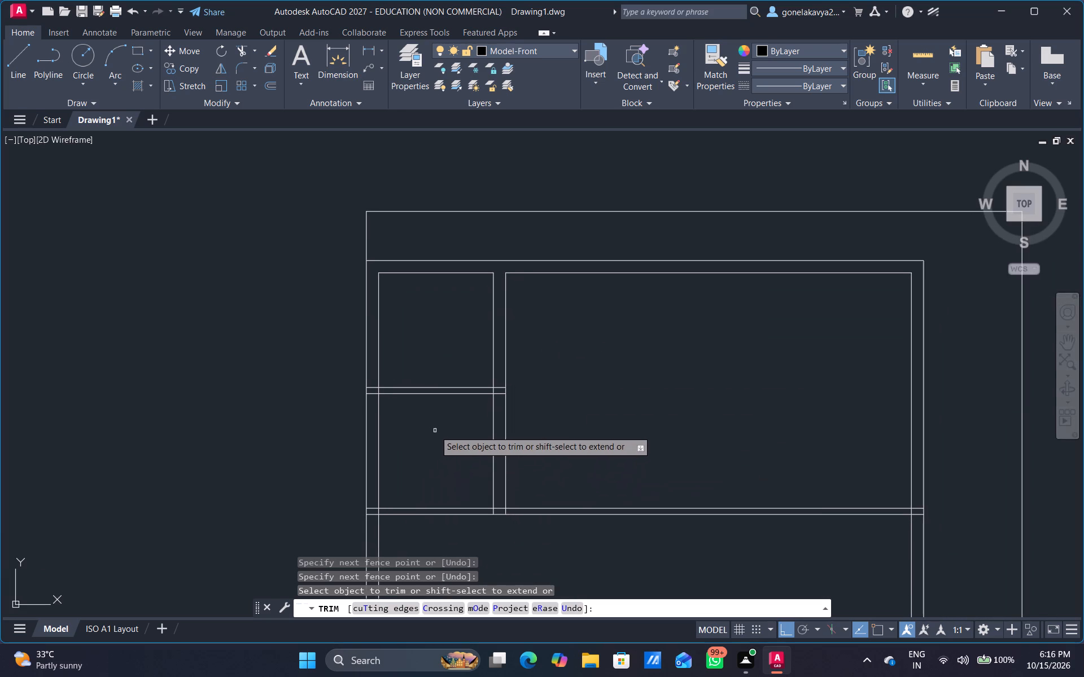
scroll(439, 422, "up", 2)
middle_click_drag(457, 423, 454, 504)
scroll(497, 452, "up", 3)
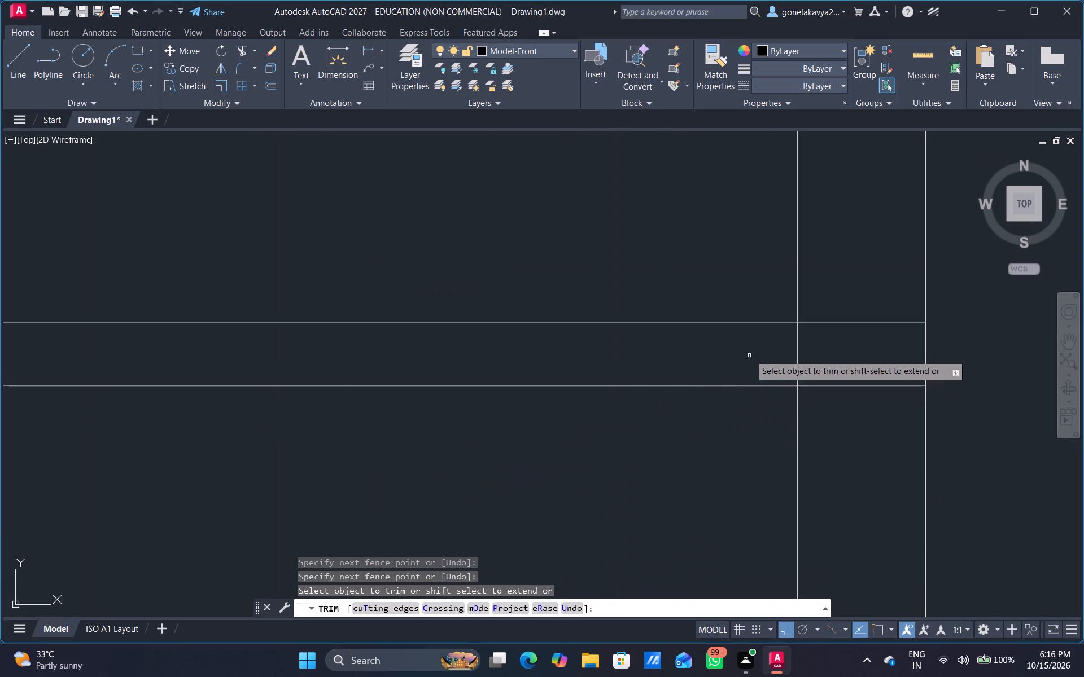
left_click_drag(736, 360, 851, 297)
Trim the crossing lines where the 4.5" wall between the two rooms meets the left exterior wall.
scroll(700, 441, "down", 4)
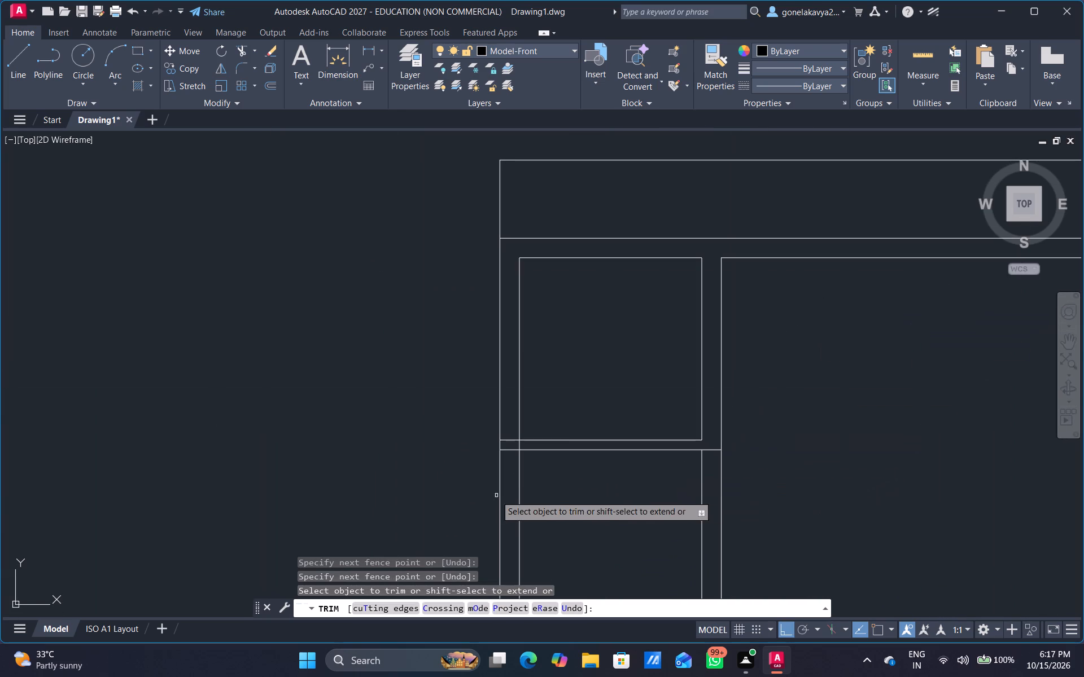
scroll(509, 450, "up", 4)
left_click_drag(514, 370, 514, 496)
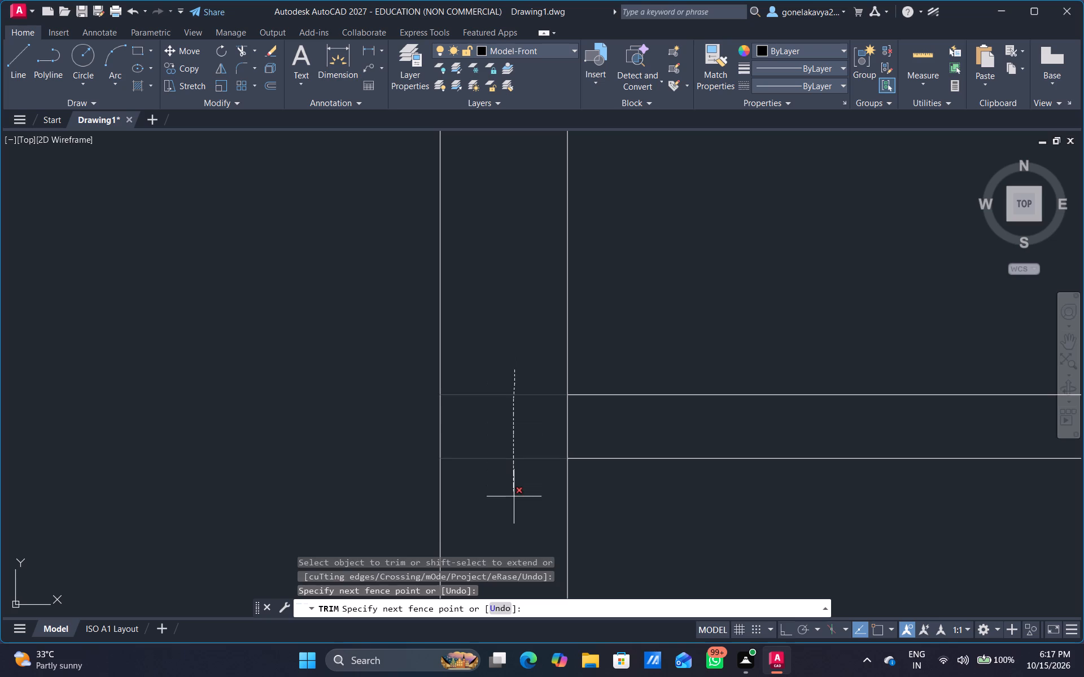
left_click_drag(534, 439, 640, 439)
Trim the partition's two lines out of the lower room's bottom wall and clear that wall's upper line between them.
scroll(640, 439, "down", 4)
middle_click_drag(715, 494, 626, 333)
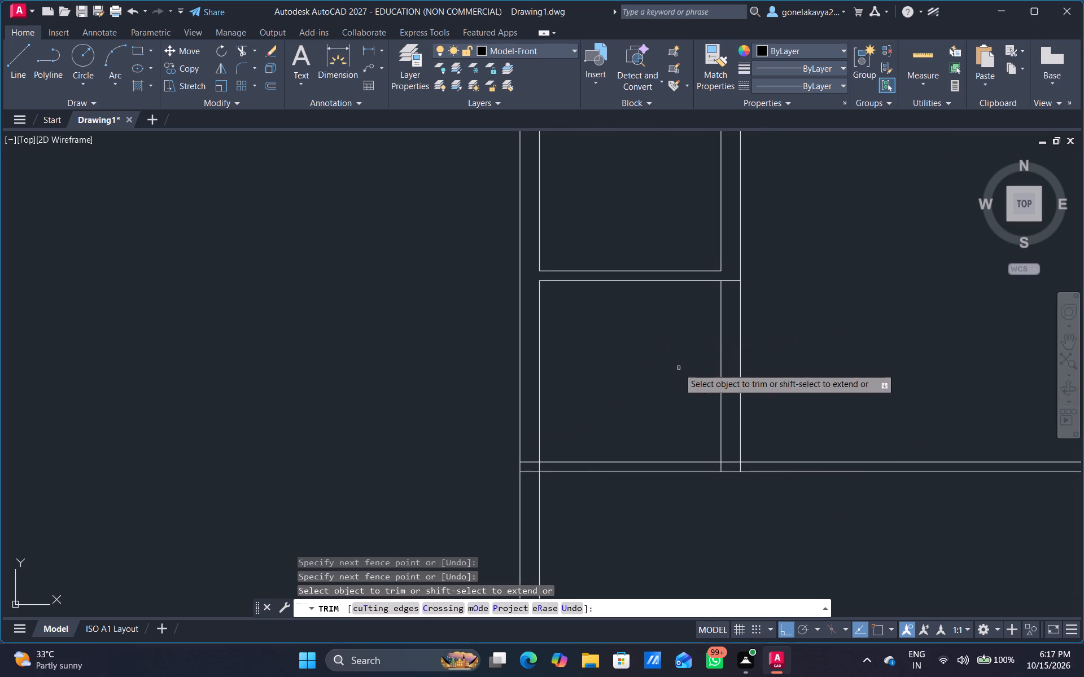
scroll(679, 368, "down", 1)
middle_click_drag(679, 368, 668, 310)
scroll(667, 376, "up", 3)
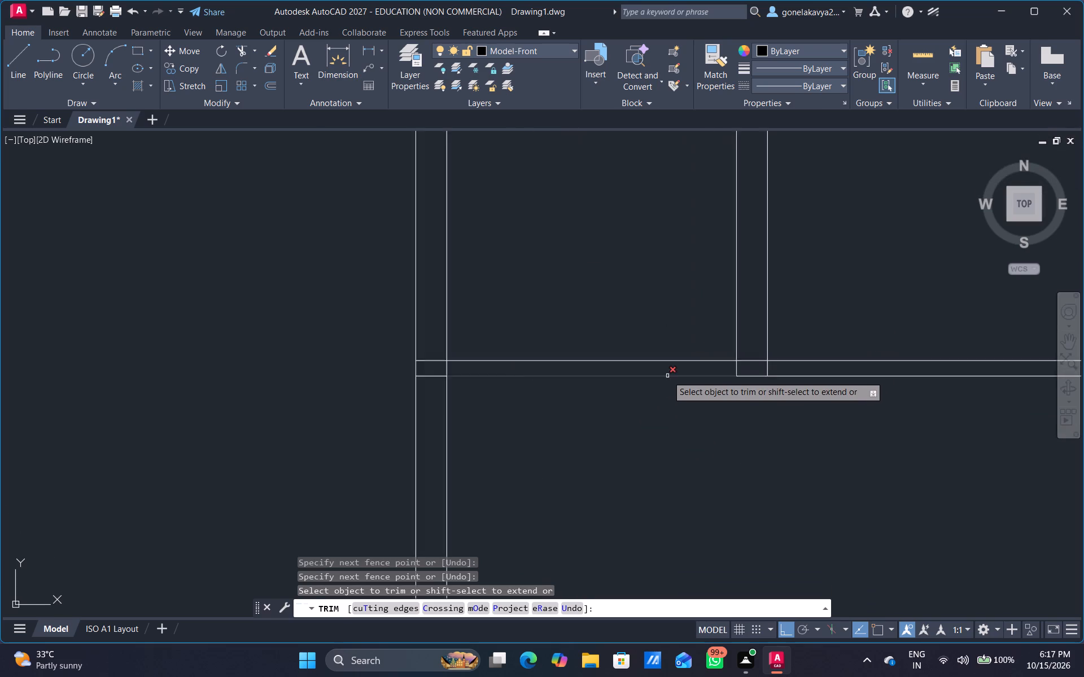
left_click_drag(744, 368, 799, 328)
left_click_drag(808, 367, 809, 367)
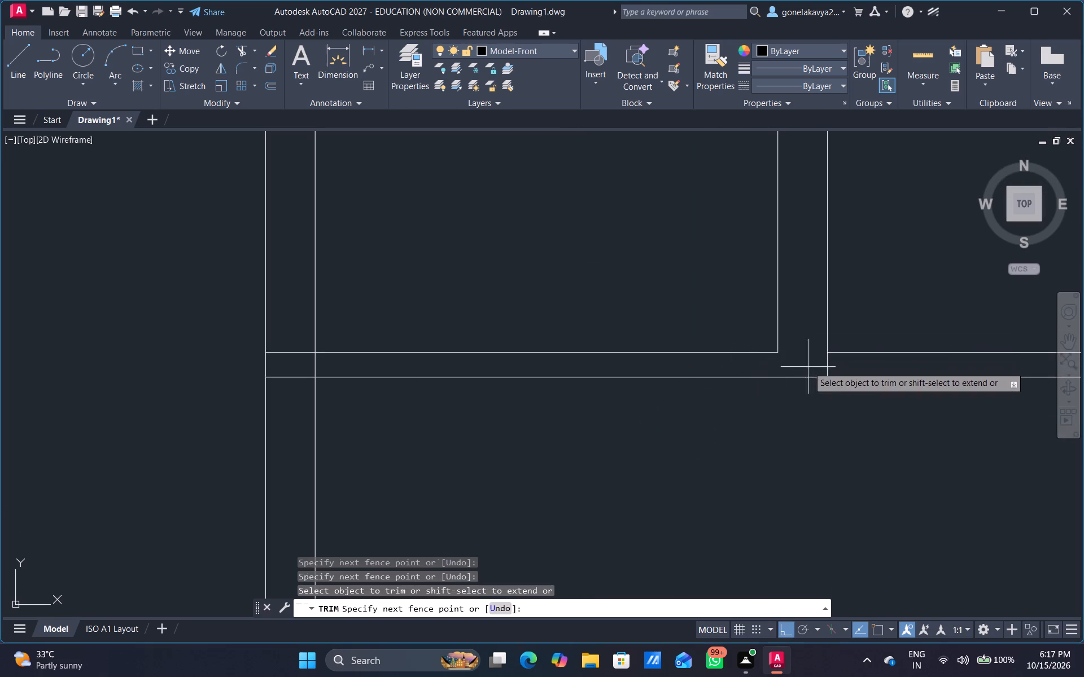
left_click_drag(809, 367, 845, 356)
Trim the crossing lines where the lower room's bottom wall meets the left exterior wall, clearing both wall lines and the inner line between them.
left_click_drag(297, 331, 327, 368)
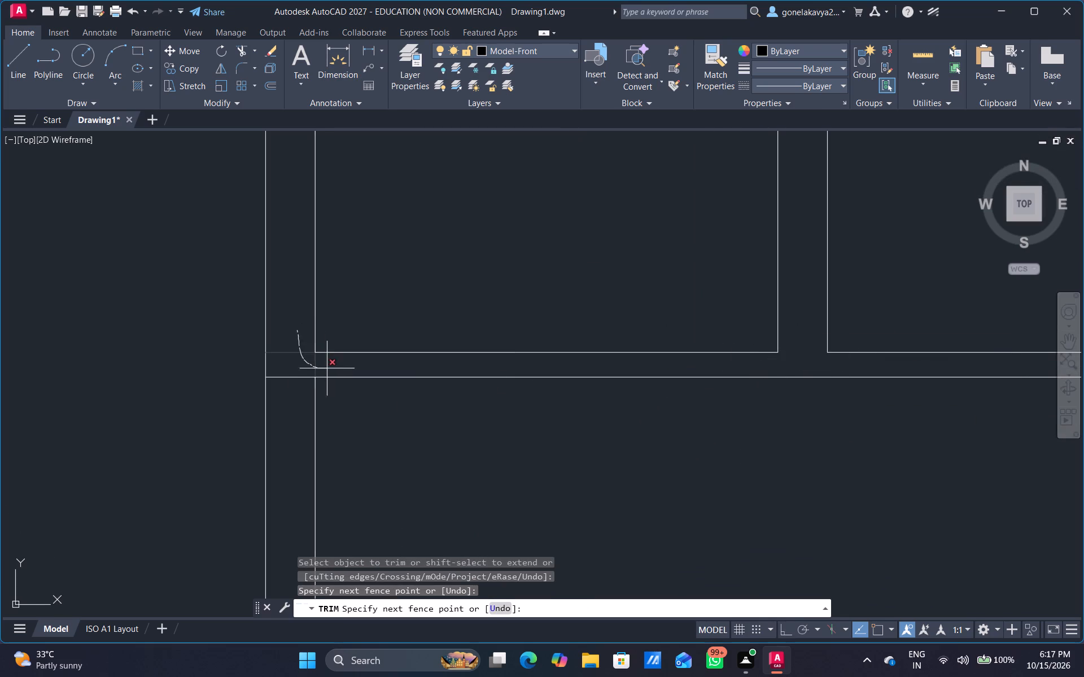
left_click_drag(327, 368, 331, 368)
scroll(430, 389, "down", 2)
scroll(368, 398, "up", 2)
left_click_drag(374, 394, 380, 370)
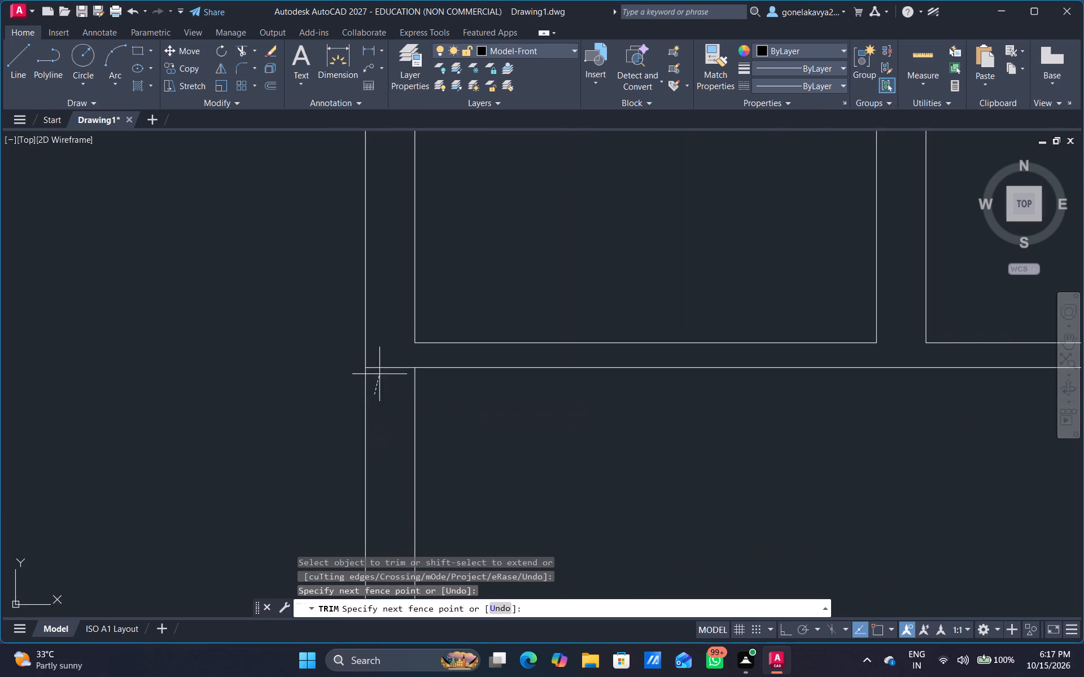
left_click_drag(380, 370, 381, 346)
scroll(669, 456, "down", 2)
middle_click_drag(680, 472, 394, 359)
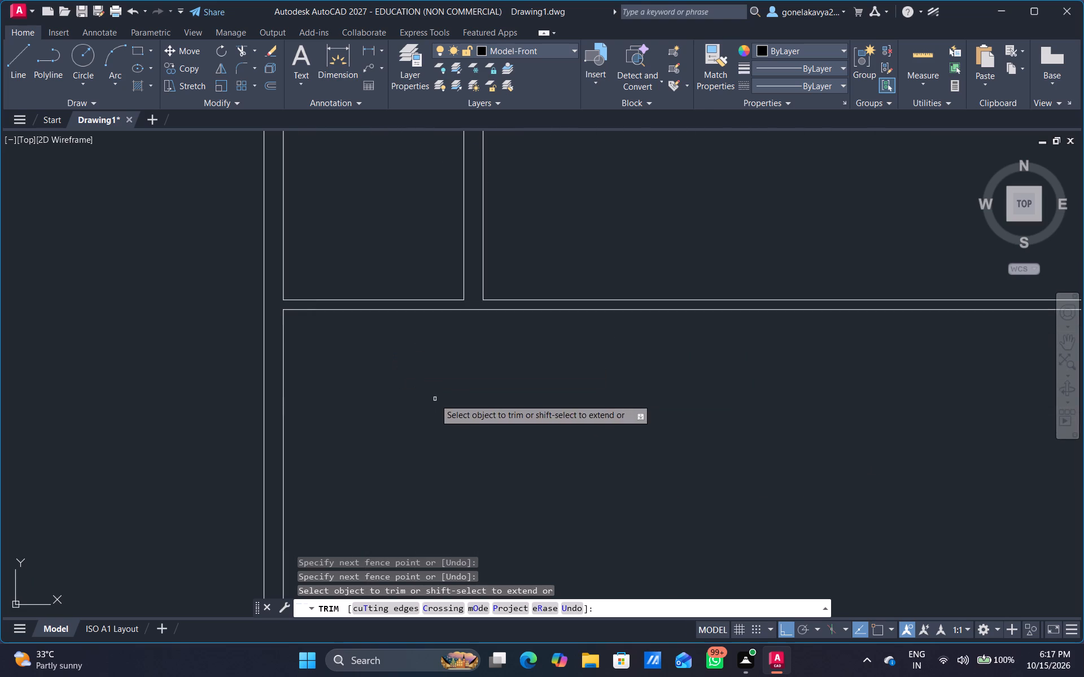
key("Escape")
Offset the large room's upper inner wall line 14'0" downward.
key("o")
key("Return")
scroll(455, 408, "down", 3)
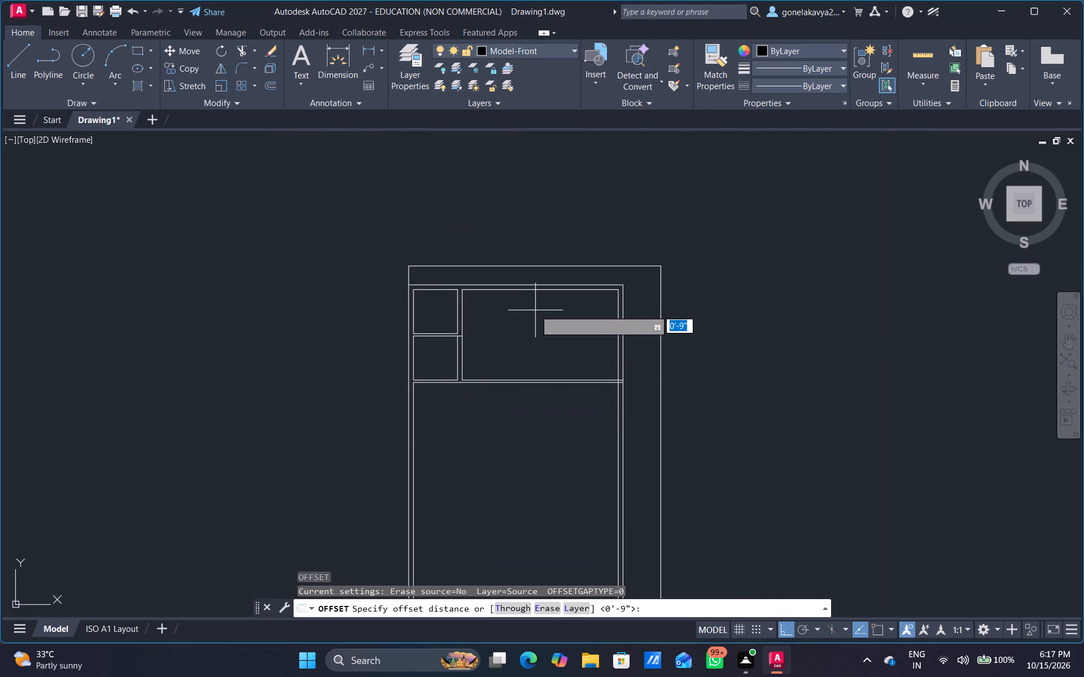
middle_click_drag(540, 314, 547, 342)
scroll(506, 370, "up", 2)
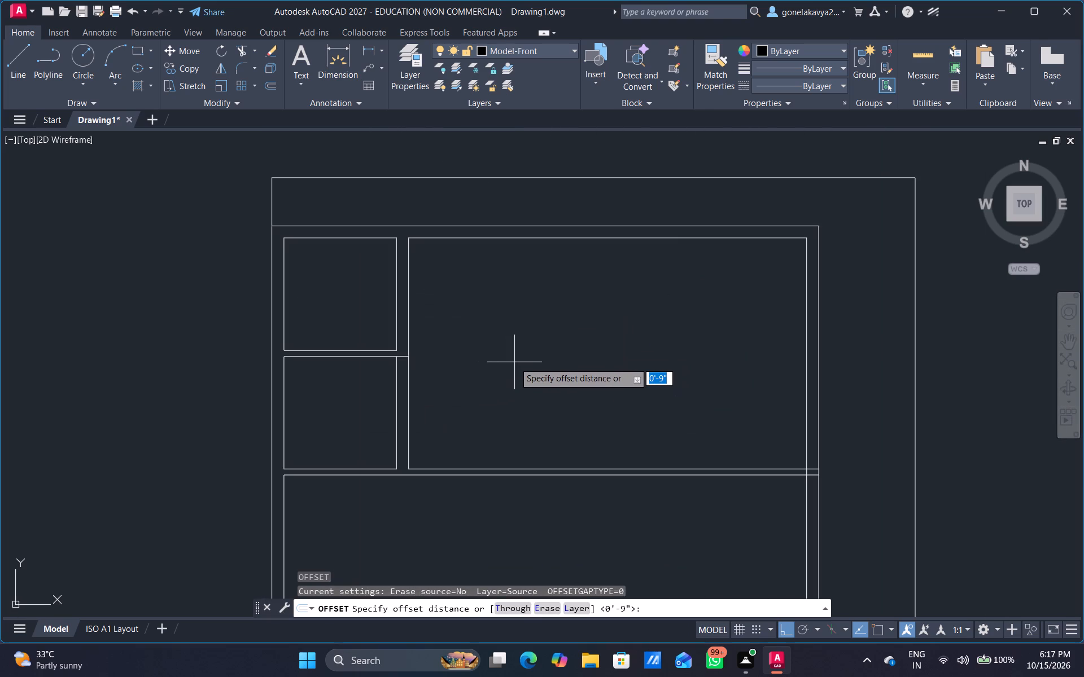
type("14'")
type("0\"")
key("Return")
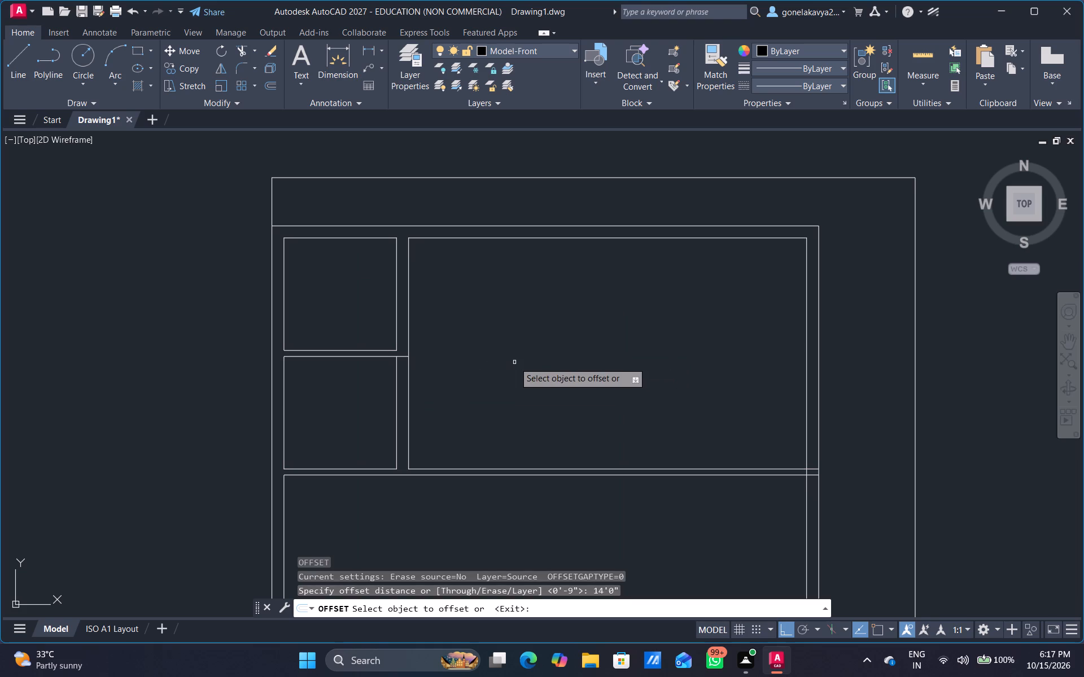
left_click(670, 236)
left_click(670, 329)
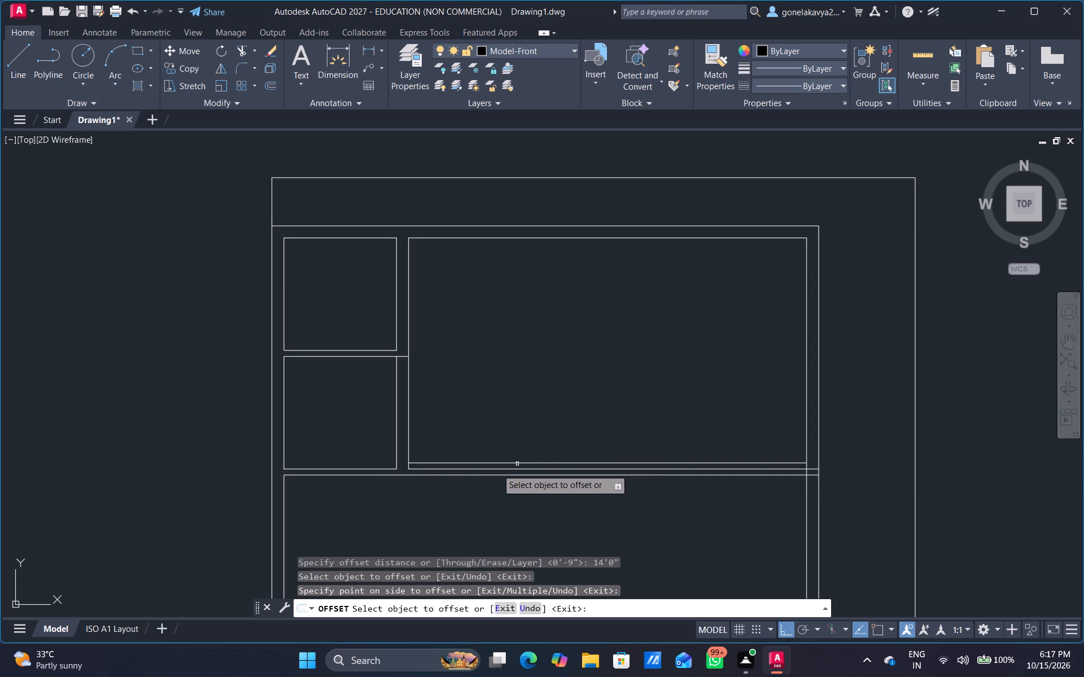
Offset the lower-left room's bottom line 4.5" upward into the room.
left_click(365, 468)
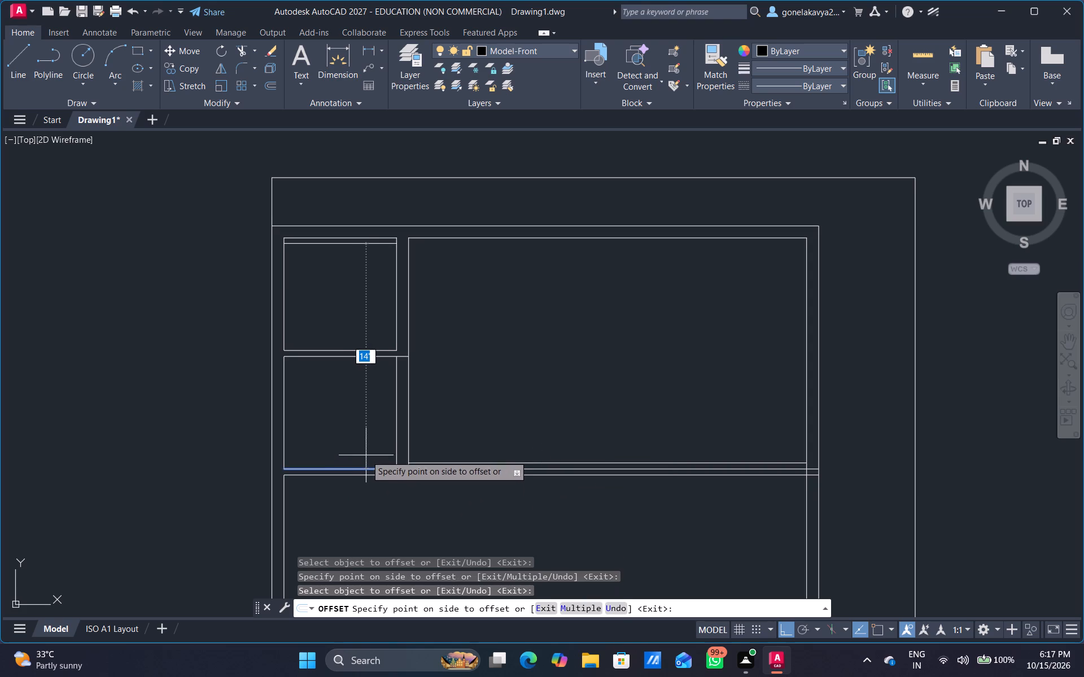
key("4")
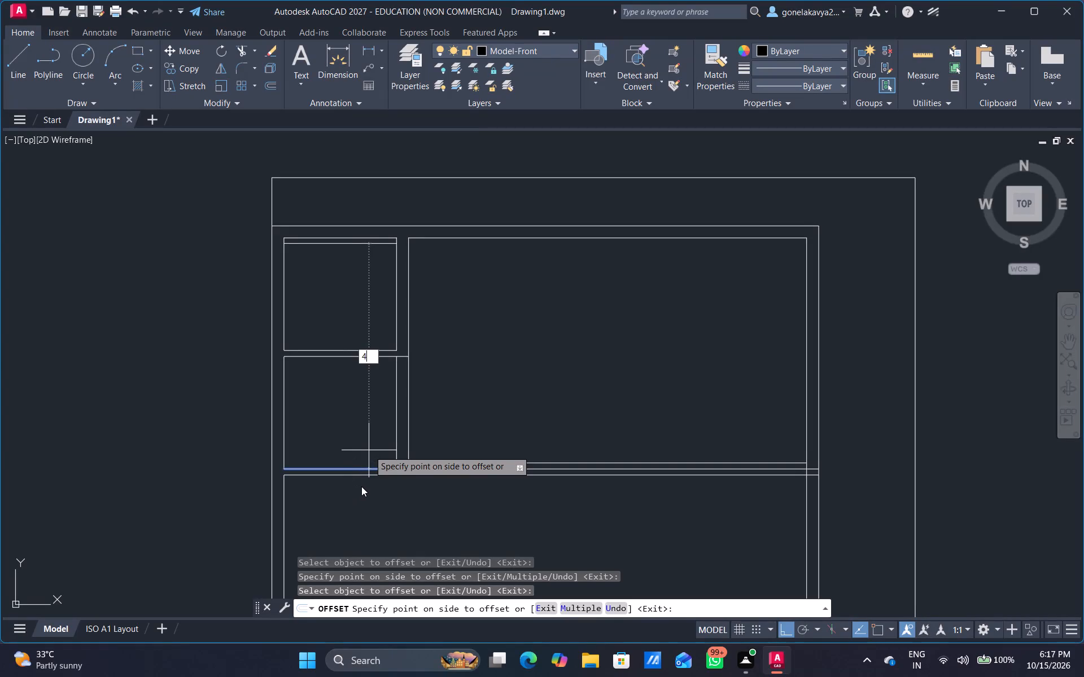
type(".5\"")
key("Return")
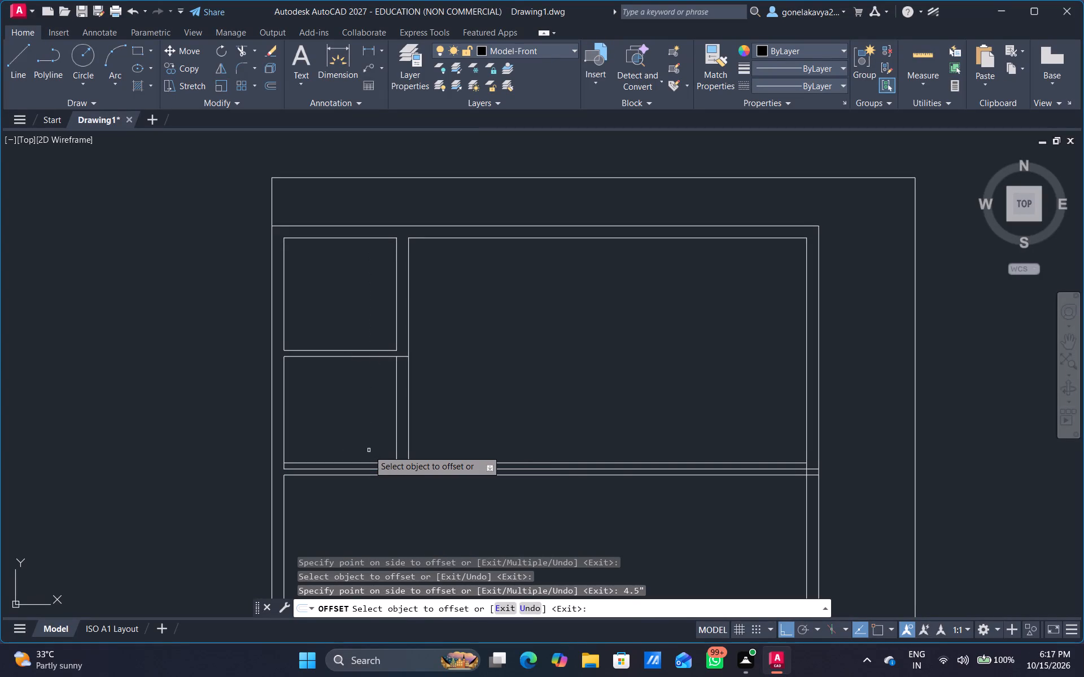
Form a 4.5" partition in the large room by offsetting the existing partition's right line 14' to the right and that copy another 4.5".
scroll(441, 454, "up", 2)
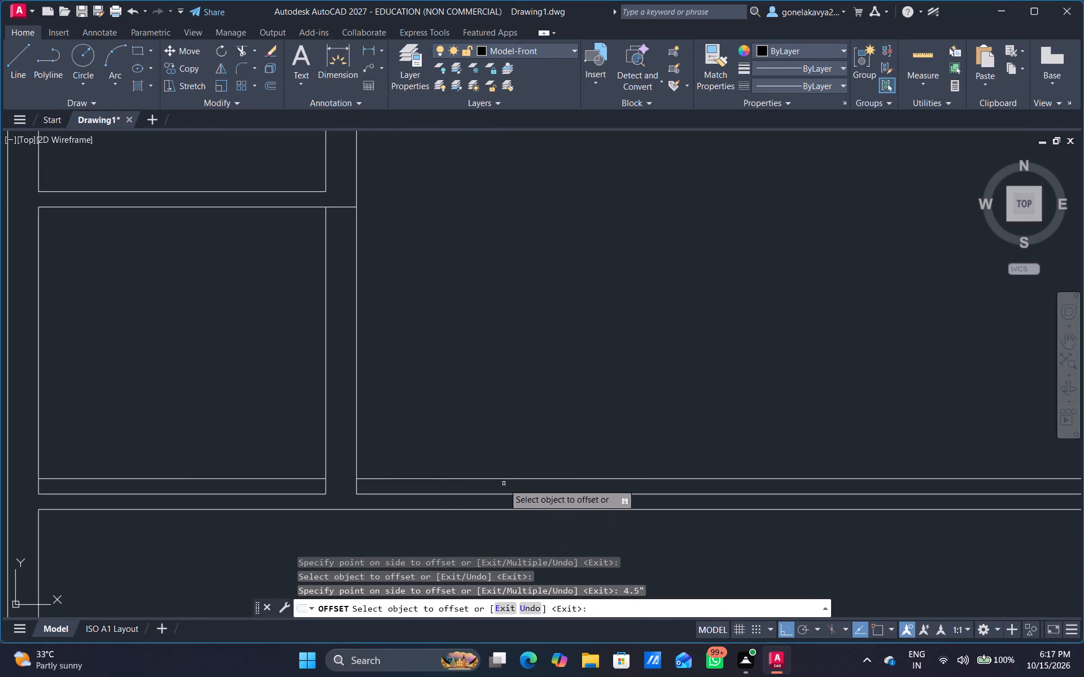
scroll(542, 459, "down", 2)
left_click_drag(469, 403, 478, 403)
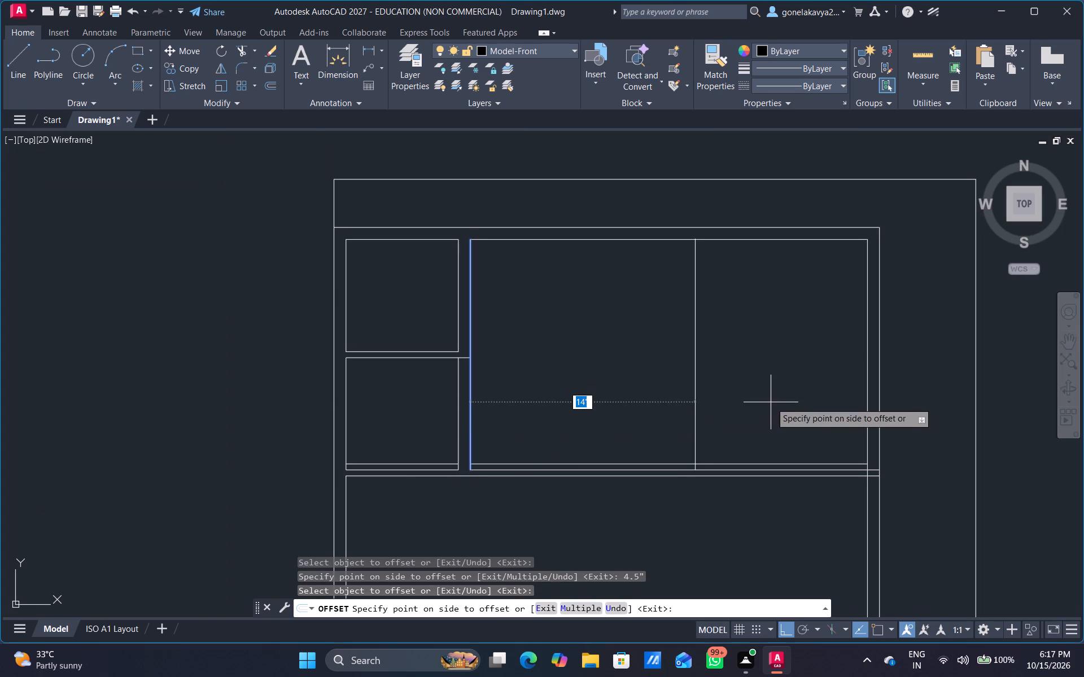
left_click_drag(775, 403, 782, 406)
left_click(693, 427)
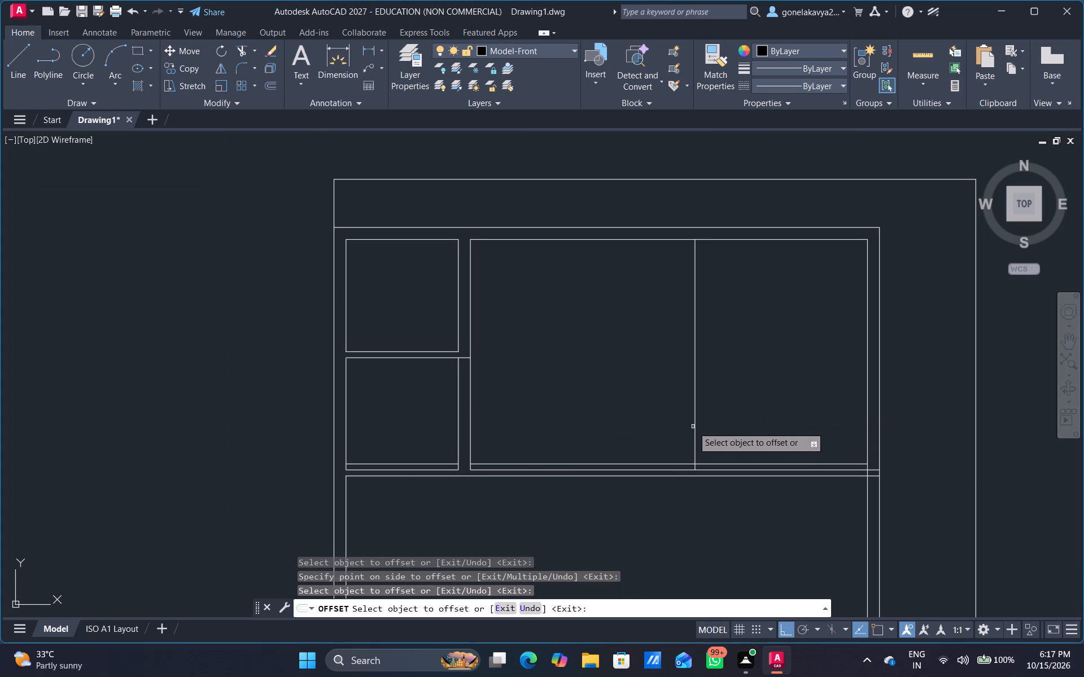
left_click_drag(698, 426, 715, 424)
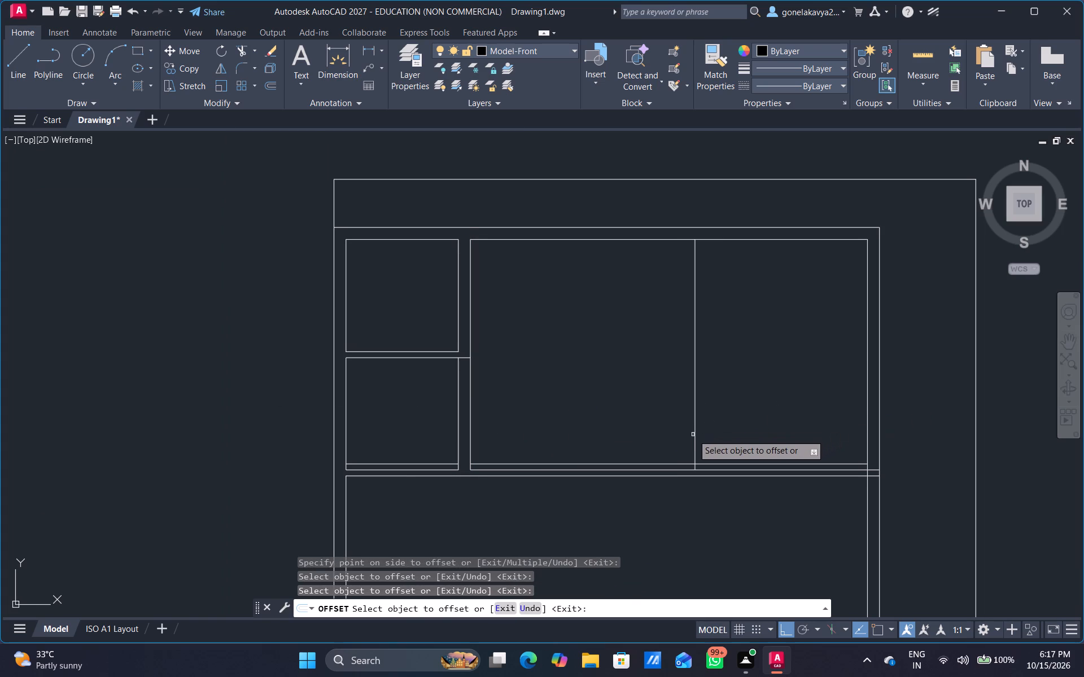
left_click(693, 434)
left_click_drag(698, 432, 684, 440)
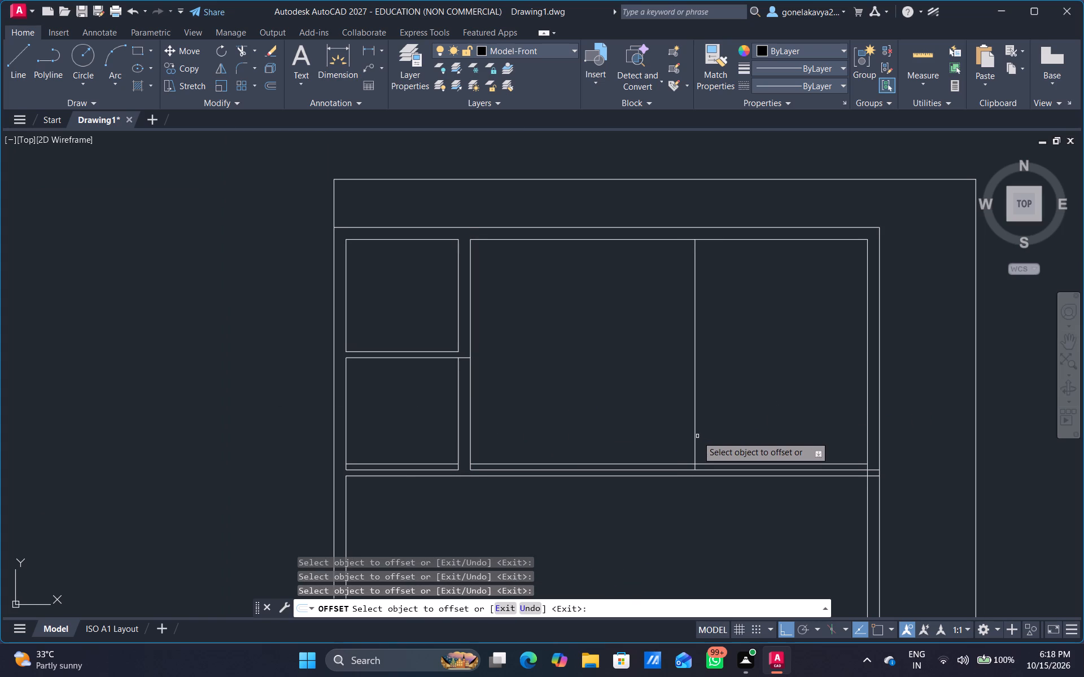
left_click(696, 440)
type("4.5\"")
key("Return")
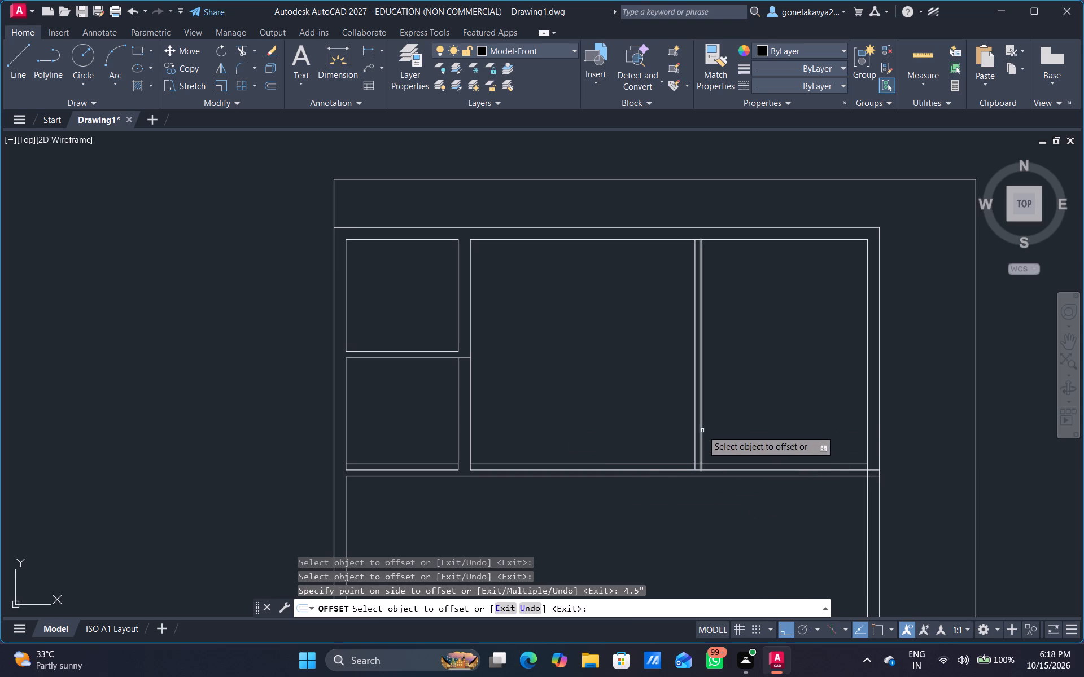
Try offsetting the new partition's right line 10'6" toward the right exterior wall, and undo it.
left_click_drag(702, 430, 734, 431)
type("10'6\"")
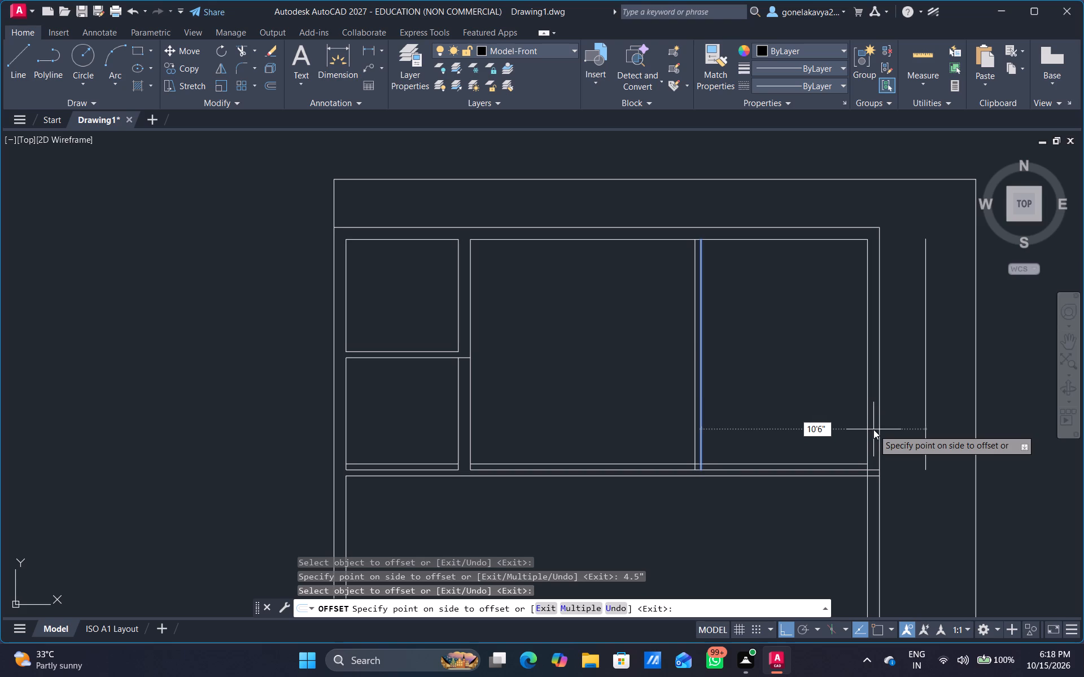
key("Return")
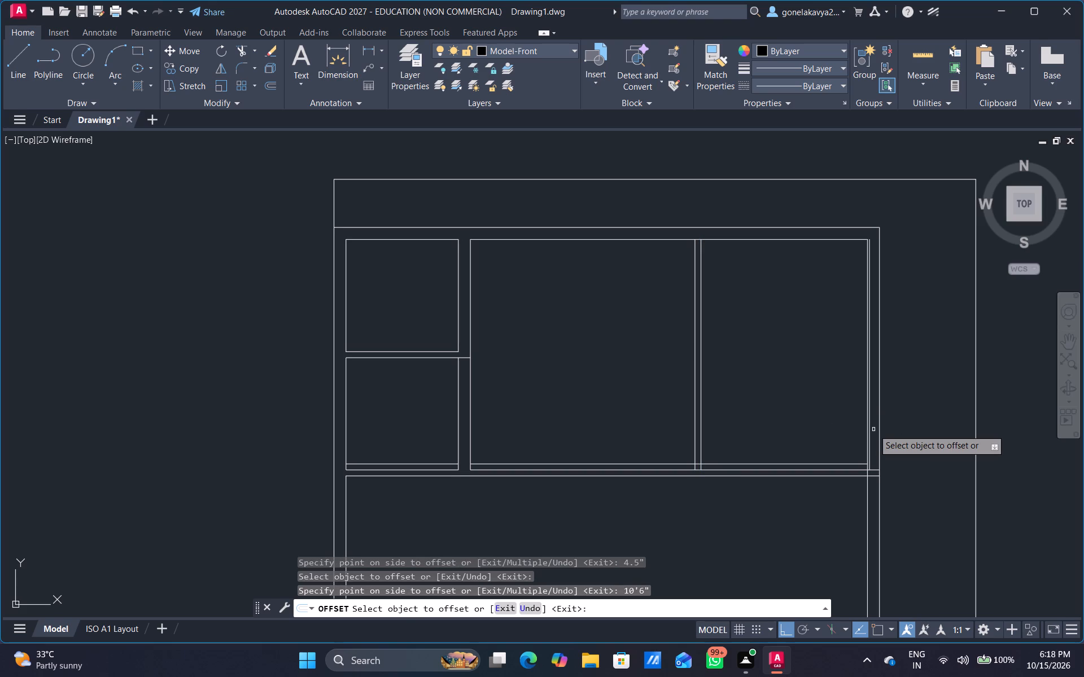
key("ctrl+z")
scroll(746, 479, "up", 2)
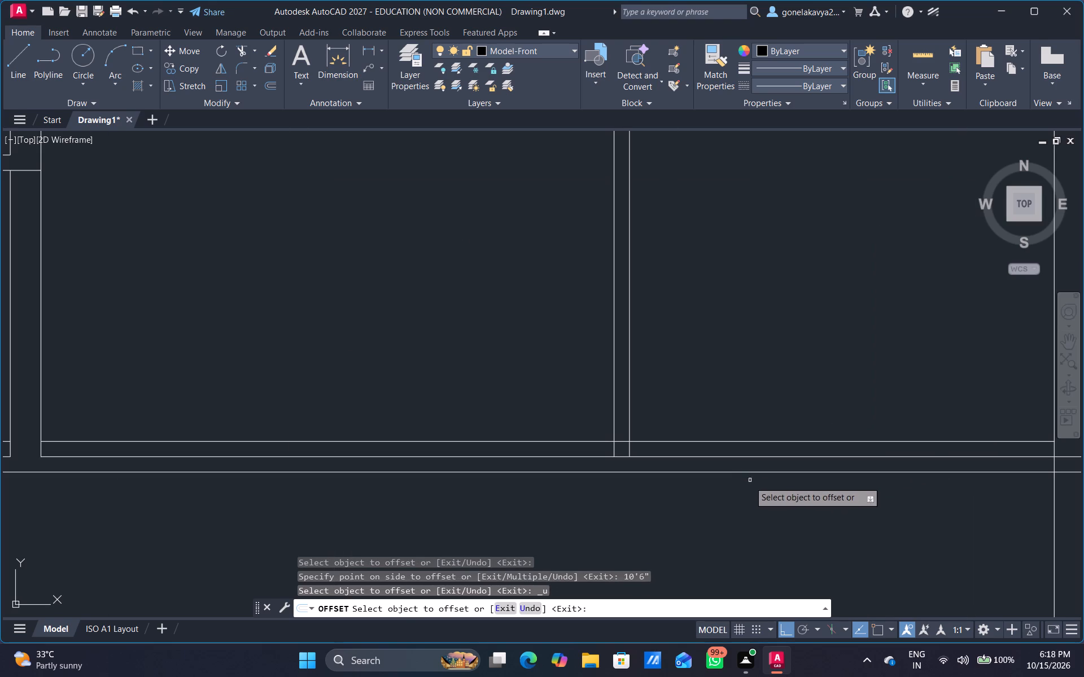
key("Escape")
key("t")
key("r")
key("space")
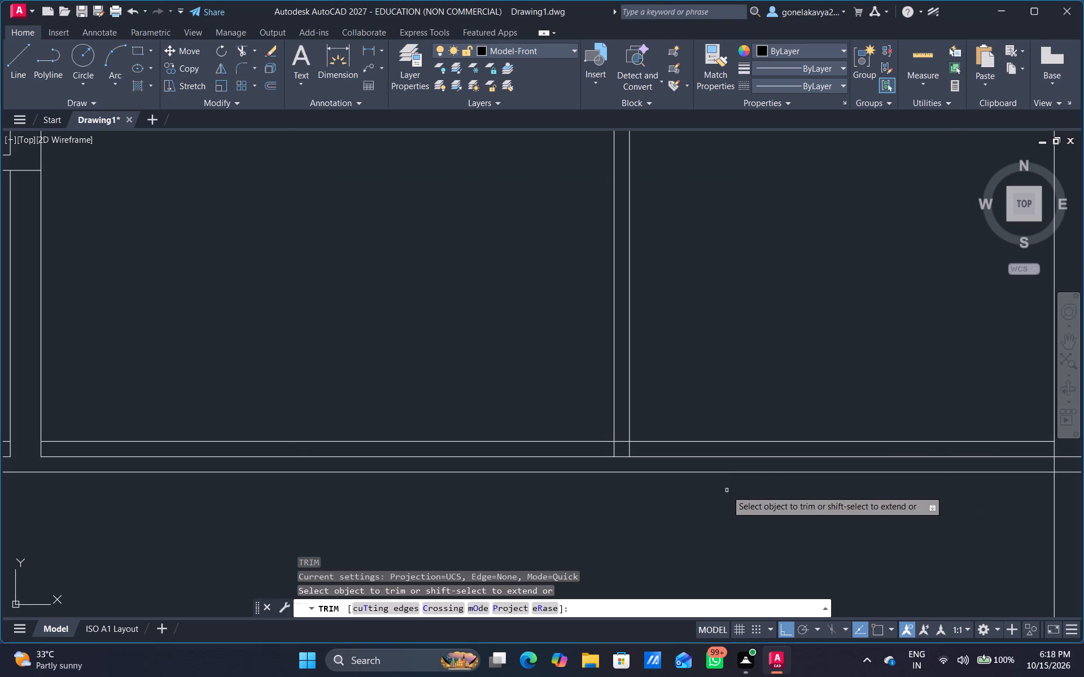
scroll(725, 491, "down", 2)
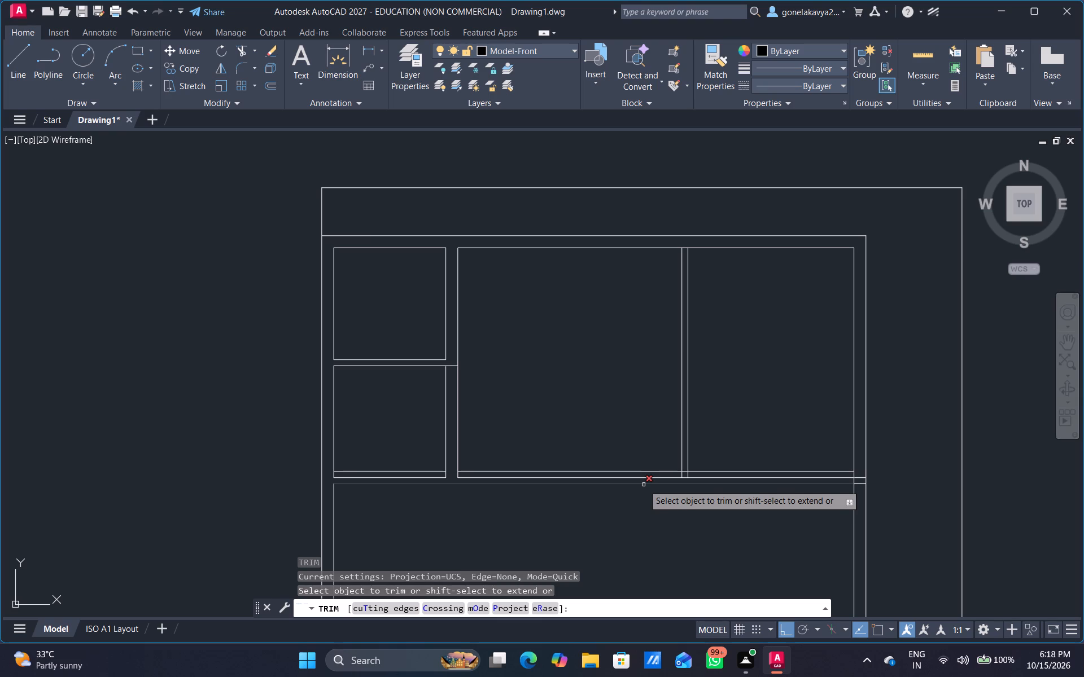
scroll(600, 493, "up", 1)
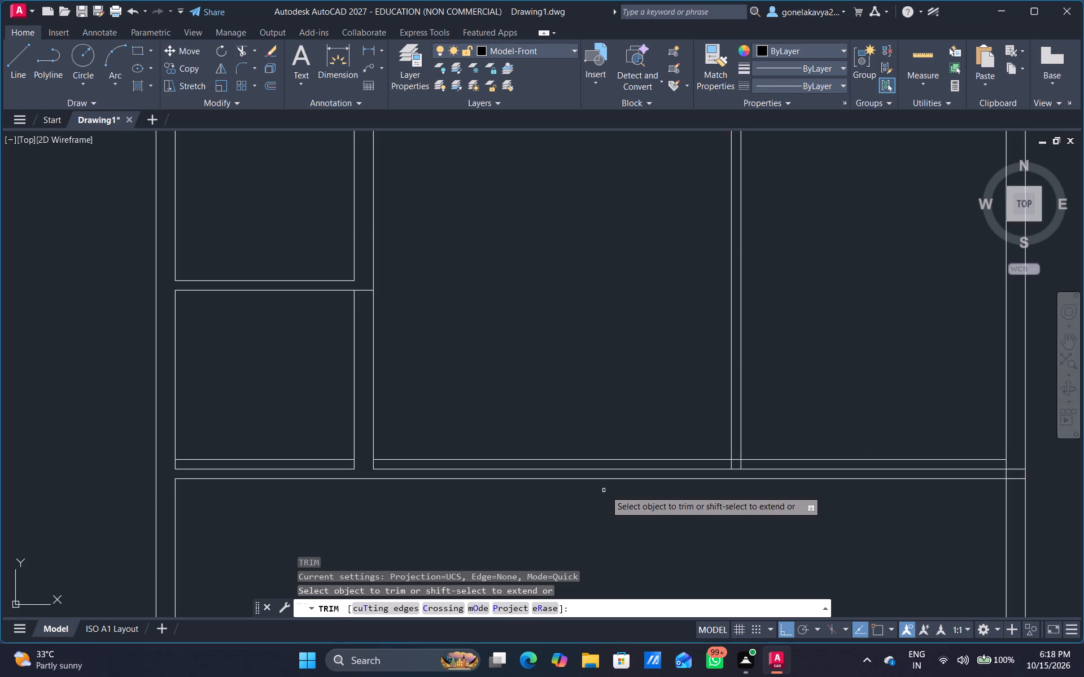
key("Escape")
Extend the large room's lower wall line and the lower-left room's offset line across the 9" partition so both run continuously.
key("e")
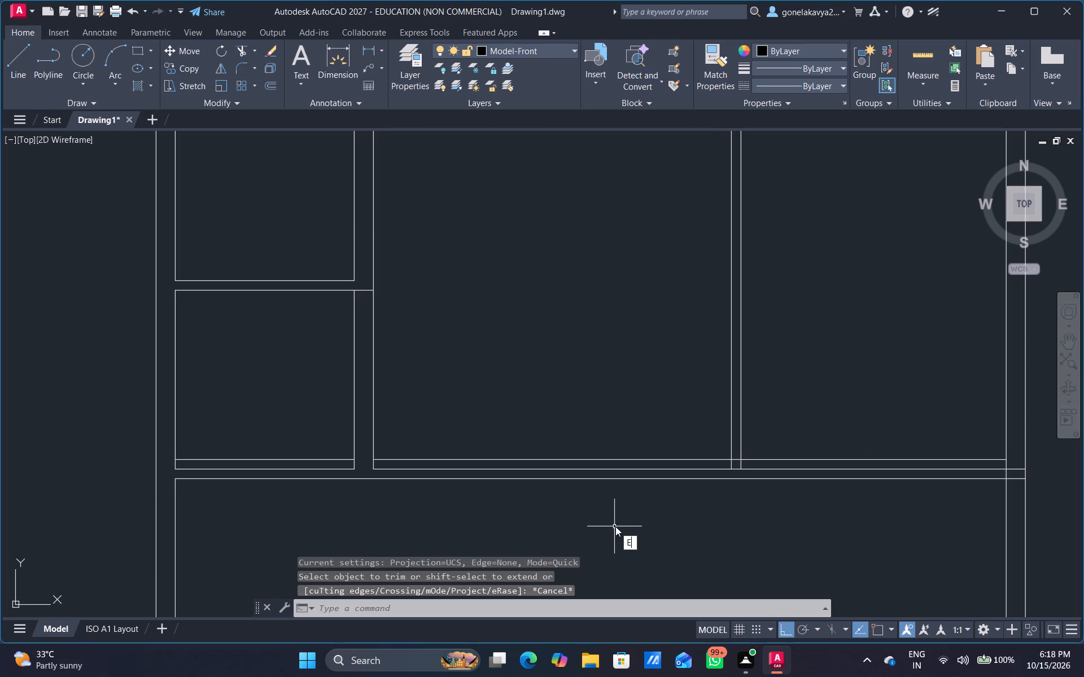
key("x")
key("space")
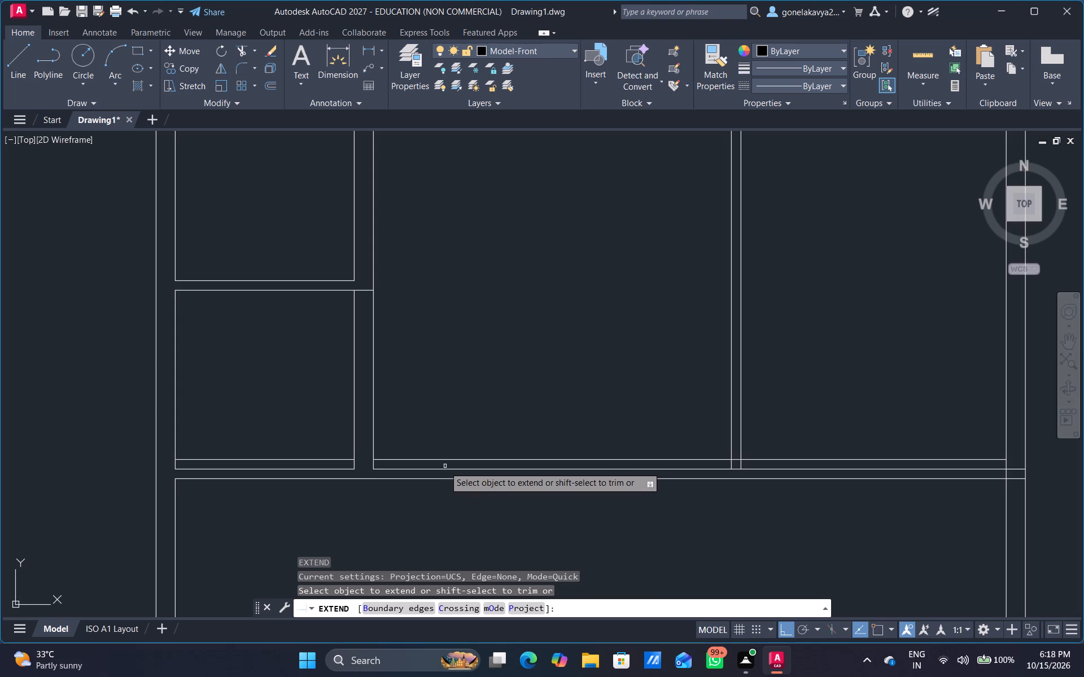
left_click(442, 469)
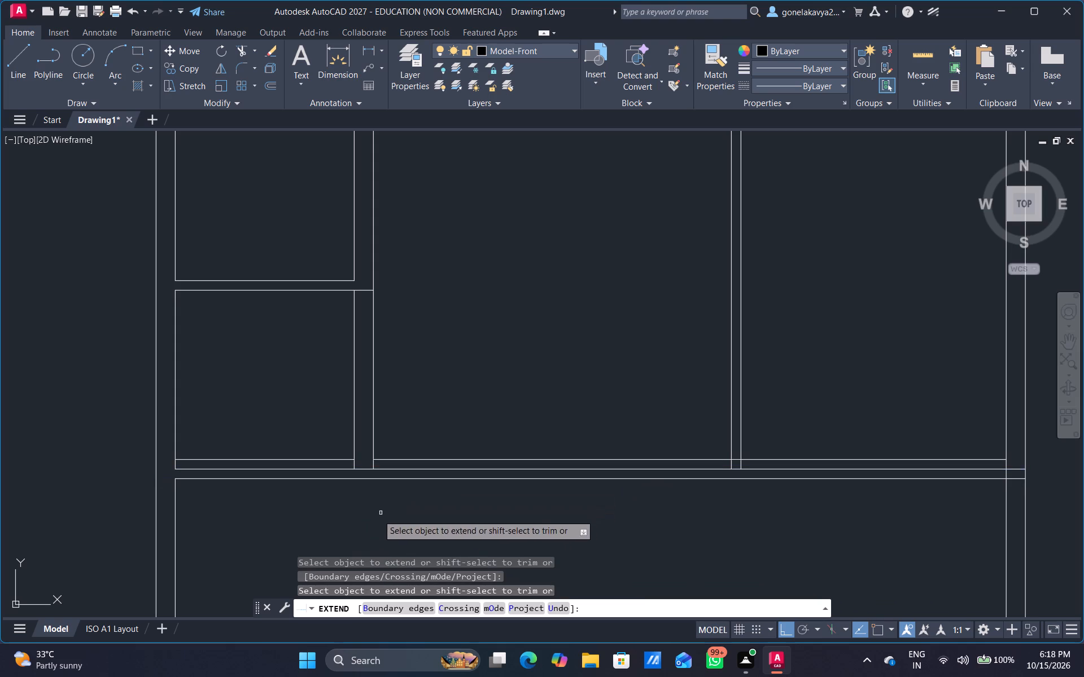
middle_click_drag(444, 497, 683, 507)
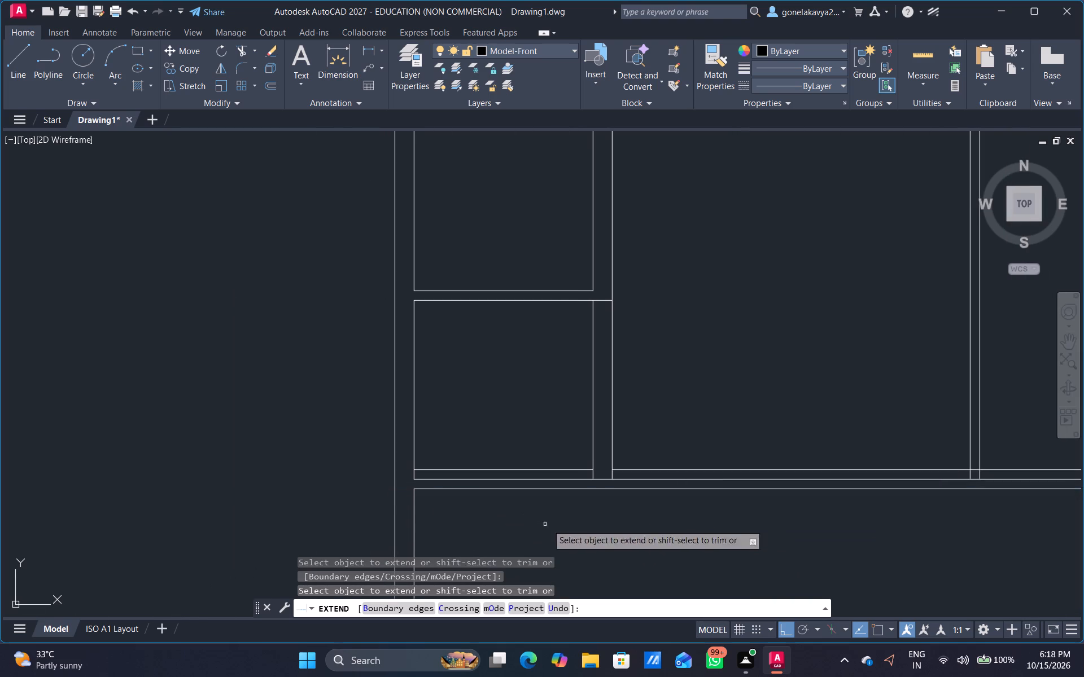
middle_click_drag(654, 529, 536, 526)
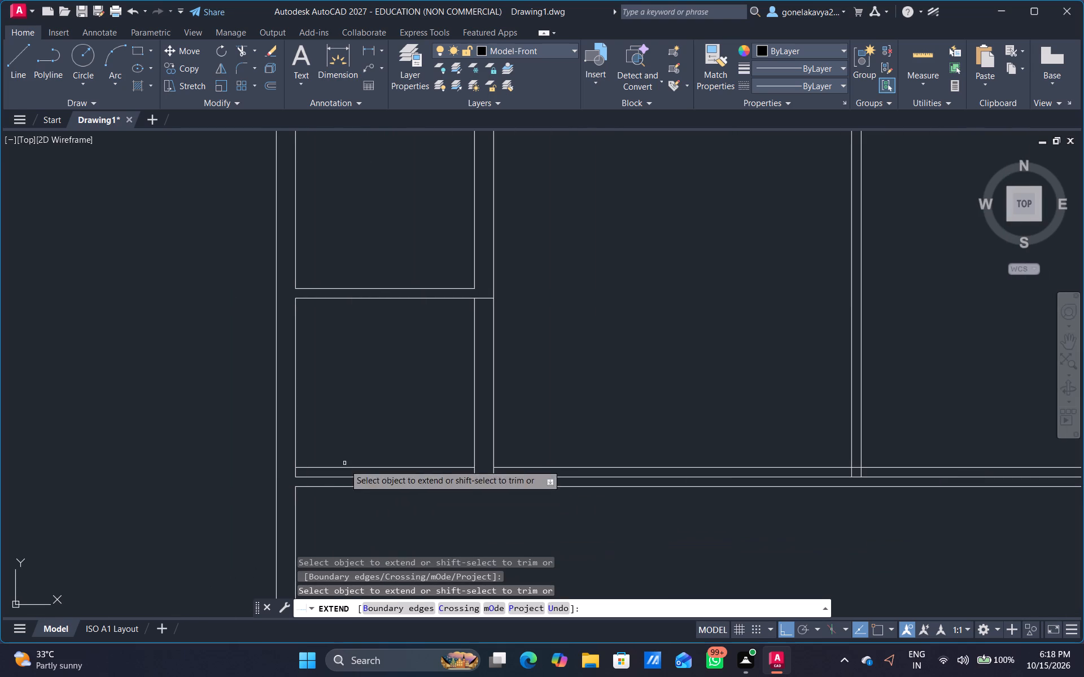
left_click(409, 467)
scroll(852, 584, "down", 2)
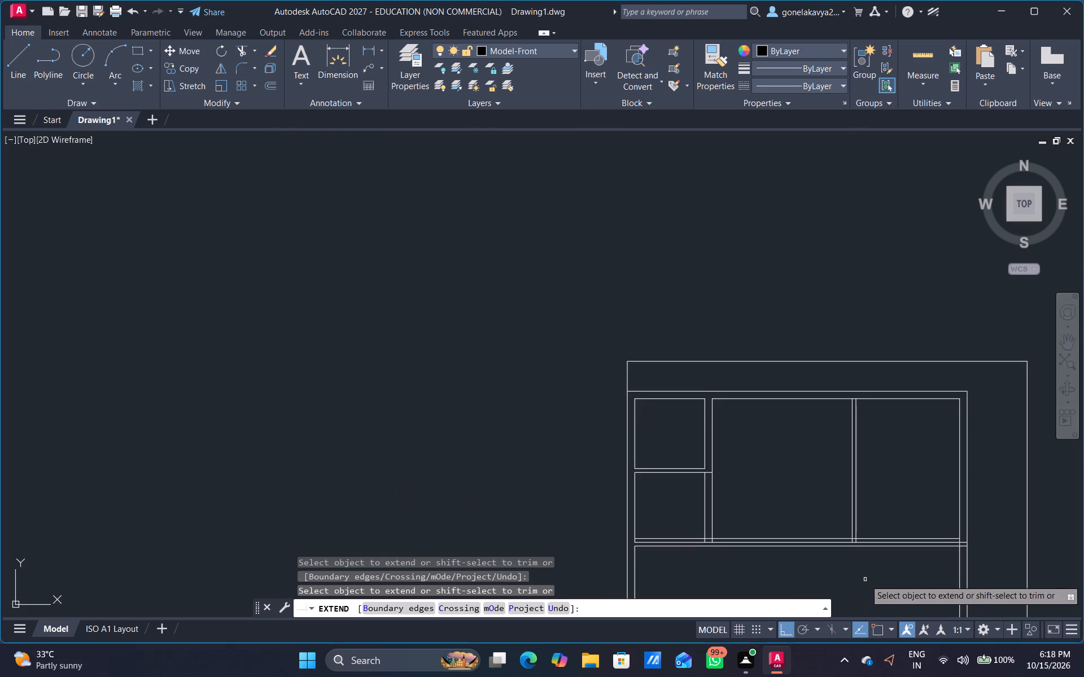
middle_click_drag(865, 579, 751, 561)
key("Escape")
Trim away the lowest of the three horizontal lines below the upper rooms.
key("grave")
type("TR")
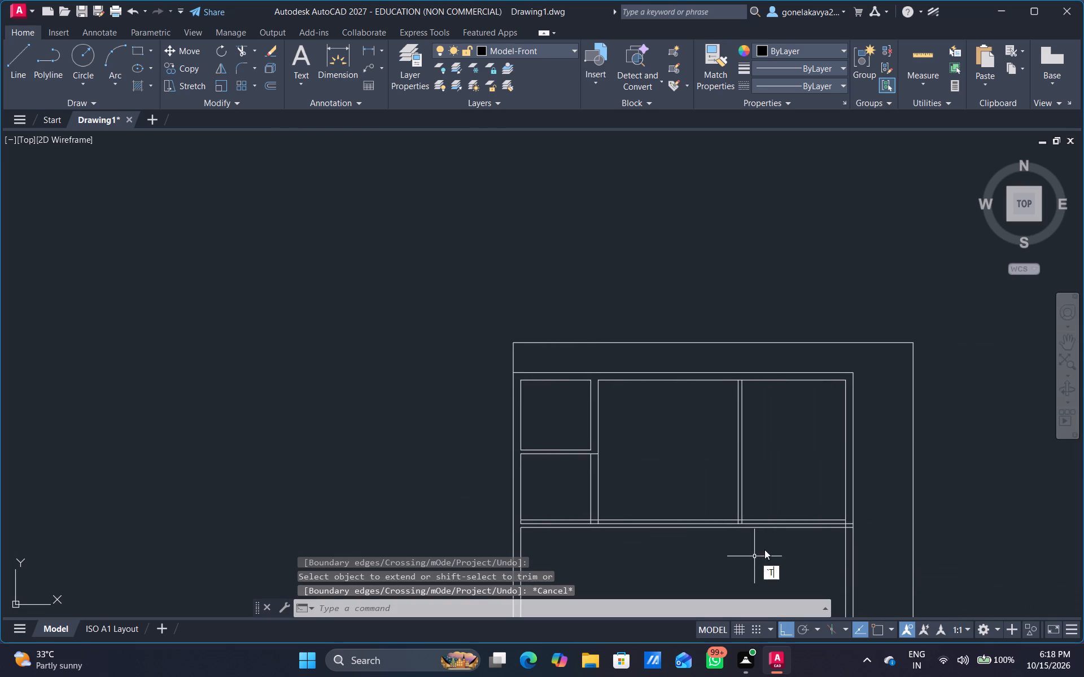
key("space")
scroll(605, 523, "up", 3)
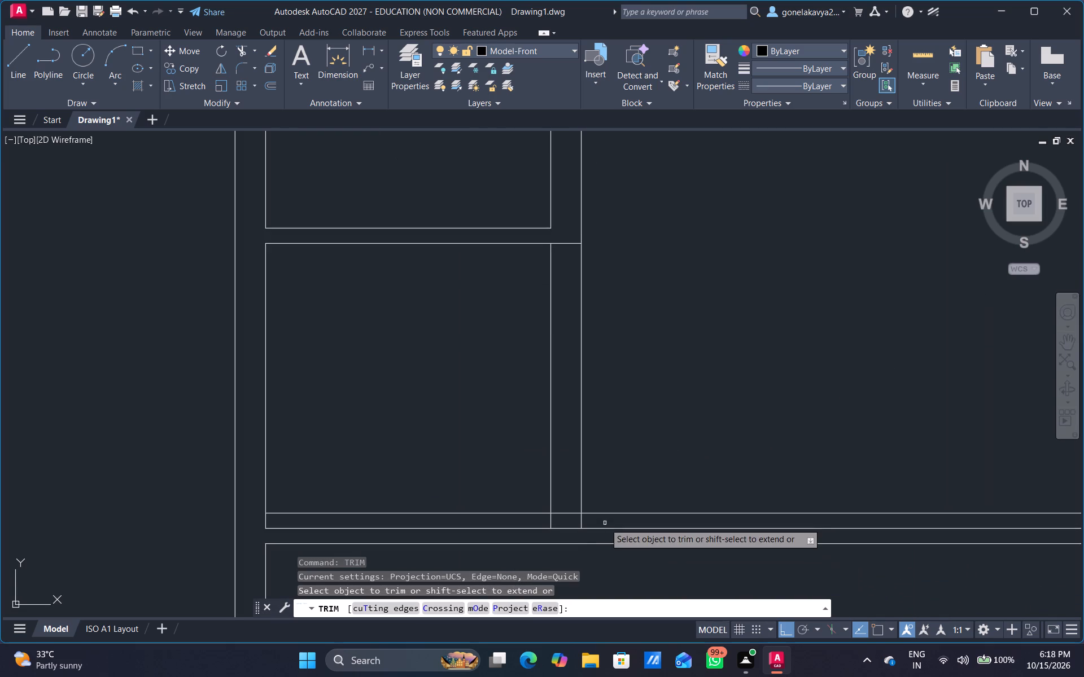
left_click(583, 542)
Trim the horizontal wall's junction with the right exterior wall, removing its lines inside that wall and the inner wall line between them.
scroll(712, 576, "down", 1)
middle_click_drag(788, 587, 773, 556)
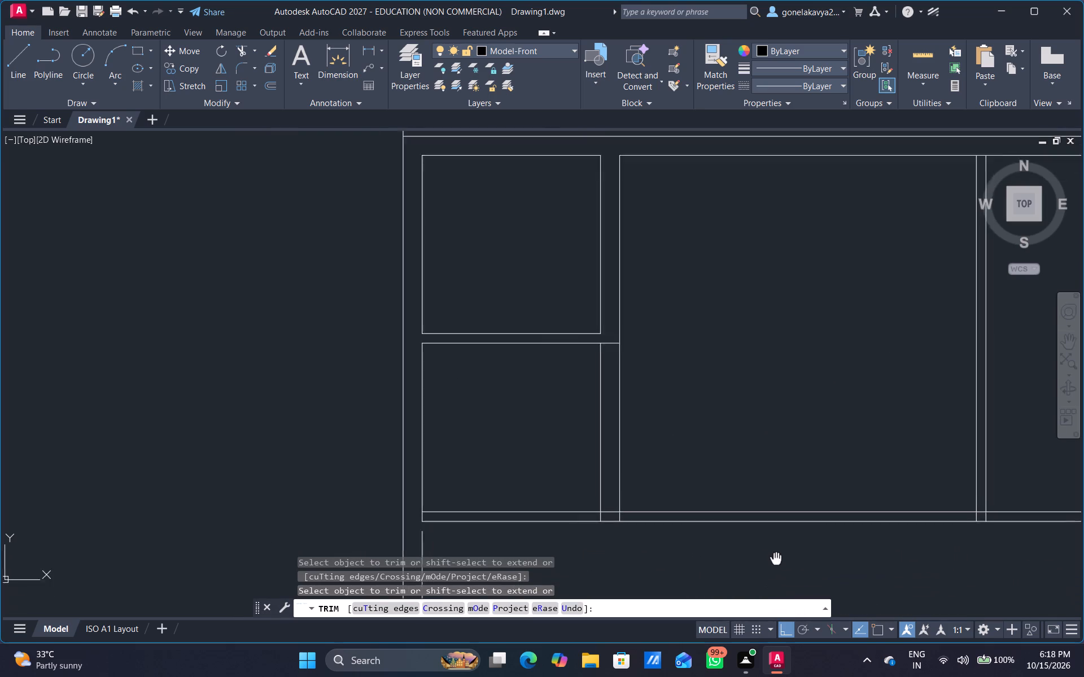
middle_click_drag(773, 556, 508, 492)
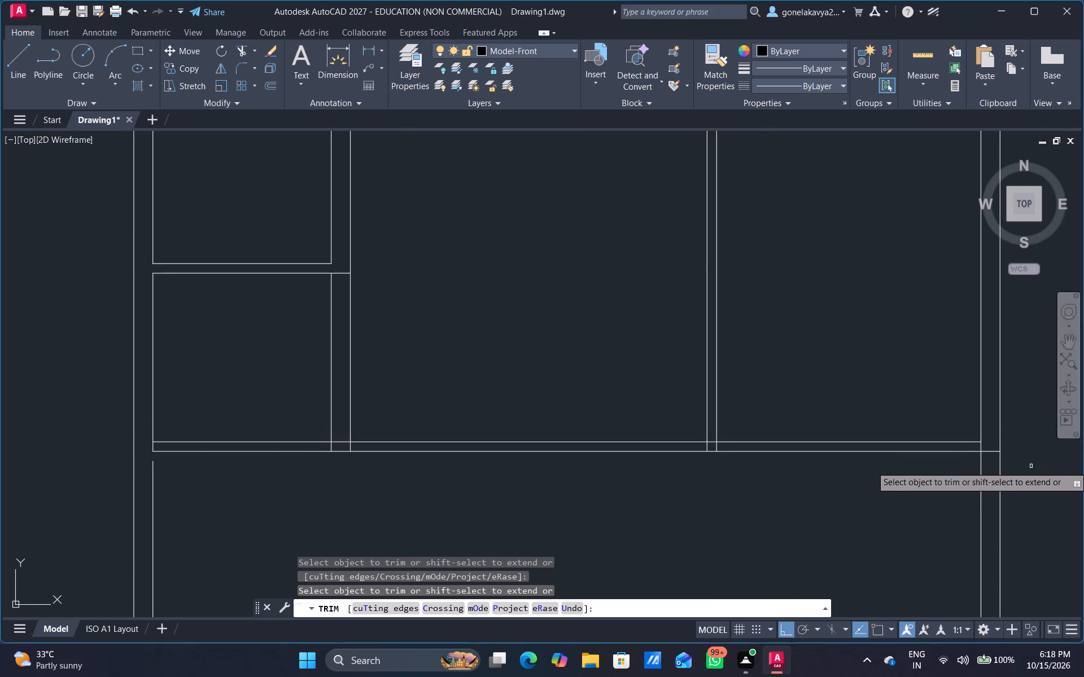
left_click_drag(996, 463, 996, 444)
scroll(969, 457, "up", 2)
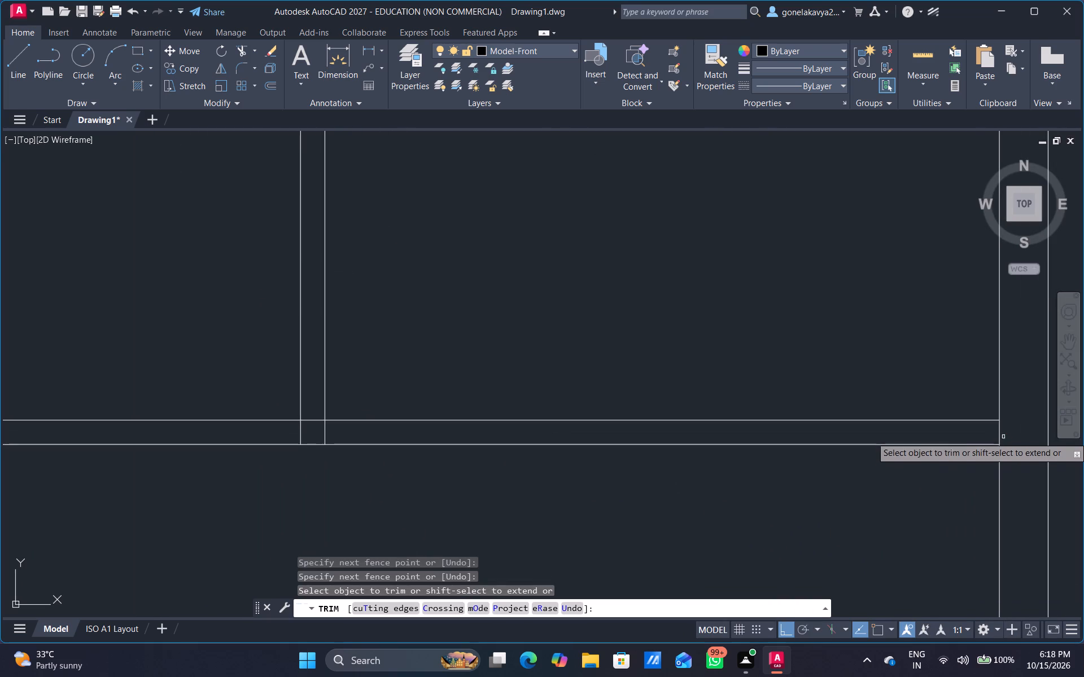
left_click_drag(1004, 435, 990, 433)
scroll(716, 456, "down", 2)
middle_click_drag(597, 505, 745, 493)
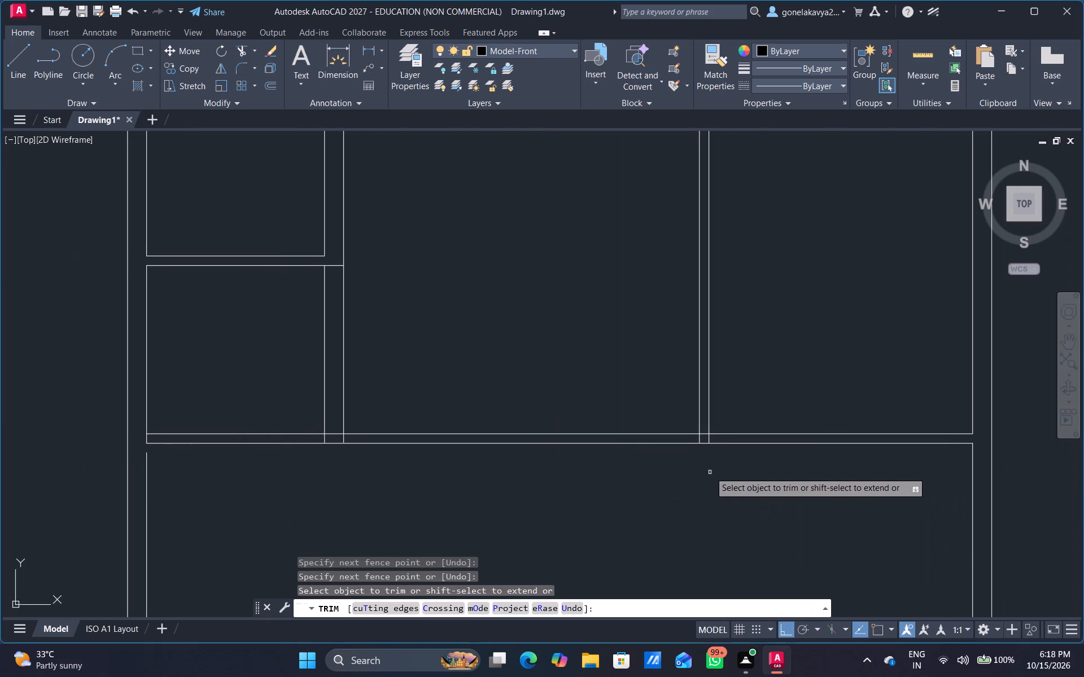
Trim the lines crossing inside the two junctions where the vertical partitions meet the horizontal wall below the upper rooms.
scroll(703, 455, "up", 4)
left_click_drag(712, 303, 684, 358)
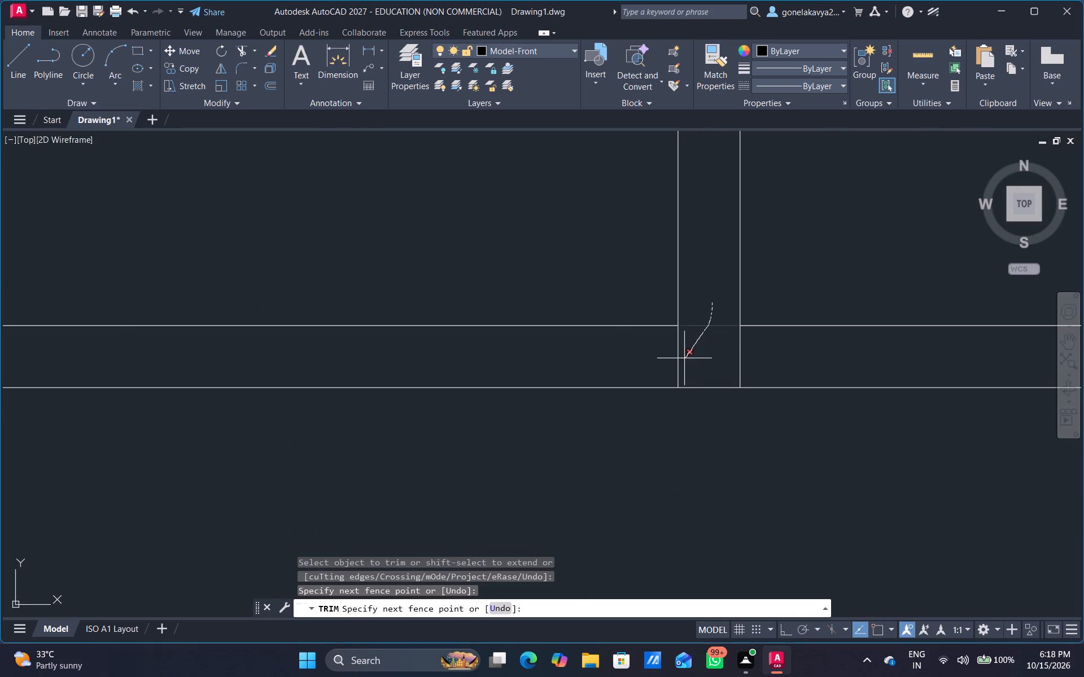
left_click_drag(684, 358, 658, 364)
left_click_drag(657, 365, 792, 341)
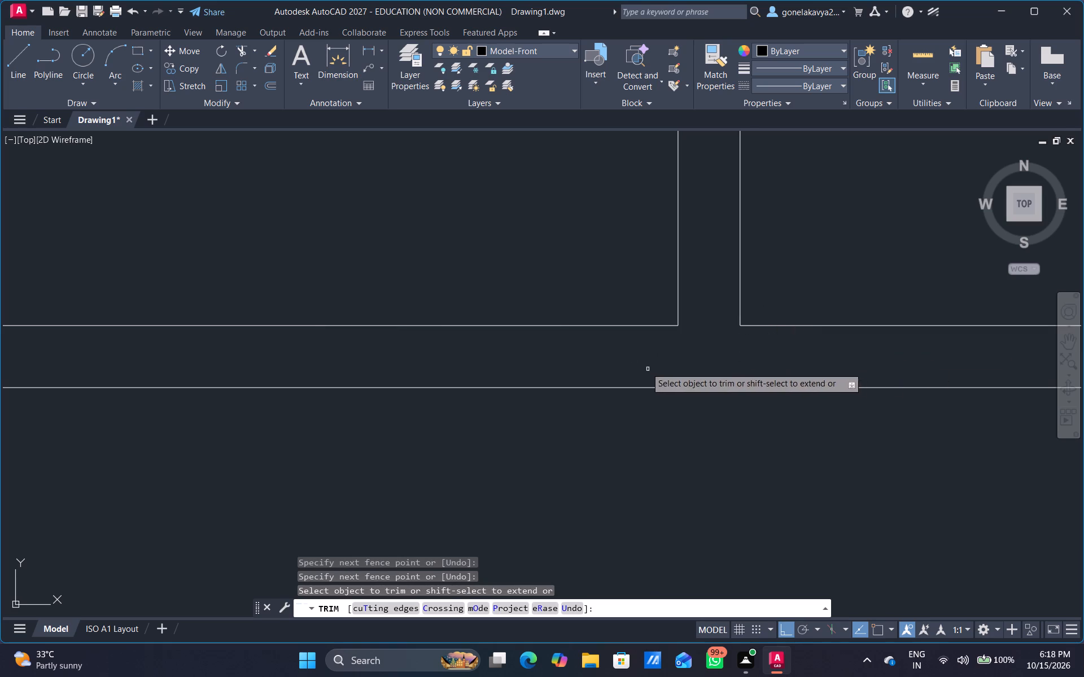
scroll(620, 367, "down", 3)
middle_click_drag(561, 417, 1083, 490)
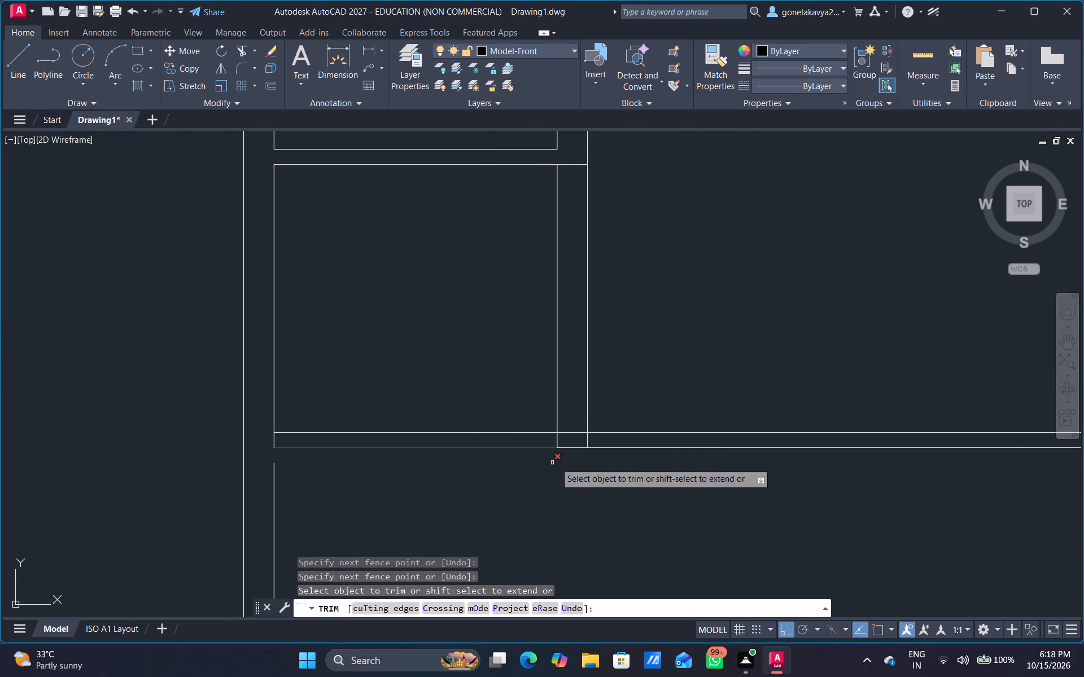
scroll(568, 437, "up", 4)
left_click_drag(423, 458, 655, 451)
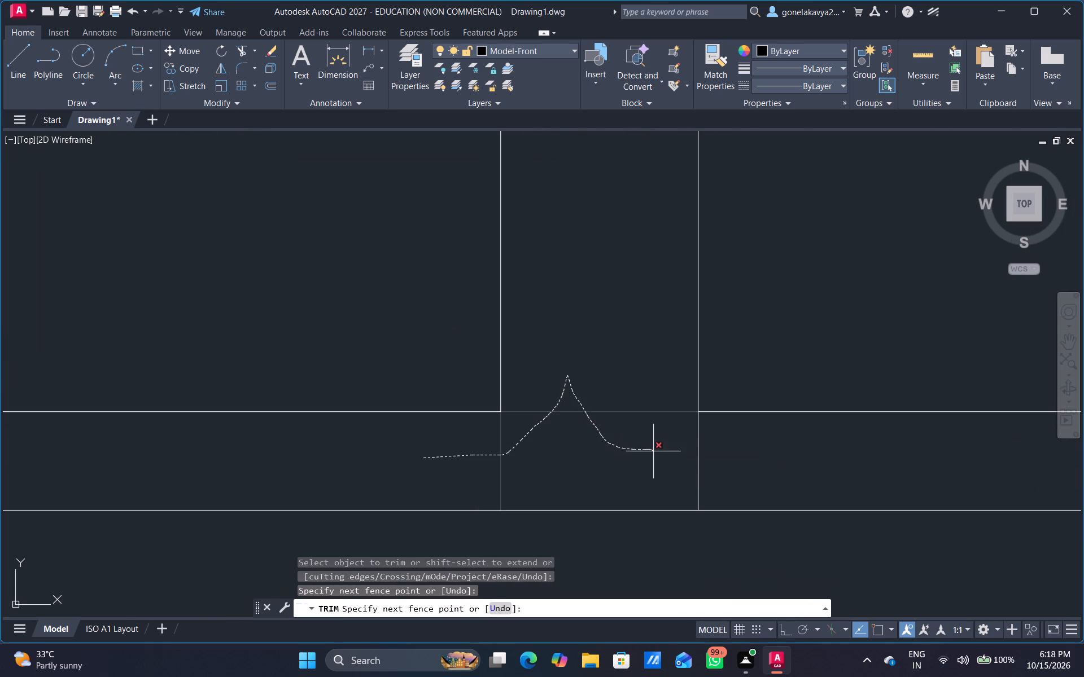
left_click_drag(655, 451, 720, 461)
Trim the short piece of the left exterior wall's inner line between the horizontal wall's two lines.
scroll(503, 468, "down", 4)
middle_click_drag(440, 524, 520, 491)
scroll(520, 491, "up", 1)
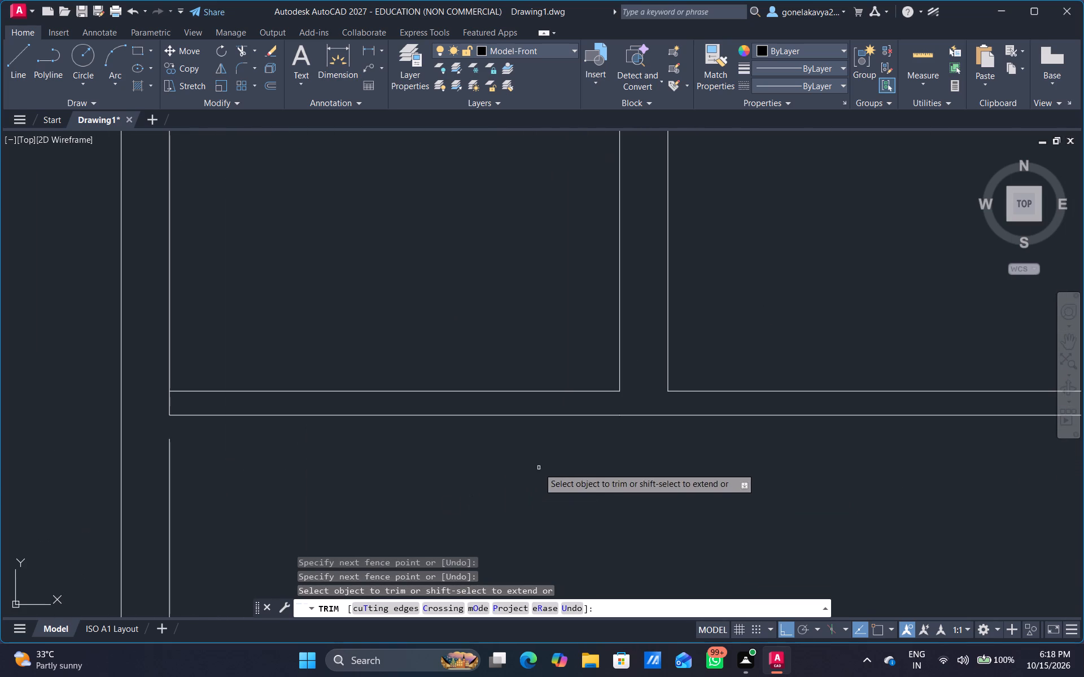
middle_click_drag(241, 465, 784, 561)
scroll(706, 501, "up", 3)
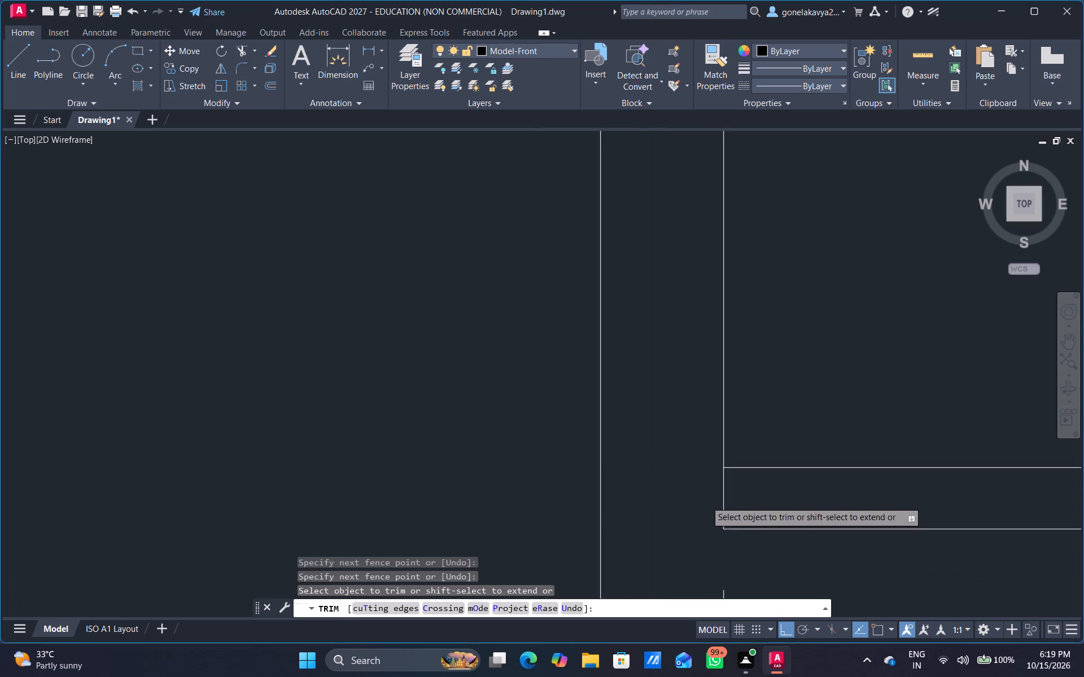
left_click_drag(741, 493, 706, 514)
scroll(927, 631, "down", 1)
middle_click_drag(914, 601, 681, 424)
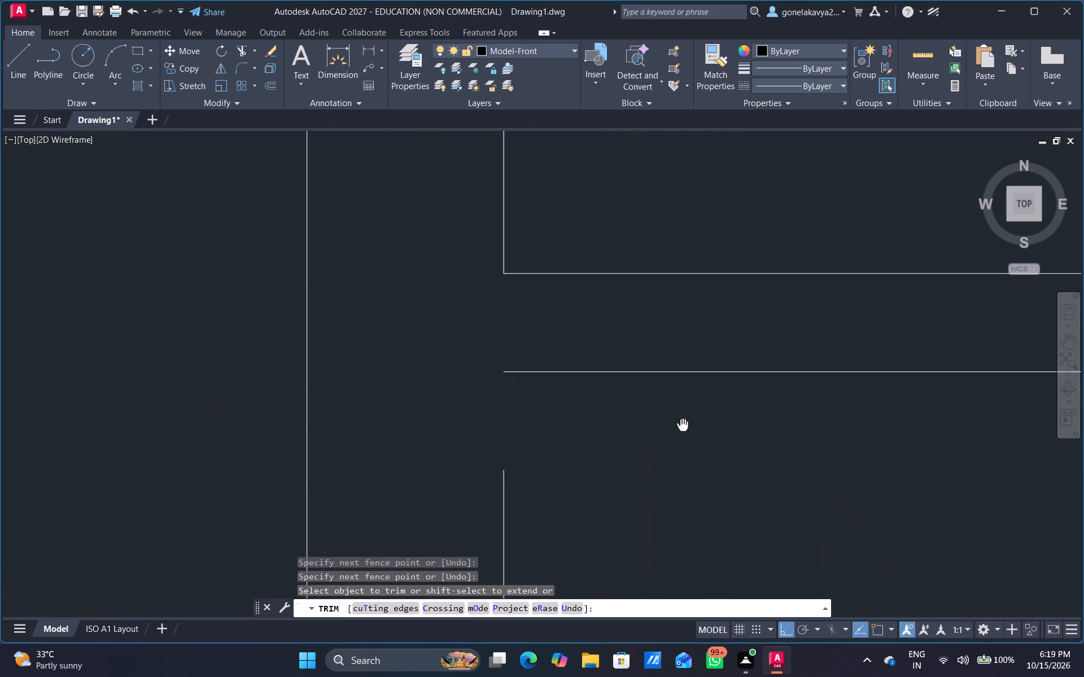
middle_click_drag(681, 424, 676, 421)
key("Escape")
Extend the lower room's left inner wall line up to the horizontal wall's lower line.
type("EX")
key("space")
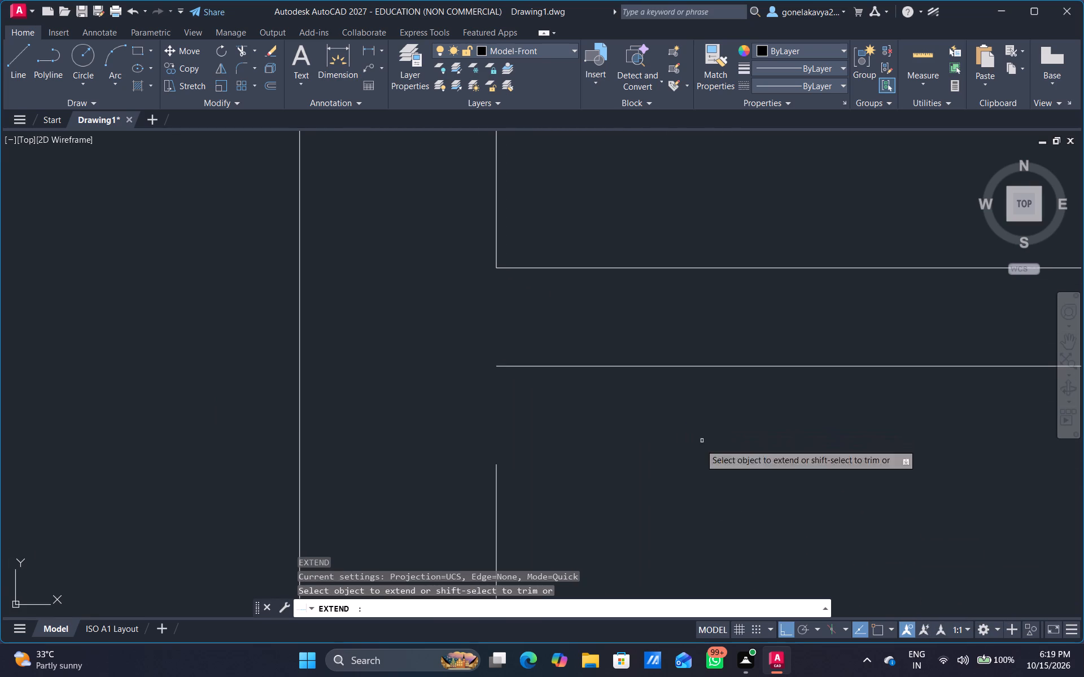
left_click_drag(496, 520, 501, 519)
Examine the wall junctions and the room layout across the whole plan.
scroll(710, 469, "down", 3)
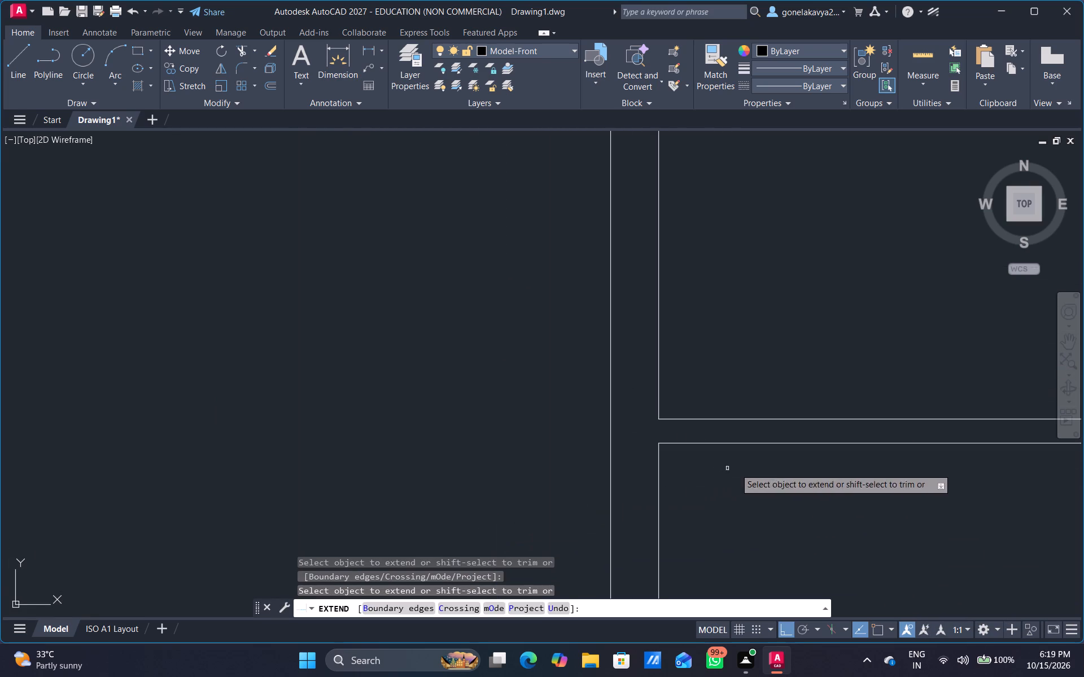
middle_click_drag(821, 492, 395, 358)
scroll(395, 358, "down", 1)
scroll(602, 395, "down", 3)
middle_click_drag(654, 425, 629, 301)
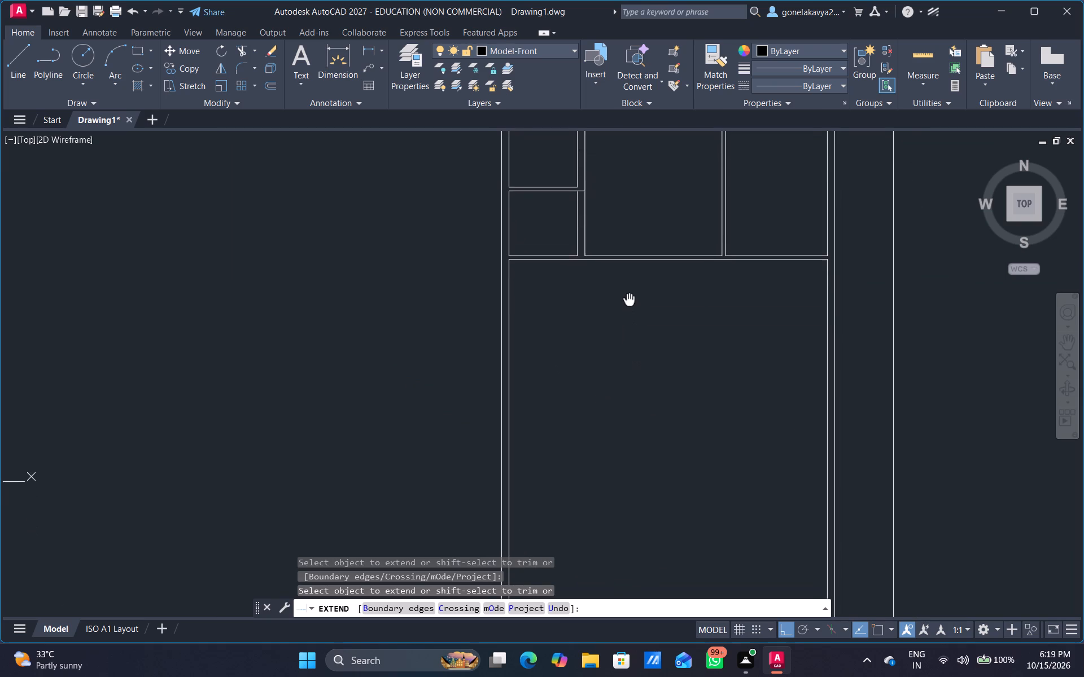
middle_click_drag(629, 301, 630, 300)
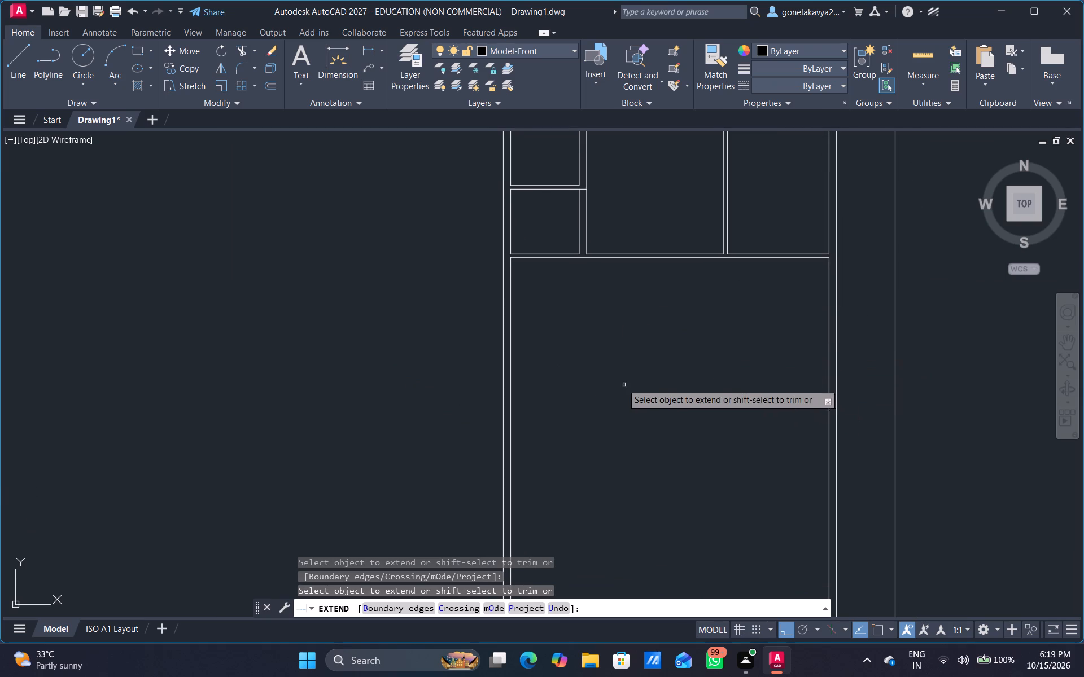
middle_click_drag(601, 355, 698, 370)
scroll(653, 319, "up", 1)
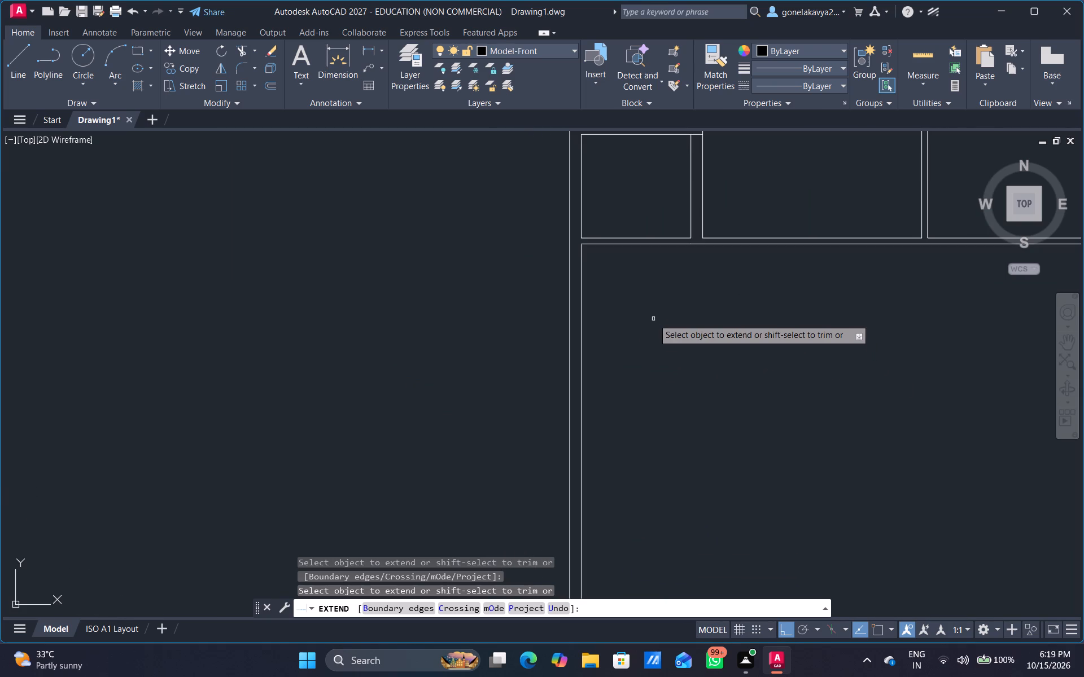
scroll(694, 362, "down", 2)
middle_click_drag(720, 358, 607, 330)
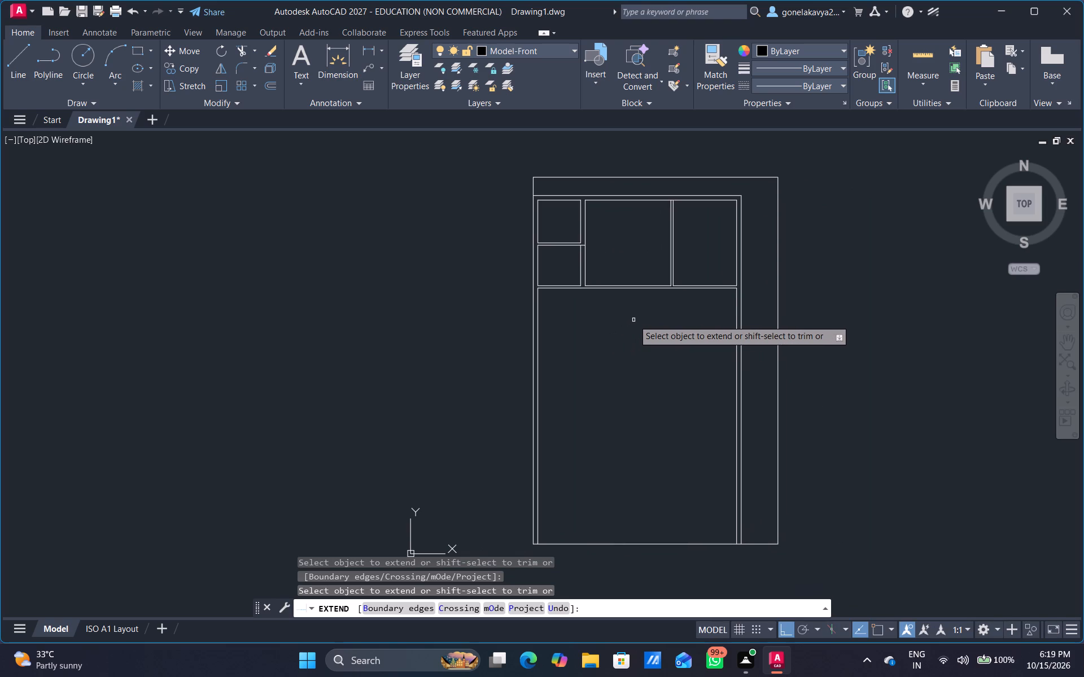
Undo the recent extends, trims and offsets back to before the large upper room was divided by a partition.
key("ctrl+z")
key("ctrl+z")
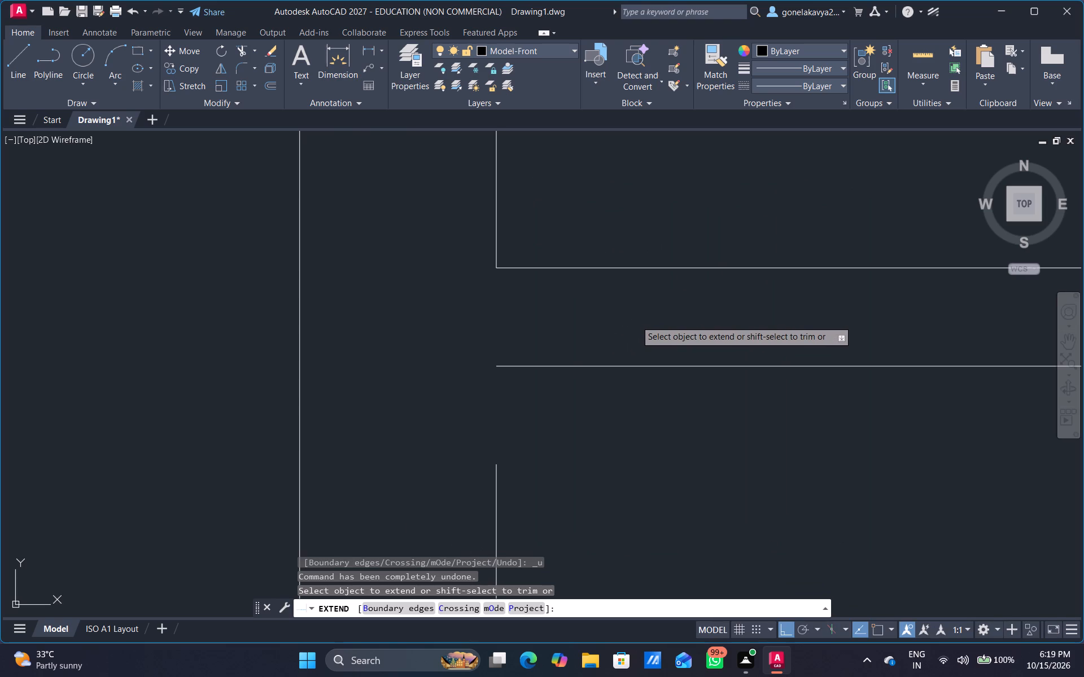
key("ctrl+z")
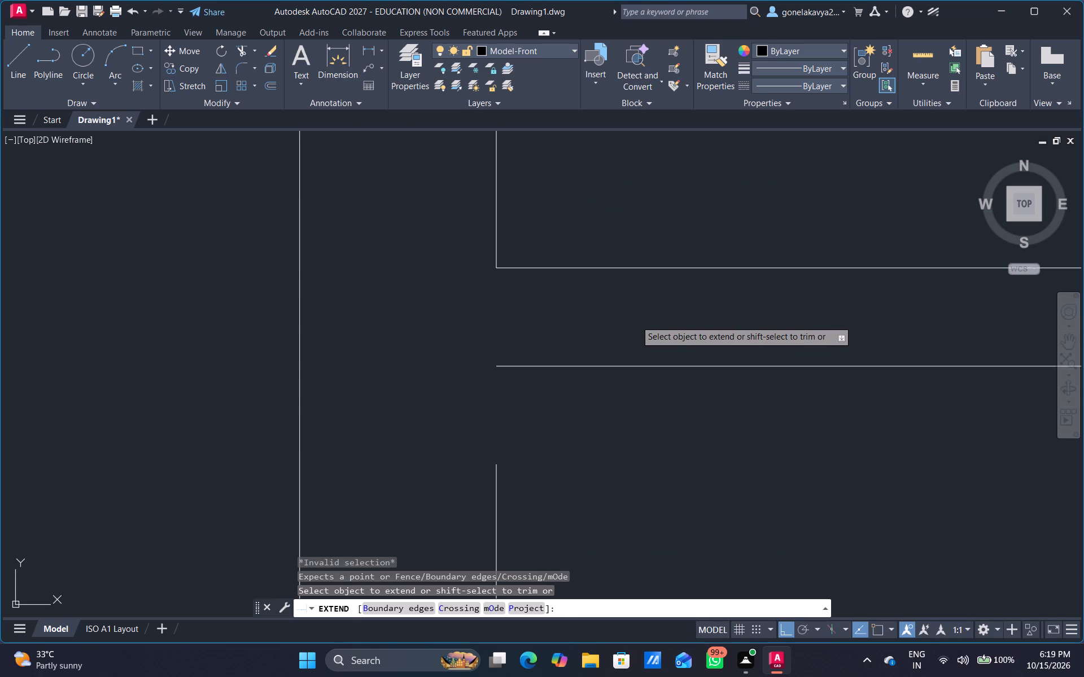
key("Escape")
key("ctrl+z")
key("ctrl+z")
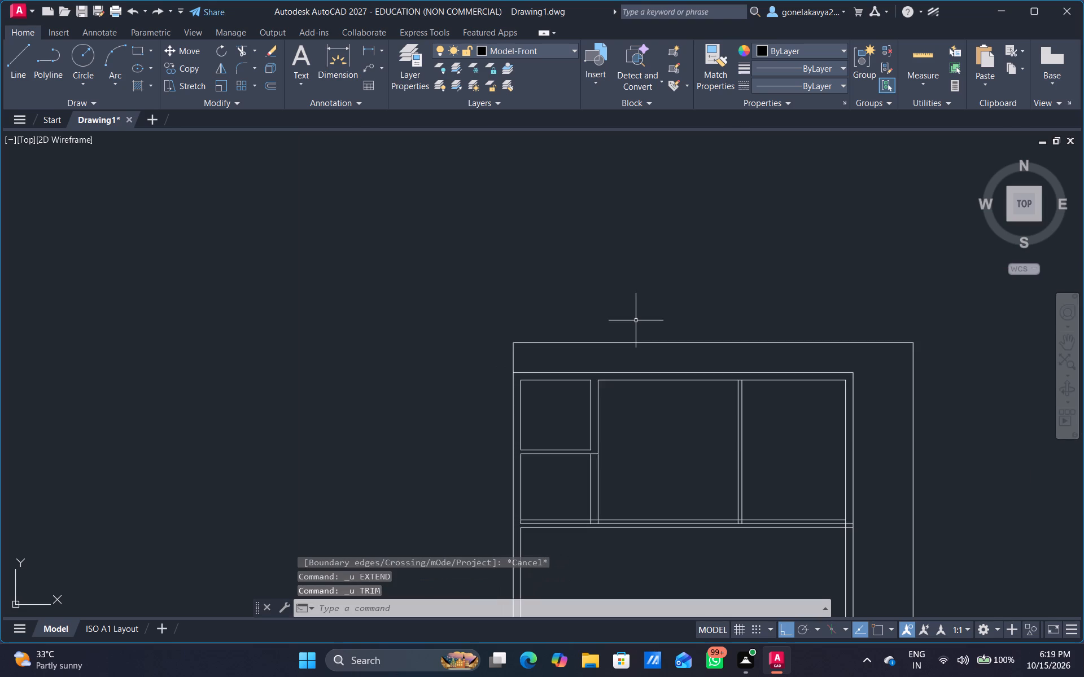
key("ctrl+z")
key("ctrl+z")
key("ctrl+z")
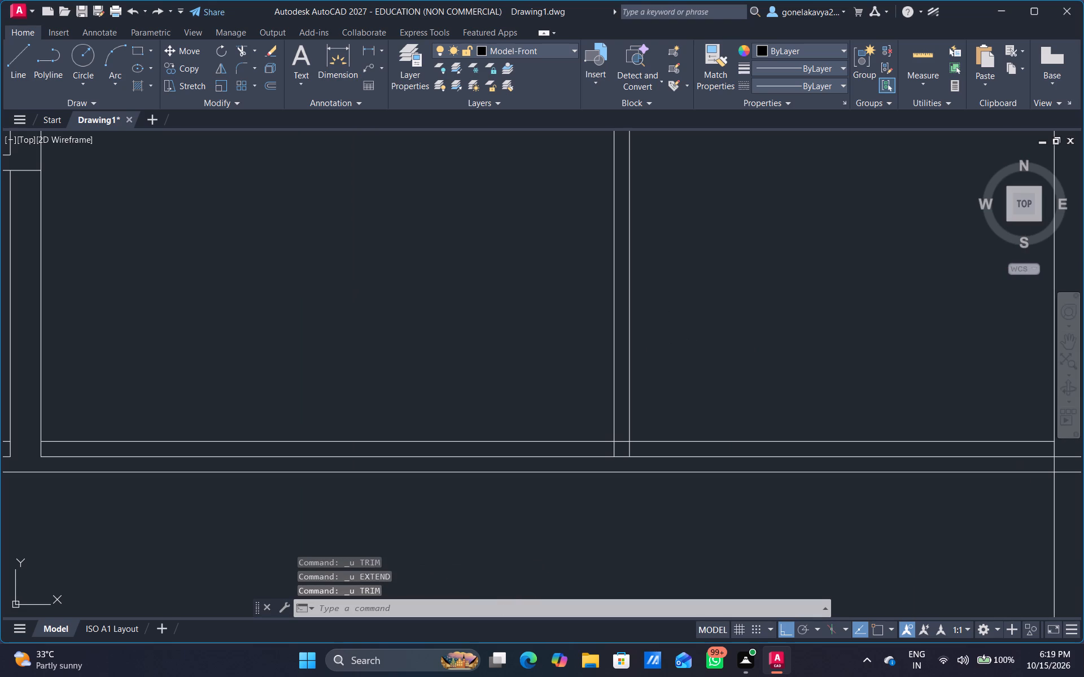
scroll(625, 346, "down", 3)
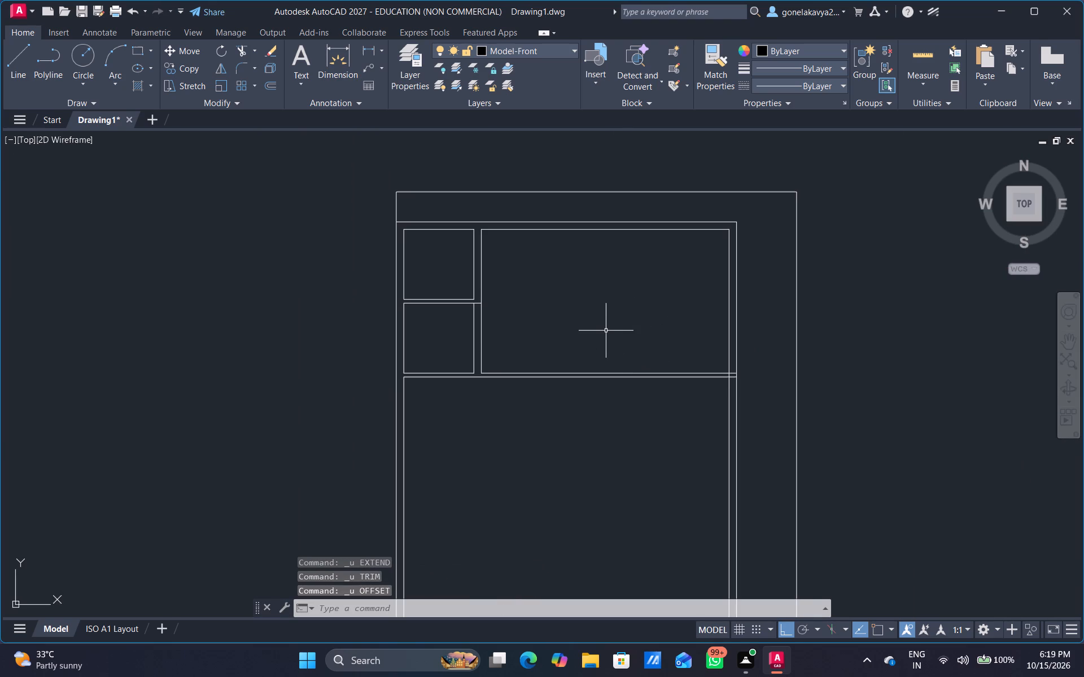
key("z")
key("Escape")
Offset the large upper room's left wall line 14'0" into the room, and offset that new line 9" right to form a partition.
middle_click_drag(592, 311, 621, 345)
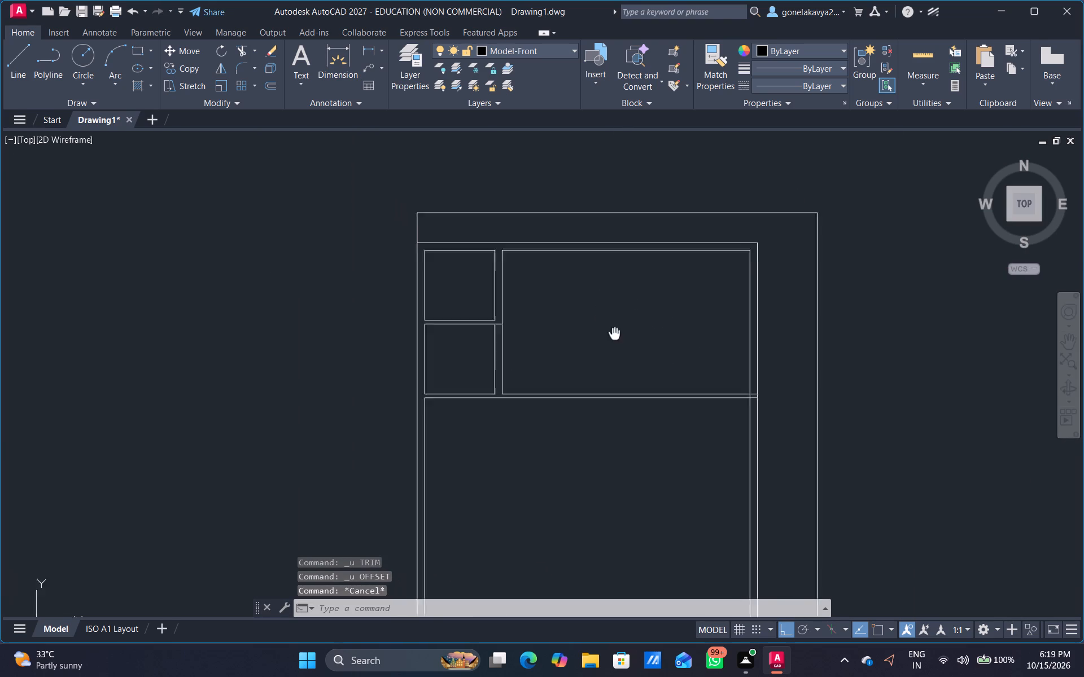
middle_click_drag(621, 345, 629, 358)
scroll(580, 353, "up", 2)
key("Escape")
key("o")
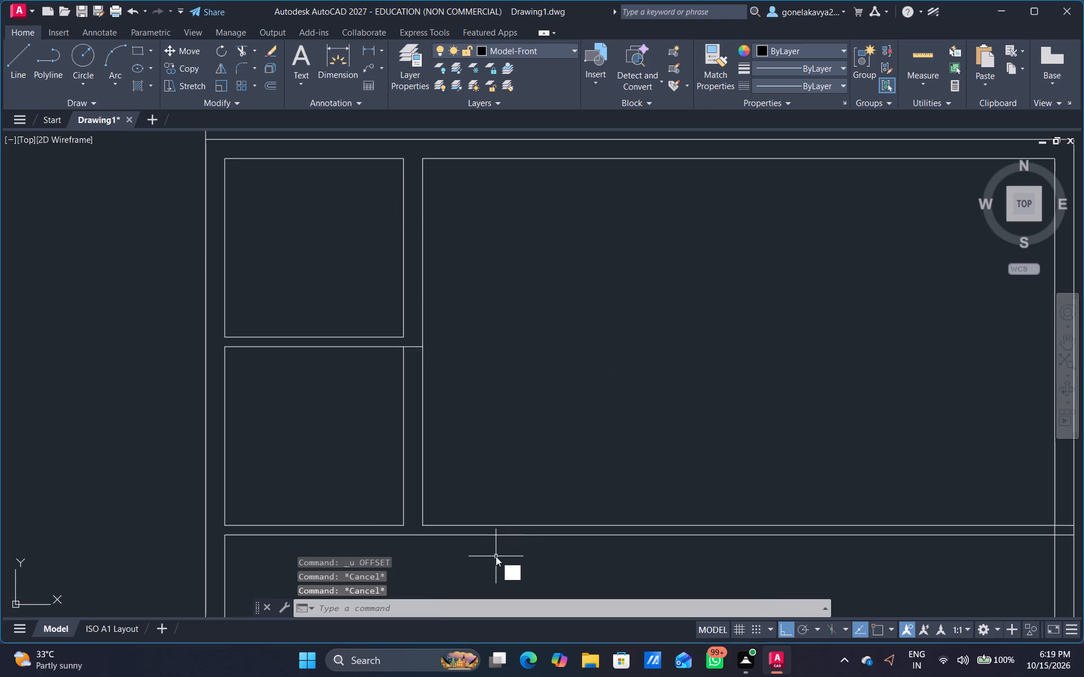
key("Return")
type("14'0\"")
key("Return")
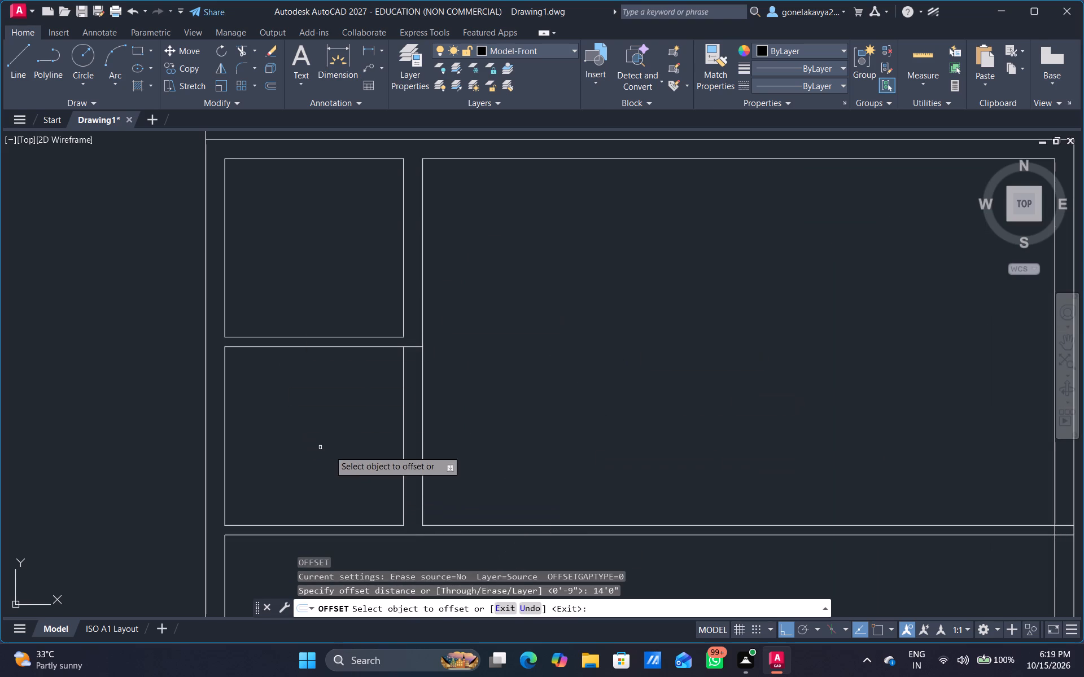
left_click(423, 456)
left_click(513, 420)
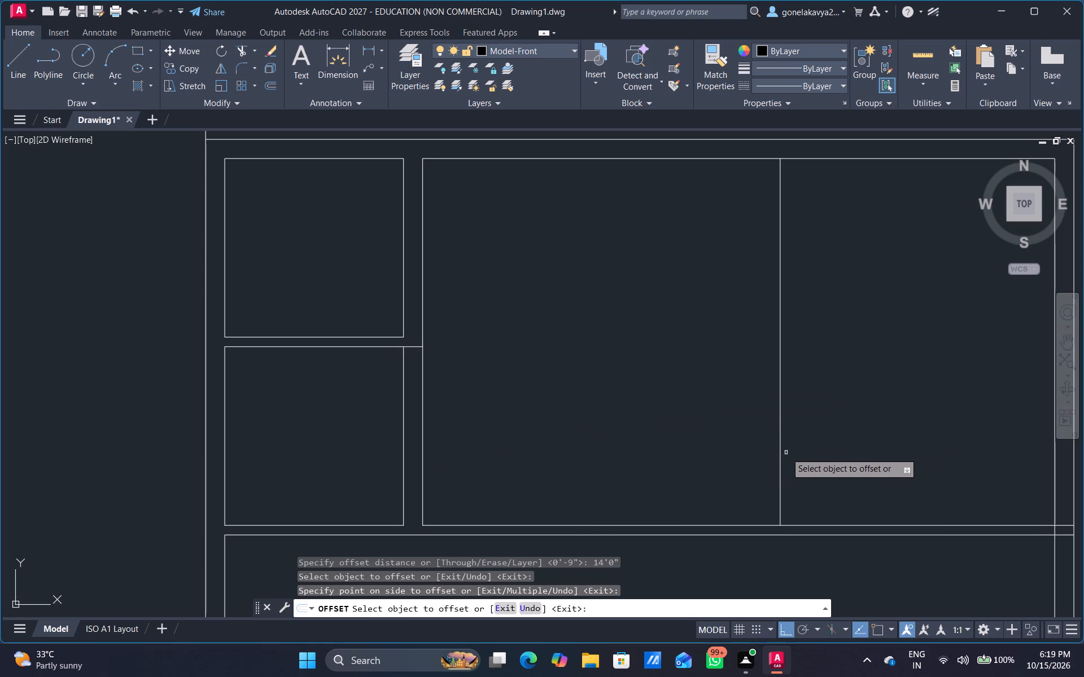
left_click(781, 458)
type("9\"")
key("Return")
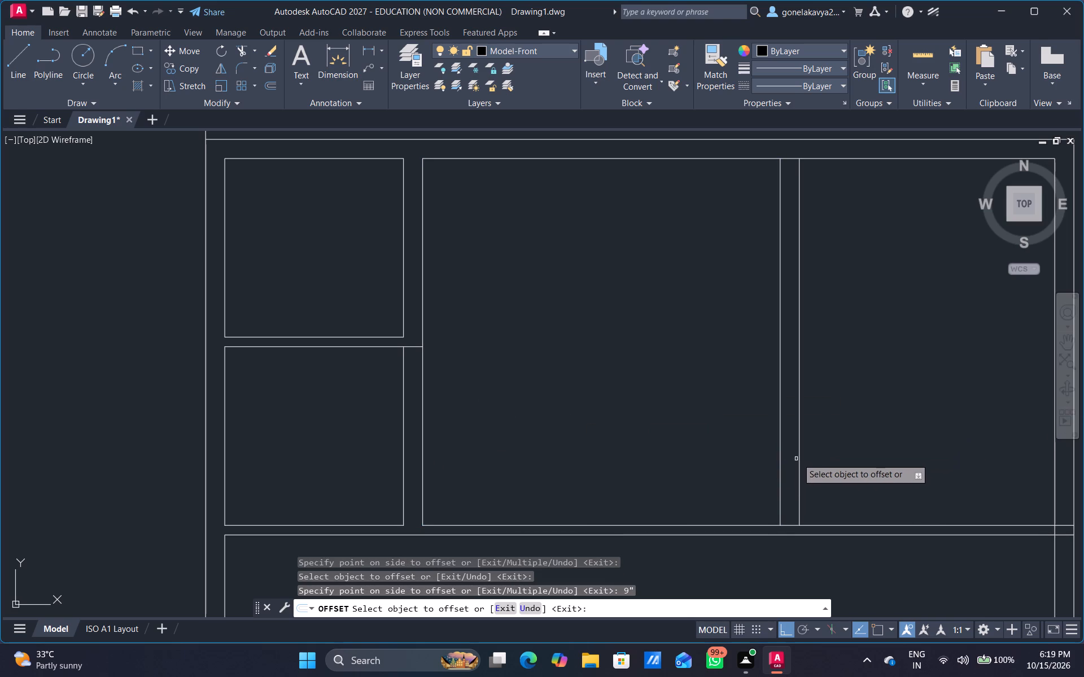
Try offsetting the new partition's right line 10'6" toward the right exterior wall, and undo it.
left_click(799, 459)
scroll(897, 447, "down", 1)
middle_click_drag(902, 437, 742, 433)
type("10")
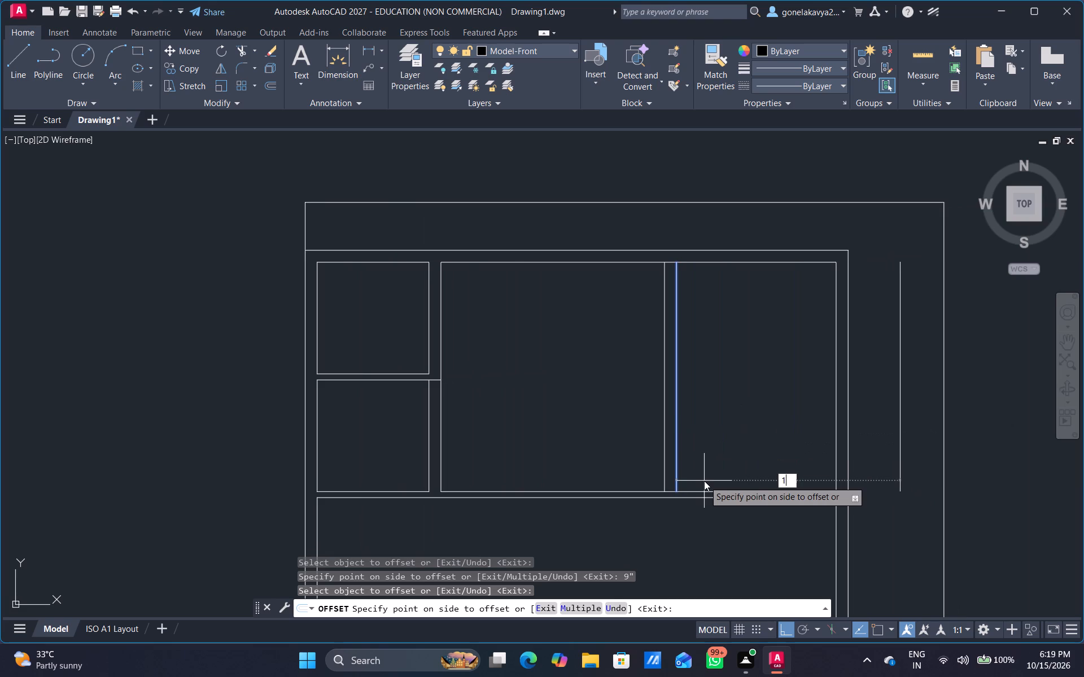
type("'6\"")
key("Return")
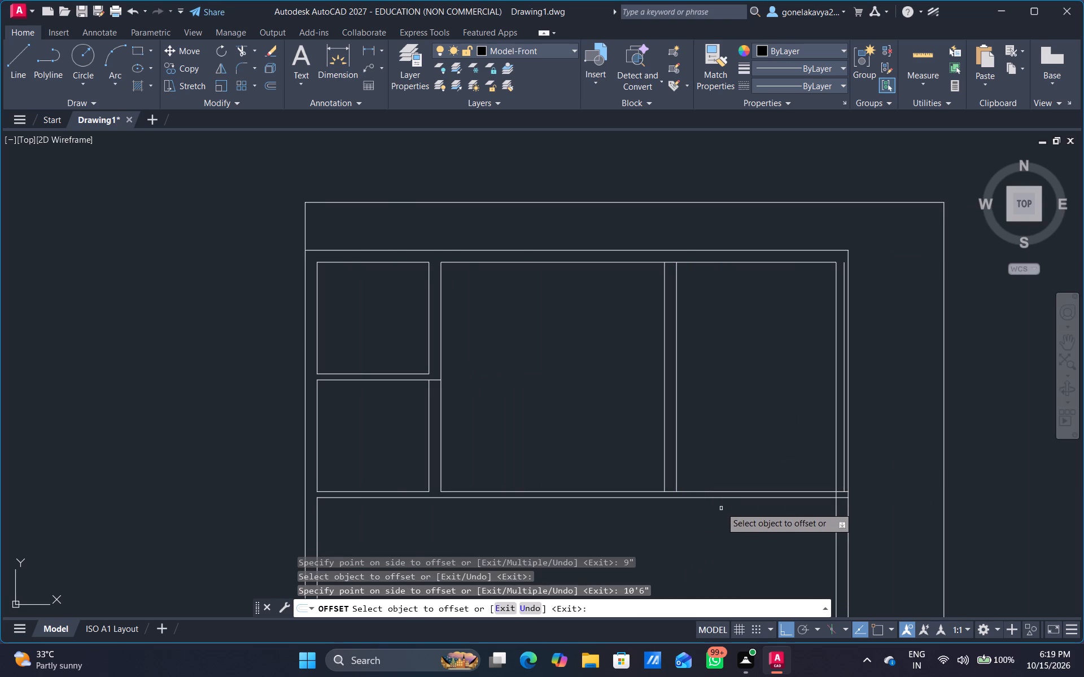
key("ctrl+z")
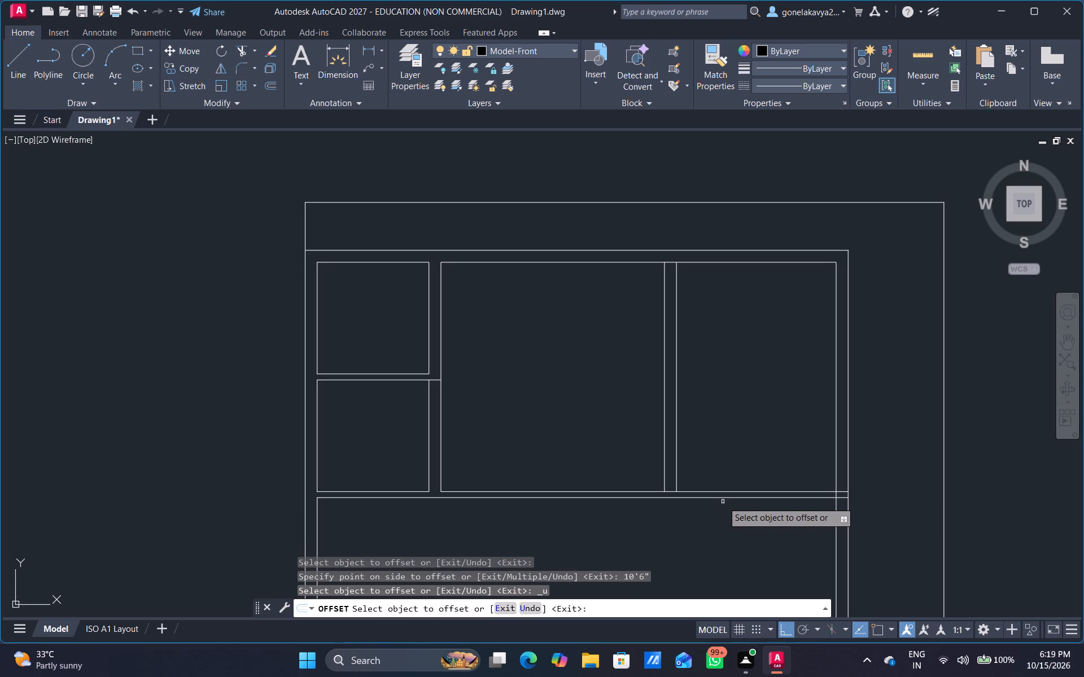
Offset the upper-right rooms' top inner wall line 14'0" downward, and offset that new line 9" below for the wall thickness.
middle_click_drag(639, 520, 644, 425)
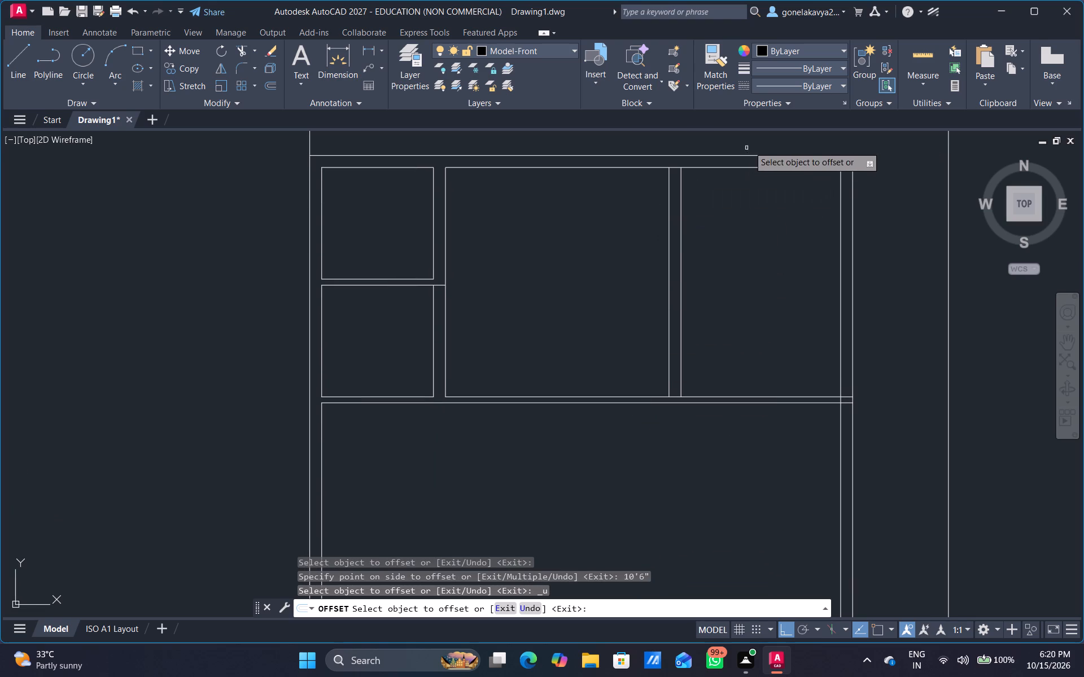
left_click(753, 168)
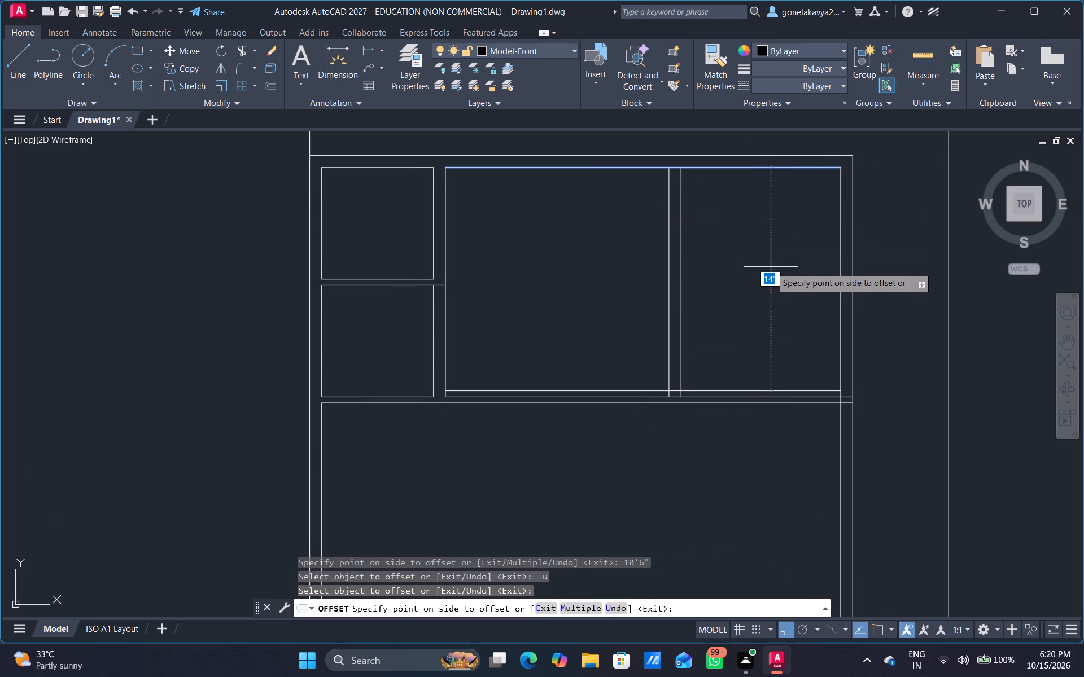
left_click(771, 267)
scroll(723, 409, "up", 3)
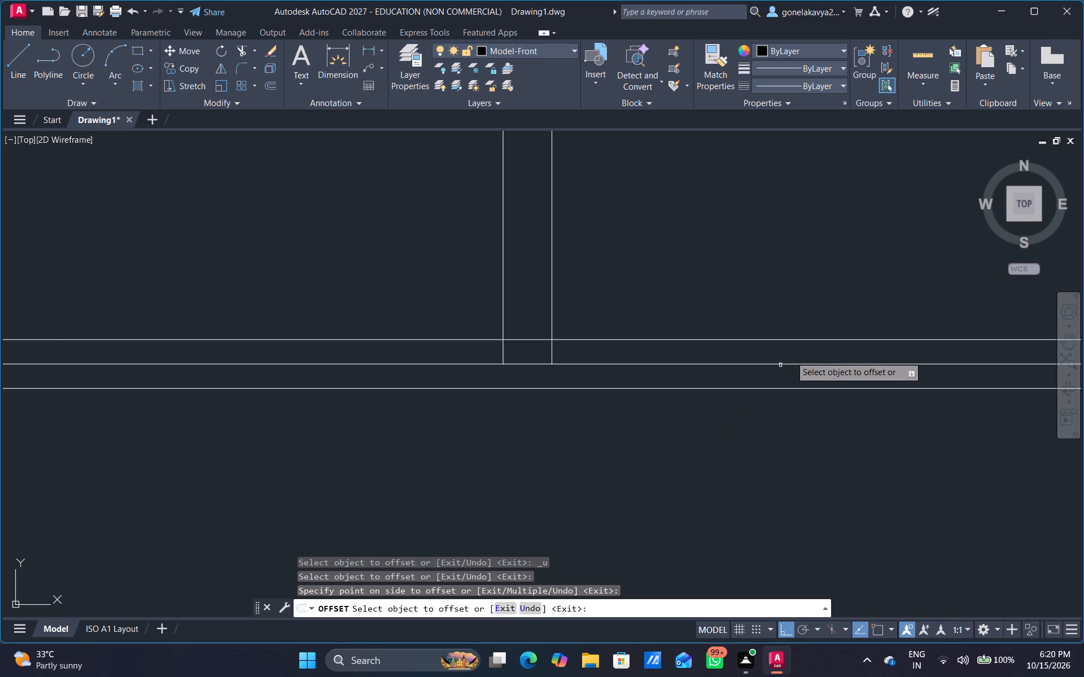
left_click(797, 340)
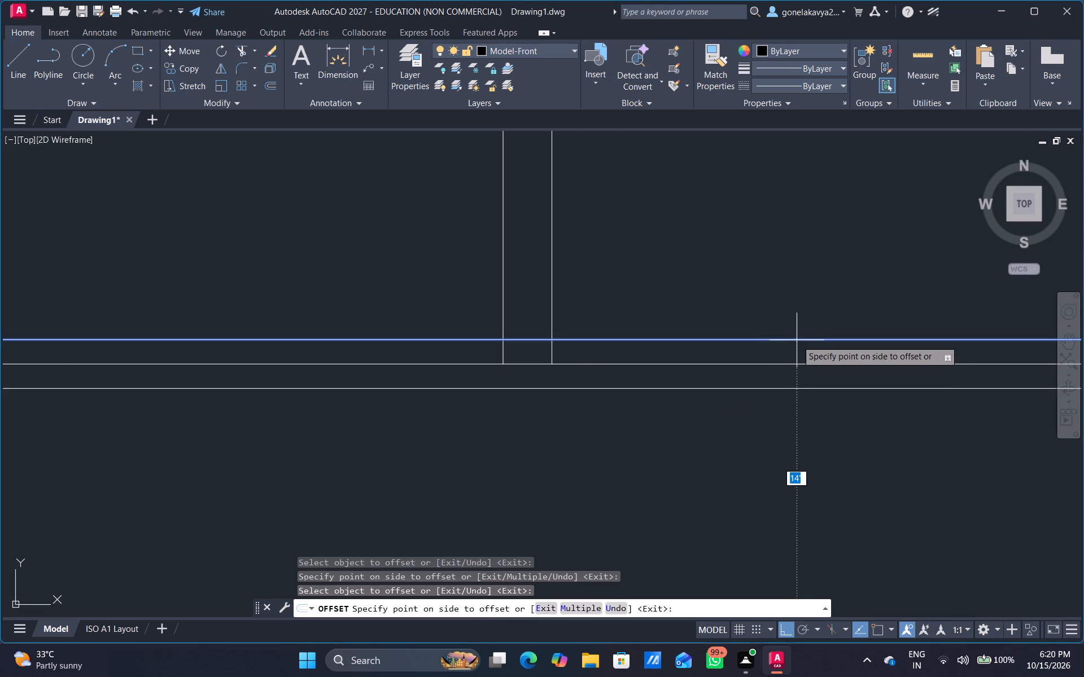
type("9\"")
key("Return")
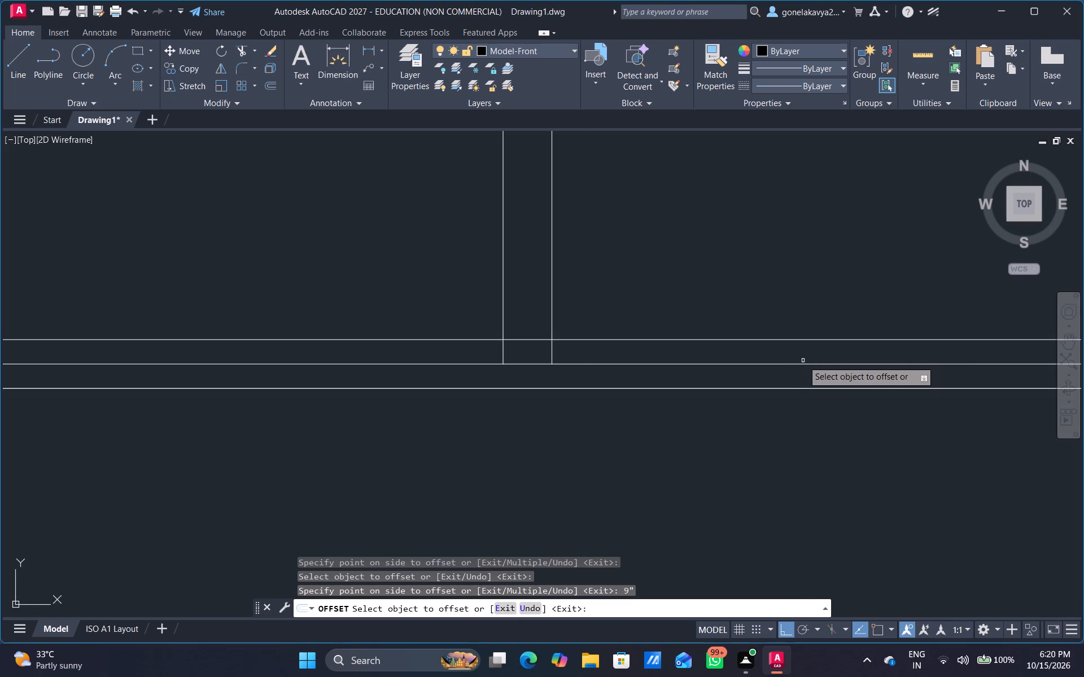
scroll(831, 452, "down", 3)
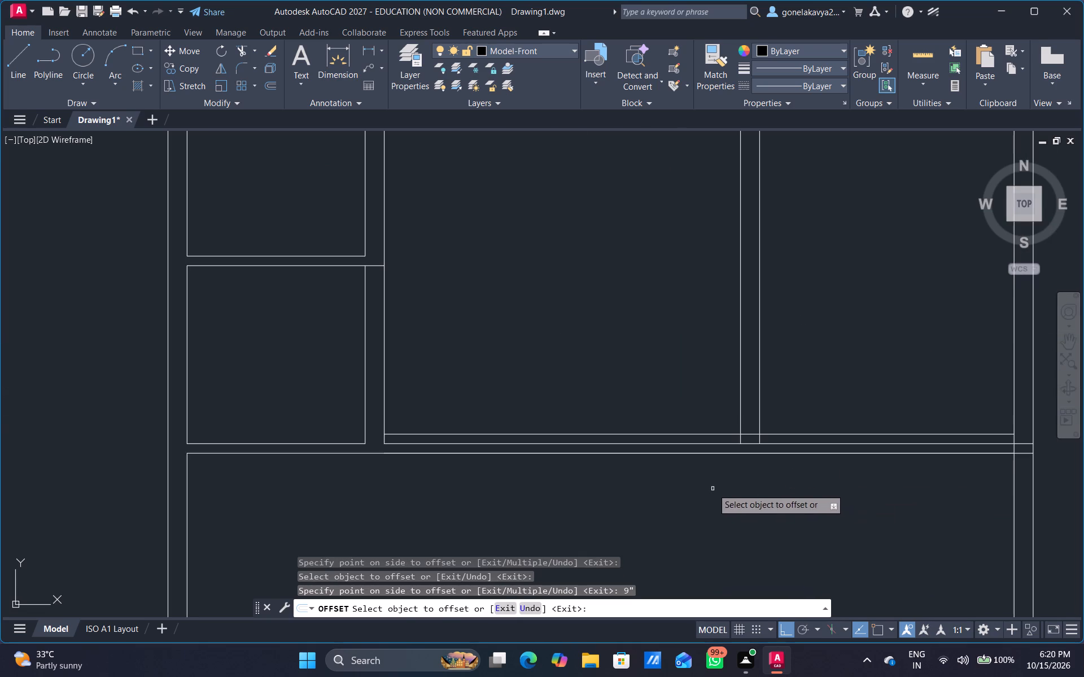
scroll(711, 480, "up", 1)
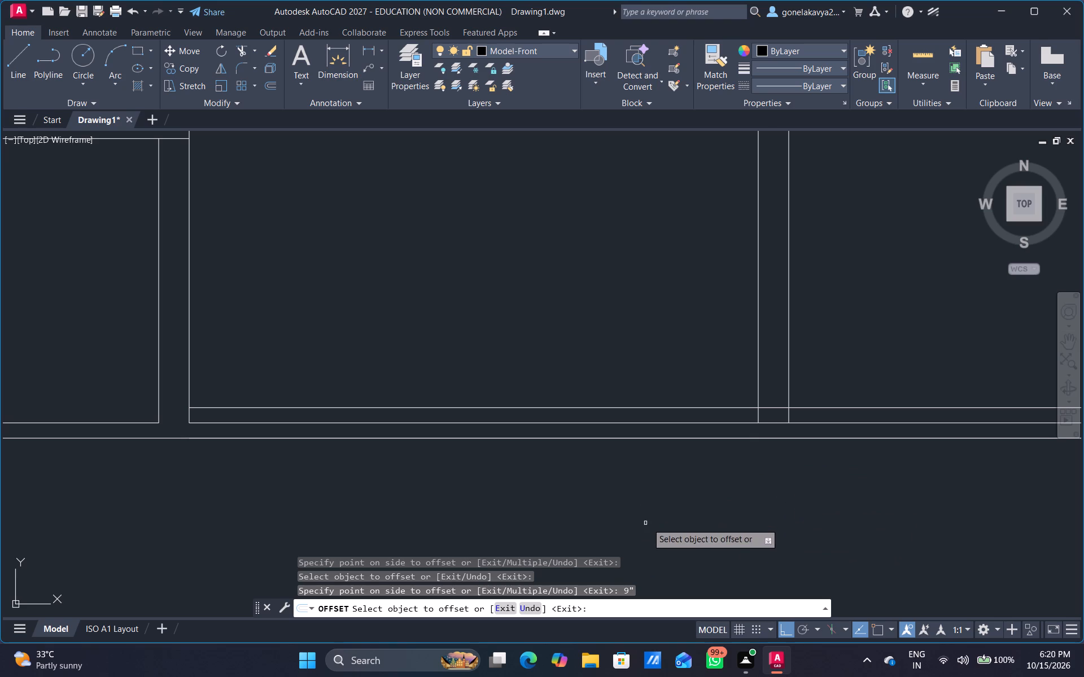
middle_click_drag(659, 524, 740, 539)
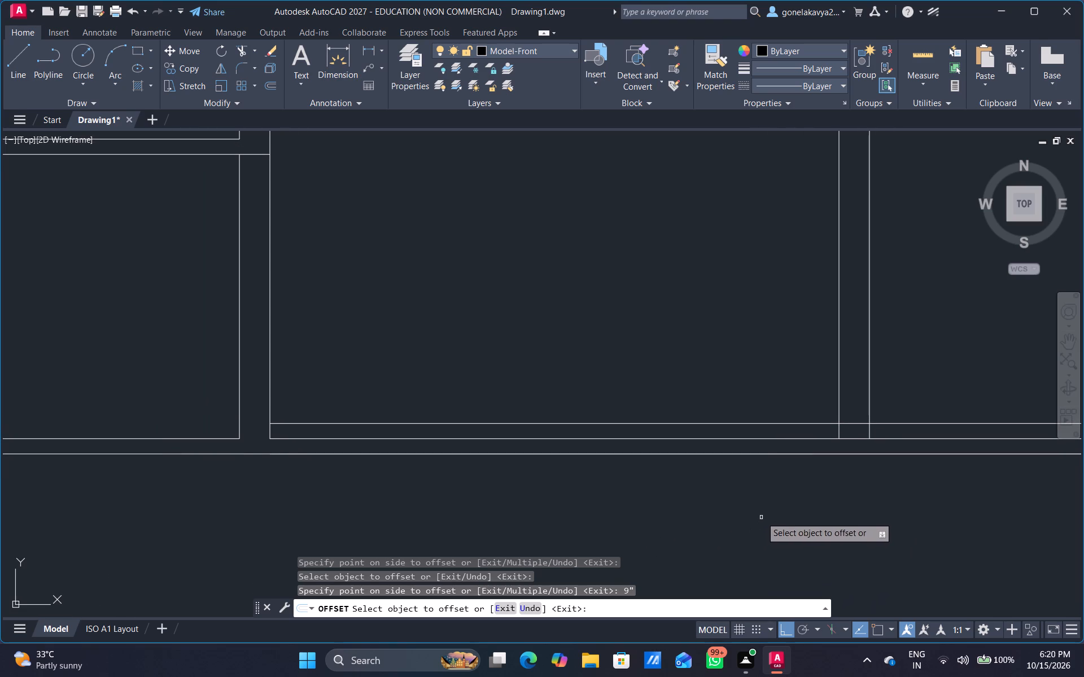
key("Escape")
Trim away the leftover horizontal line inside the upper-right rooms' bottom wall and the vertical wall stubs extending into it.
type("TR")
key("space")
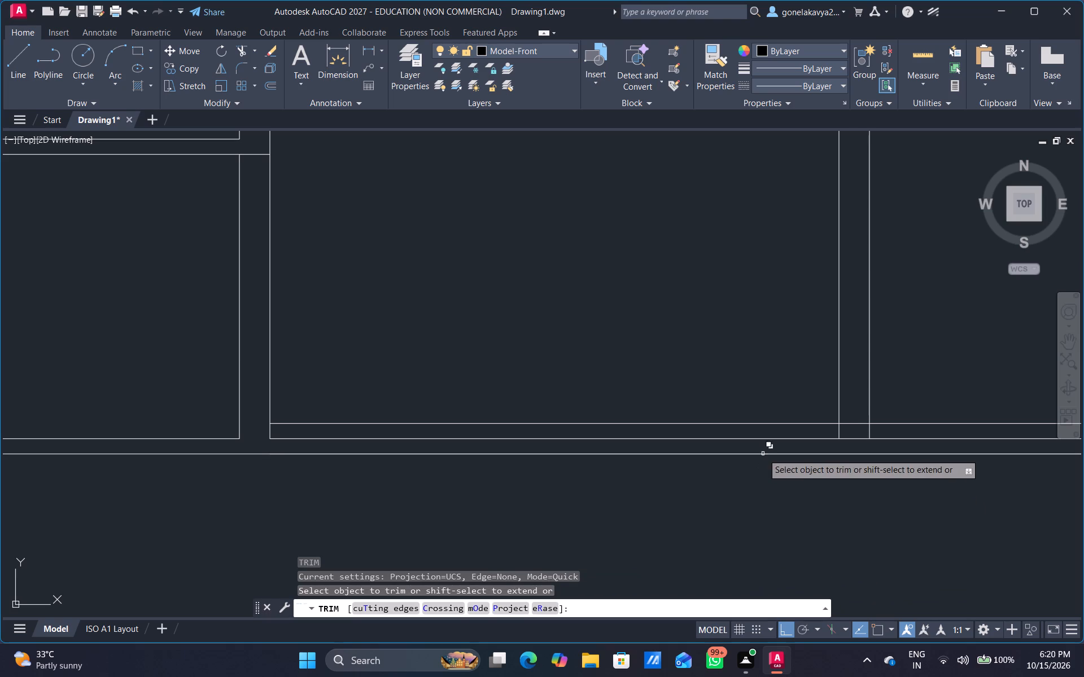
left_click(763, 437)
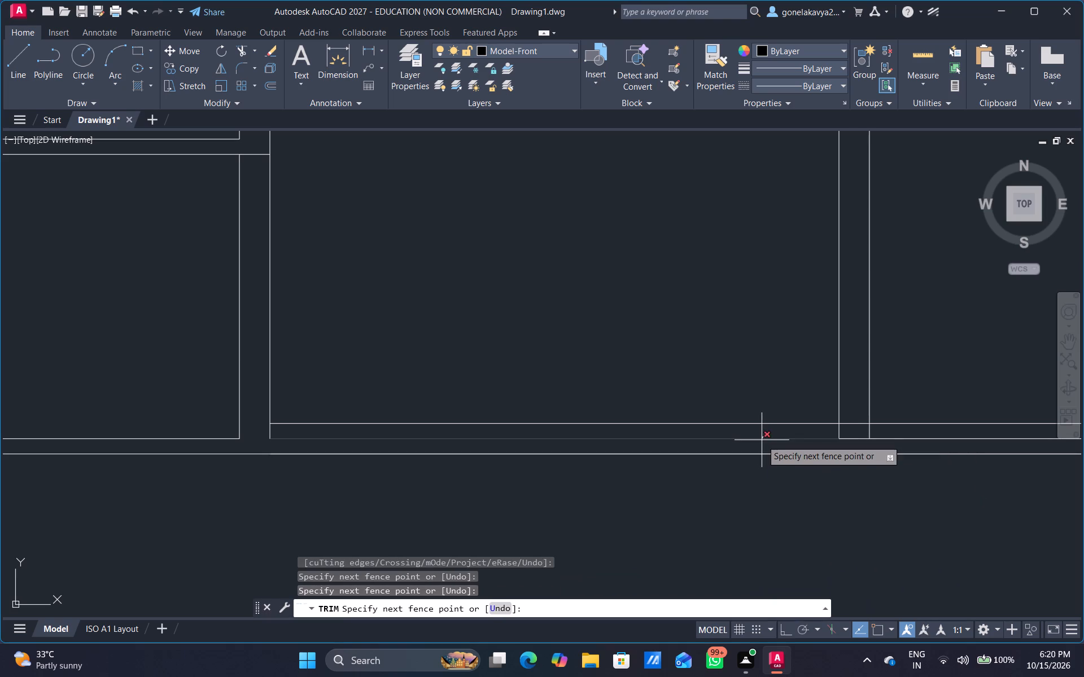
left_click(762, 440)
left_click_drag(820, 435, 863, 435)
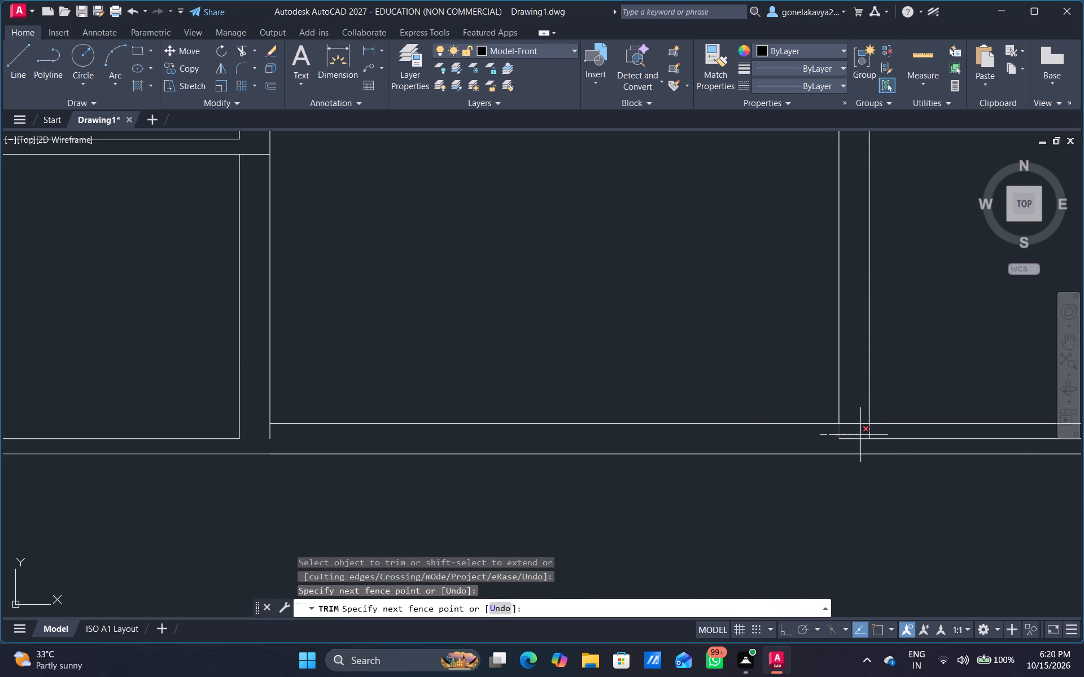
left_click_drag(863, 435, 877, 430)
scroll(871, 437, "down", 1)
left_click(868, 439)
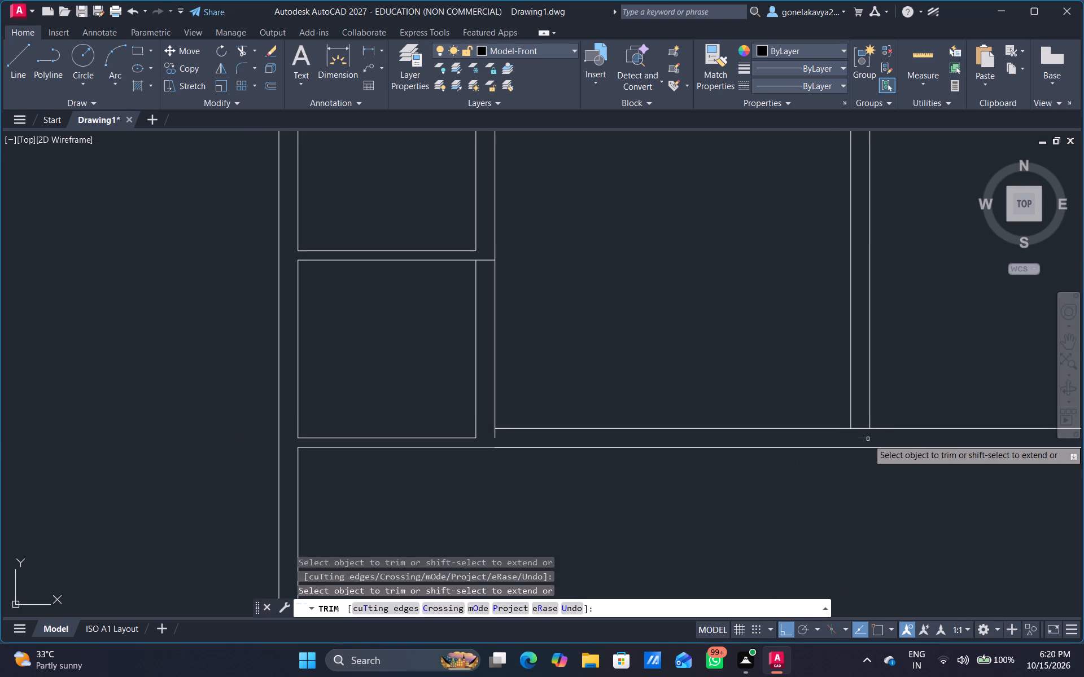
middle_click_drag(618, 437, 775, 488)
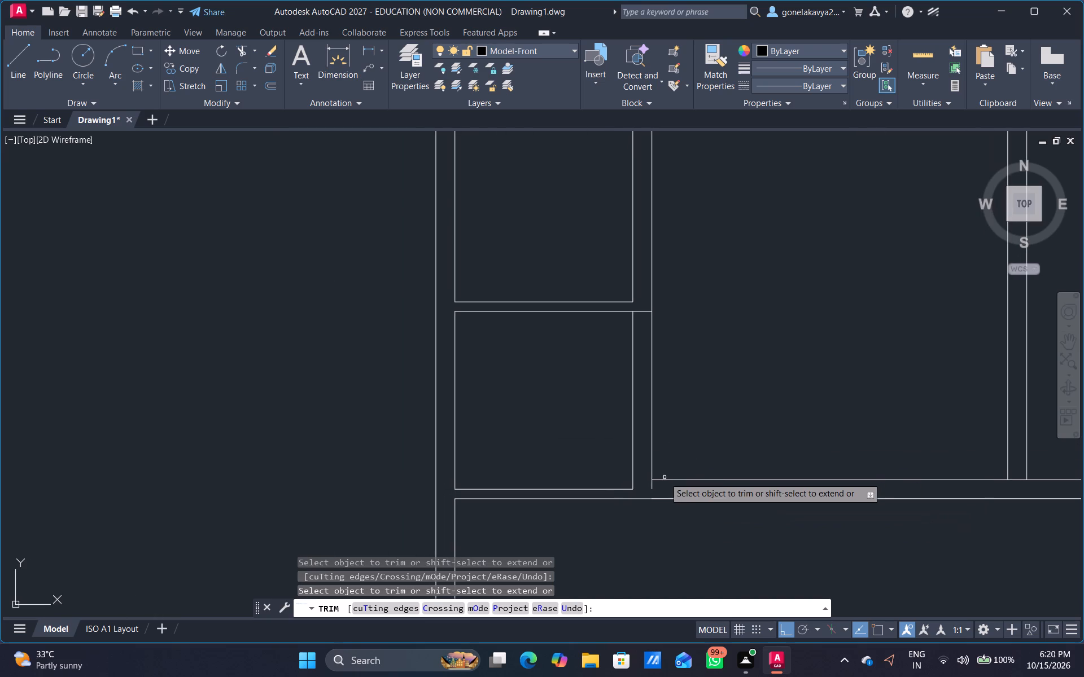
scroll(665, 477, "up", 3)
left_click(614, 517)
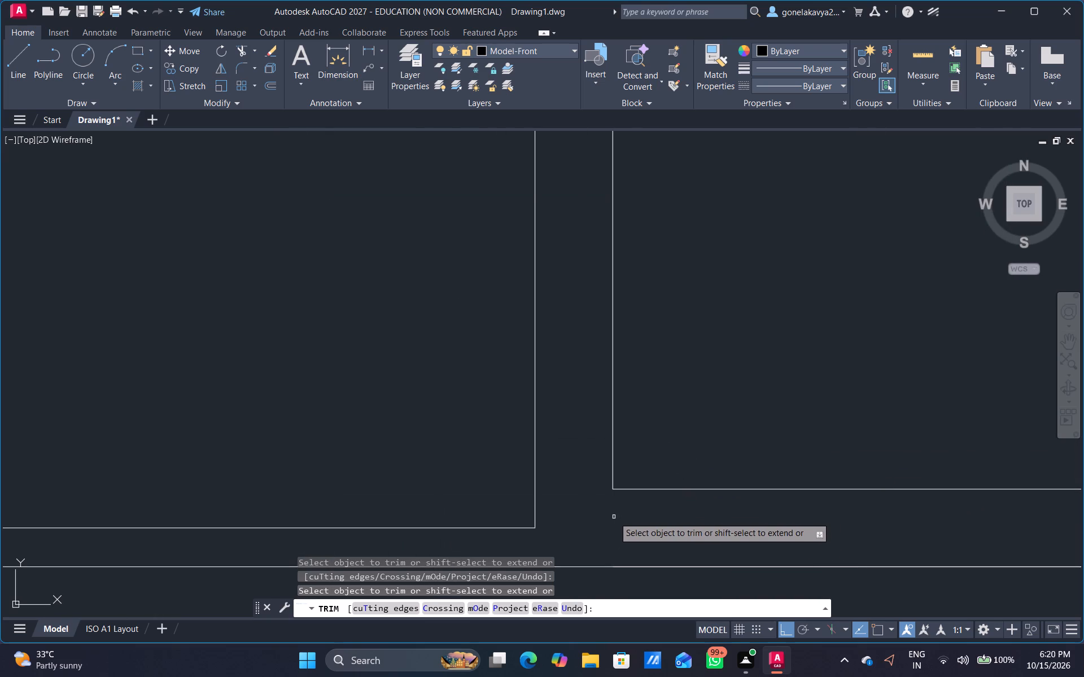
Trim the right exterior wall's inner line where the upper-right rooms' bottom wall meets it.
scroll(967, 473, "down", 4)
middle_click_drag(1083, 496, 413, 432)
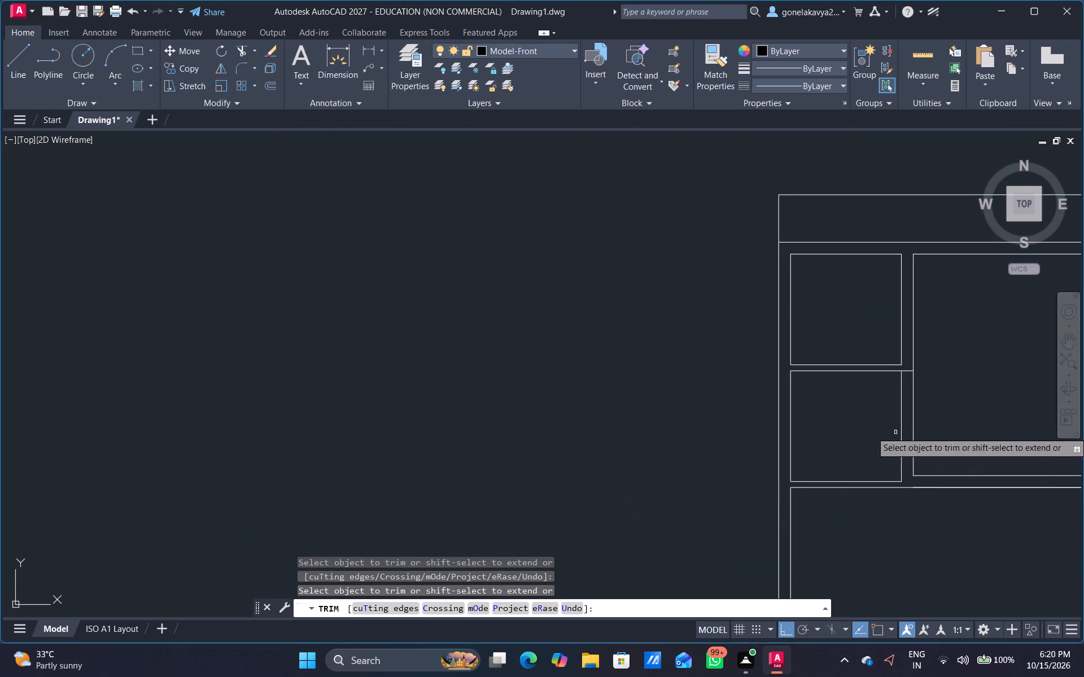
middle_click_drag(922, 419, 214, 365)
scroll(533, 436, "up", 4)
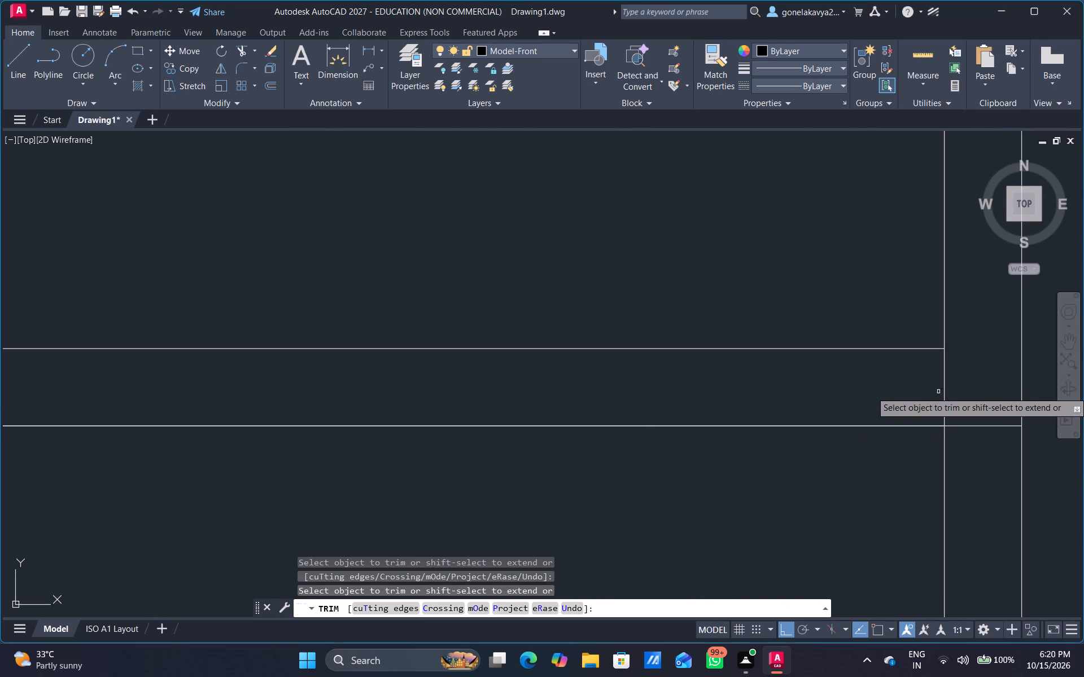
left_click_drag(925, 393, 984, 433)
scroll(825, 498, "down", 3)
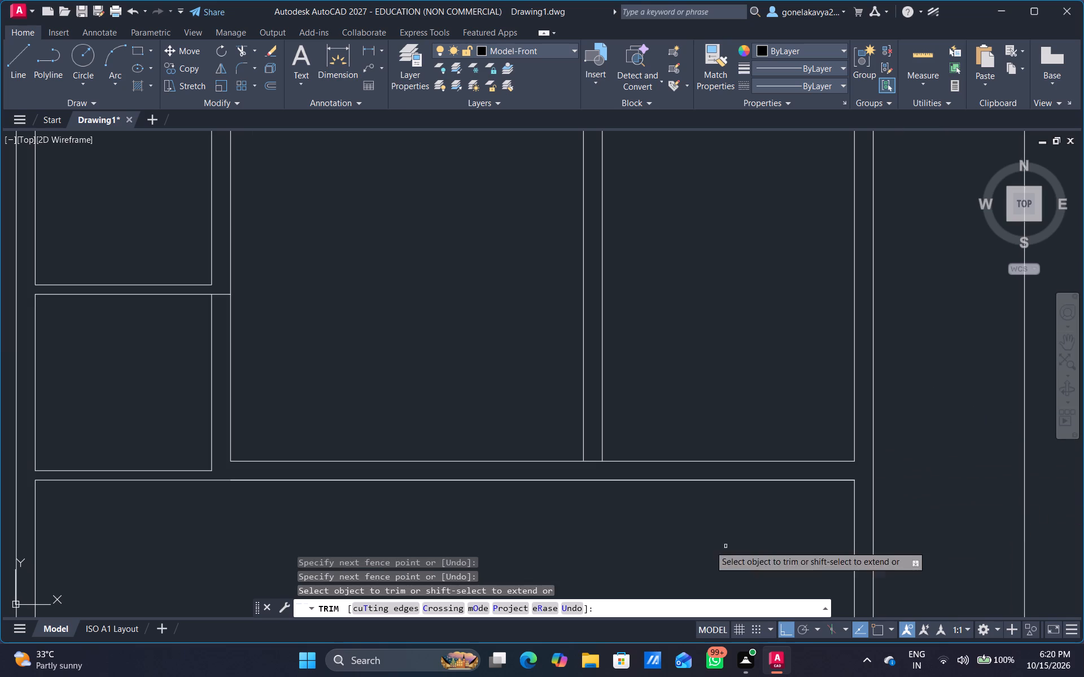
Trim the room wall lines crossing the vertical partition's thickness at its bottom and top ends.
middle_click_drag(703, 540, 803, 494)
scroll(657, 379, "up", 2)
left_click_drag(742, 449, 742, 463)
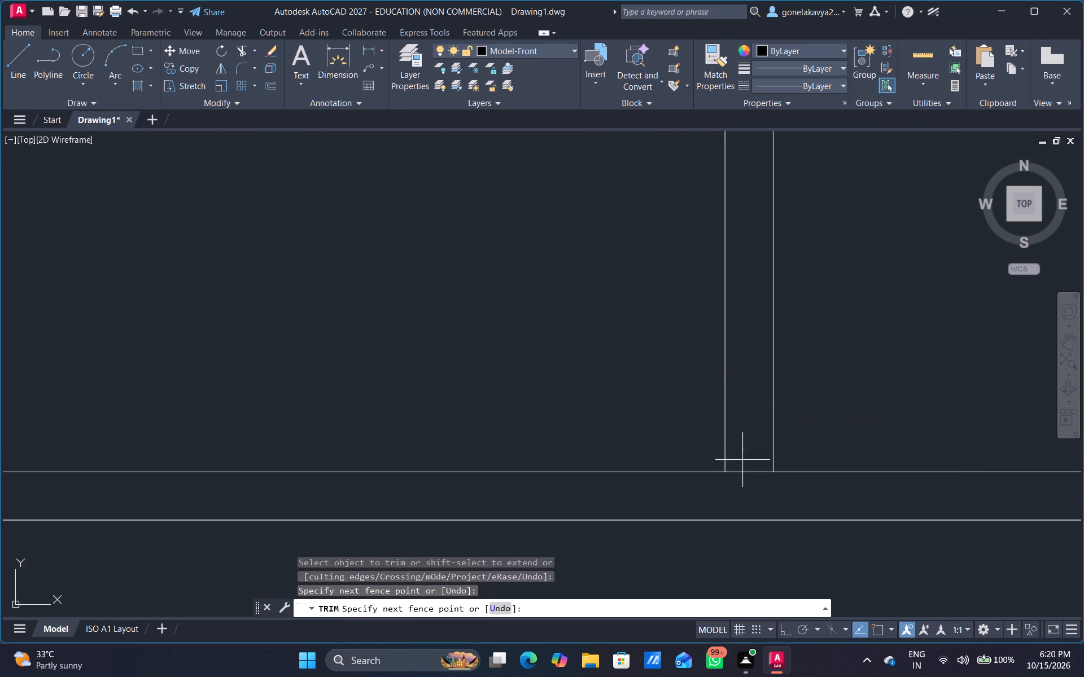
left_click_drag(742, 463, 742, 480)
scroll(752, 479, "down", 4)
middle_click_drag(798, 408, 809, 375)
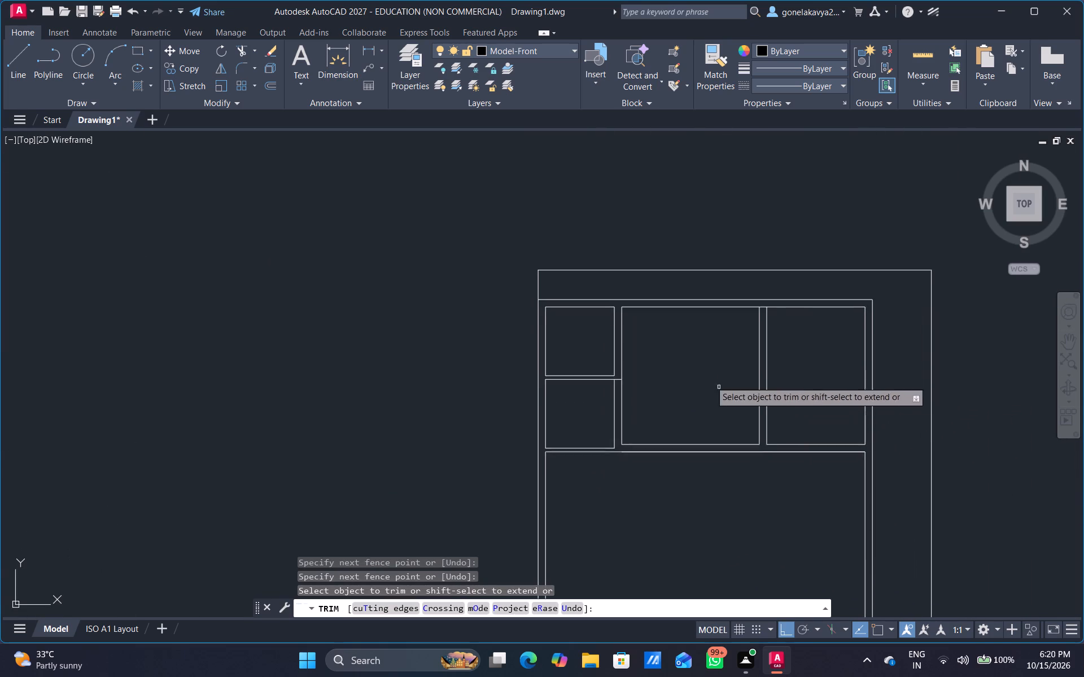
scroll(700, 328, "up", 3)
middle_click_drag(833, 289, 658, 437)
left_click_drag(780, 393, 779, 369)
scroll(777, 411, "down", 5)
middle_click_drag(741, 489, 723, 395)
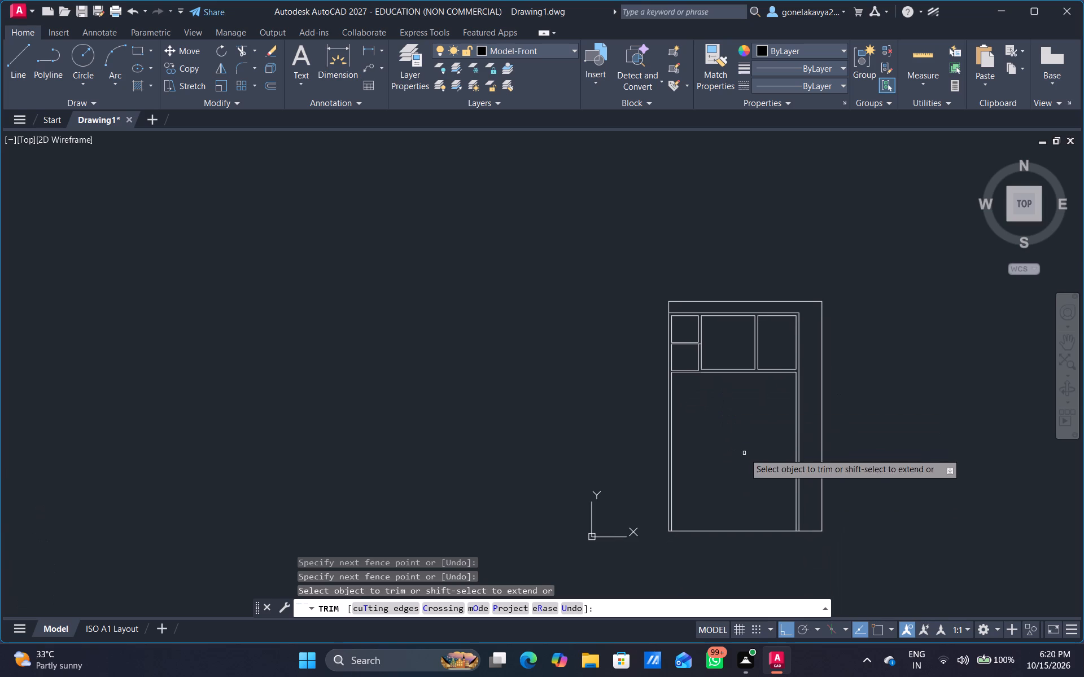
key("Escape")
Offset the large lower room's top wall line 4'9" downward, and offset that new line 4.5" below for a thin wall.
key("o")
key("Return")
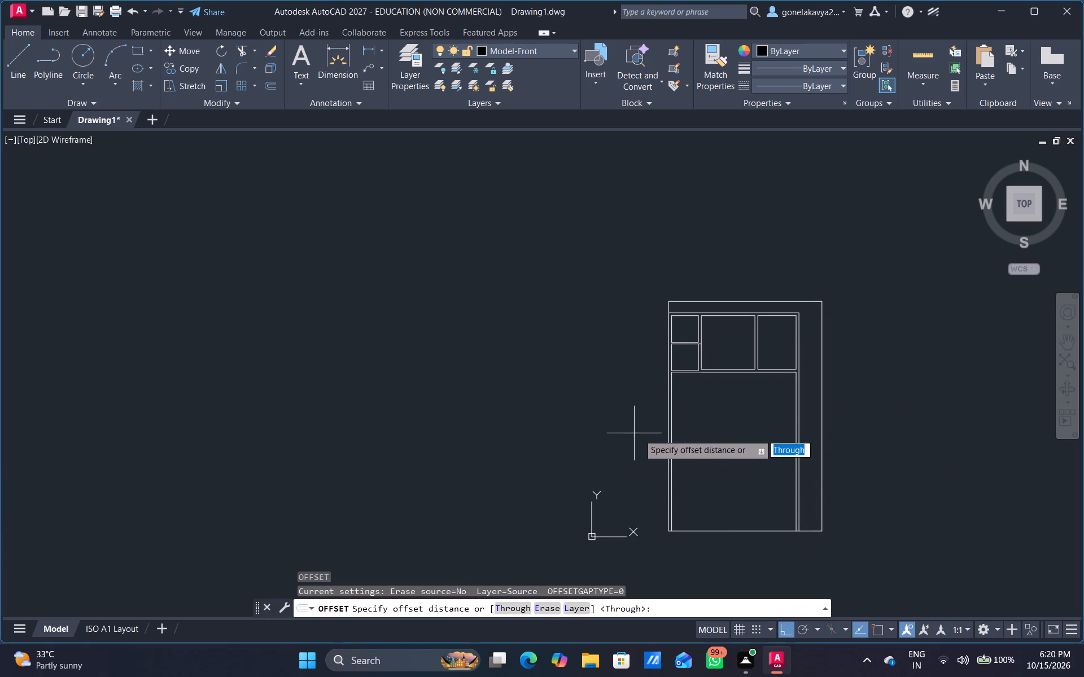
scroll(700, 409, "up", 3)
middle_click_drag(676, 384, 641, 527)
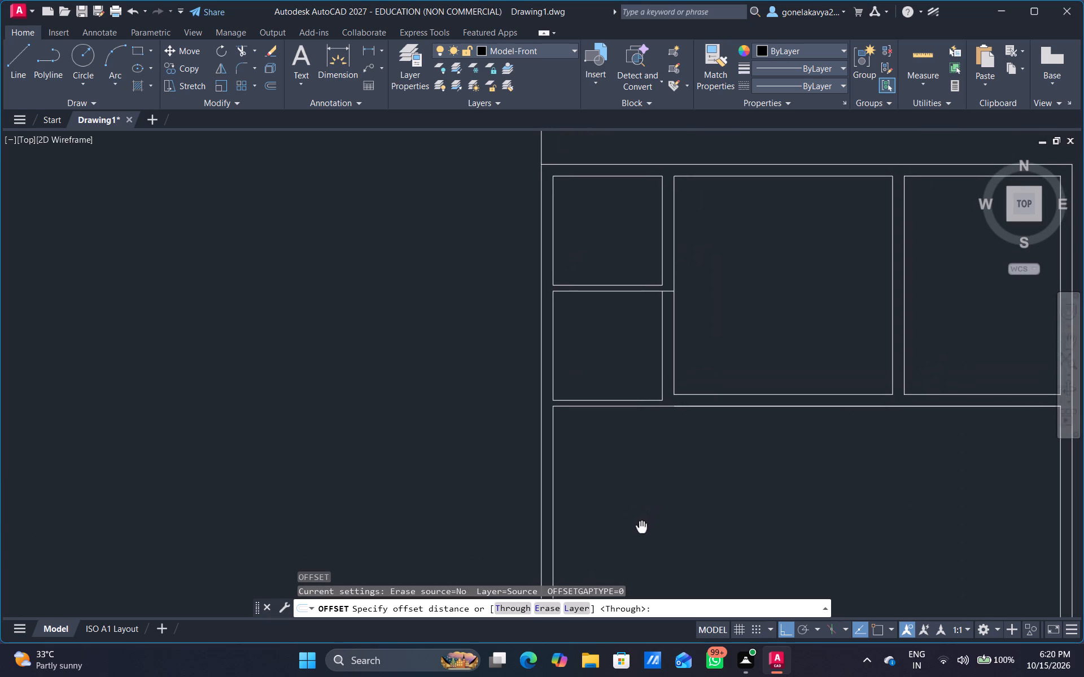
middle_click_drag(641, 527, 640, 526)
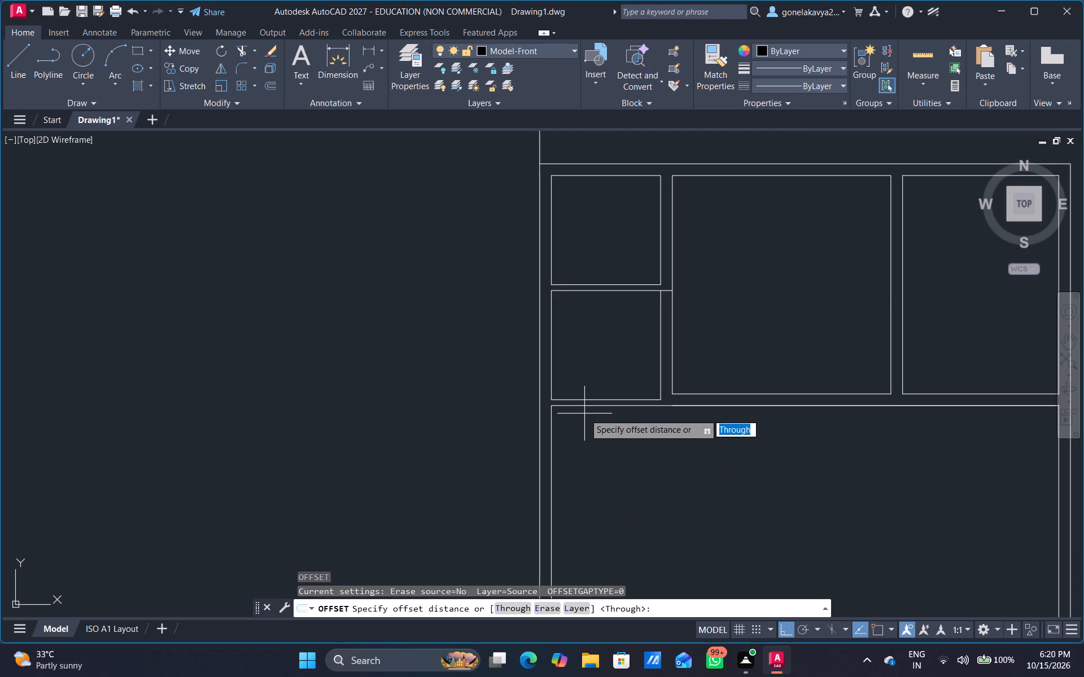
type("4'9")
key("shift+quotedbl")
key("Return")
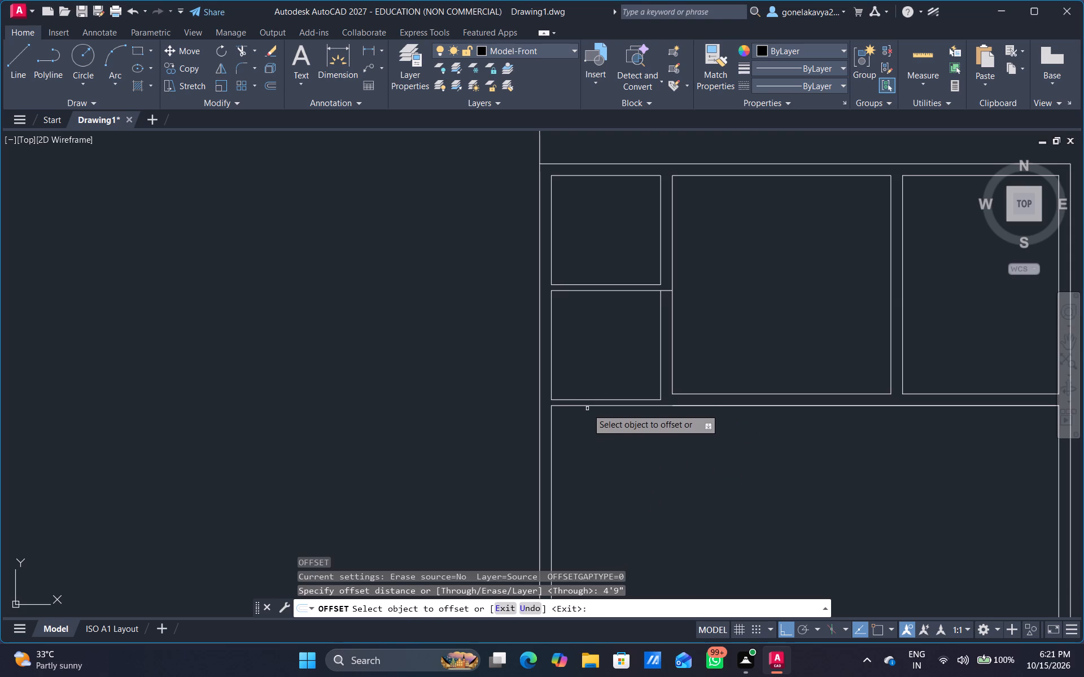
left_click(587, 408)
left_click(589, 405)
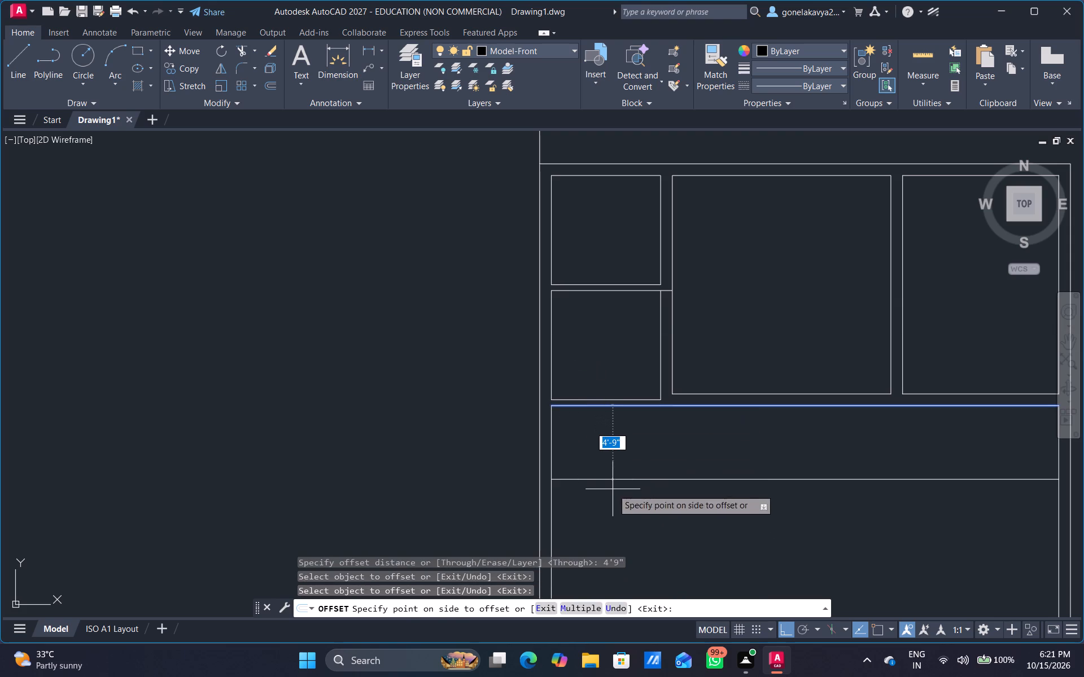
left_click(613, 495)
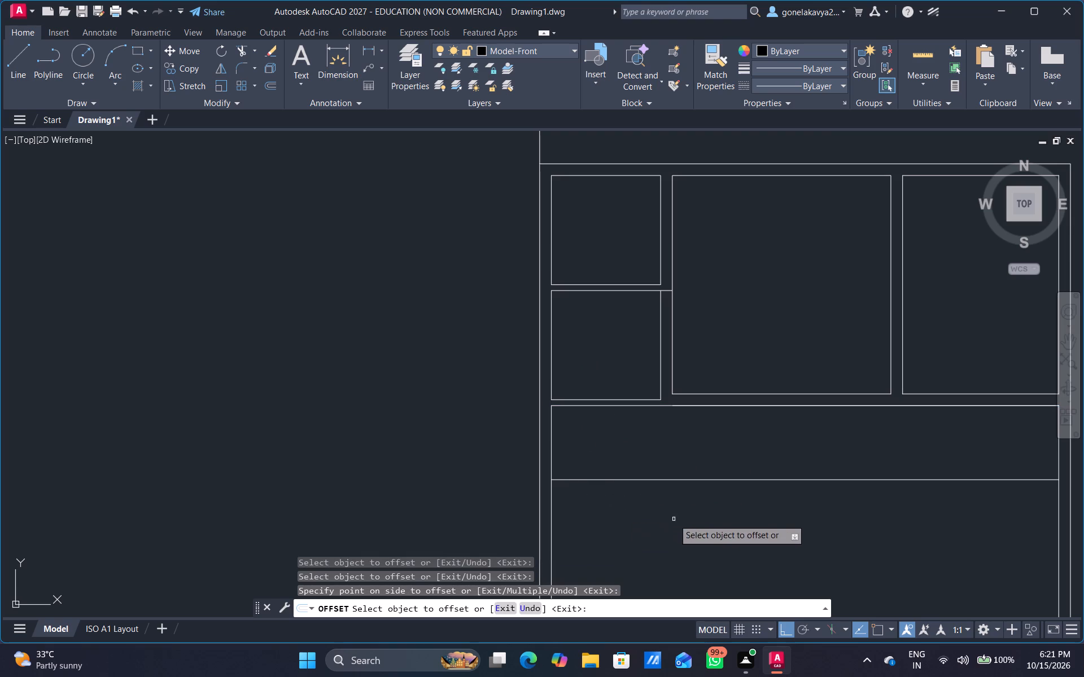
left_click(696, 480)
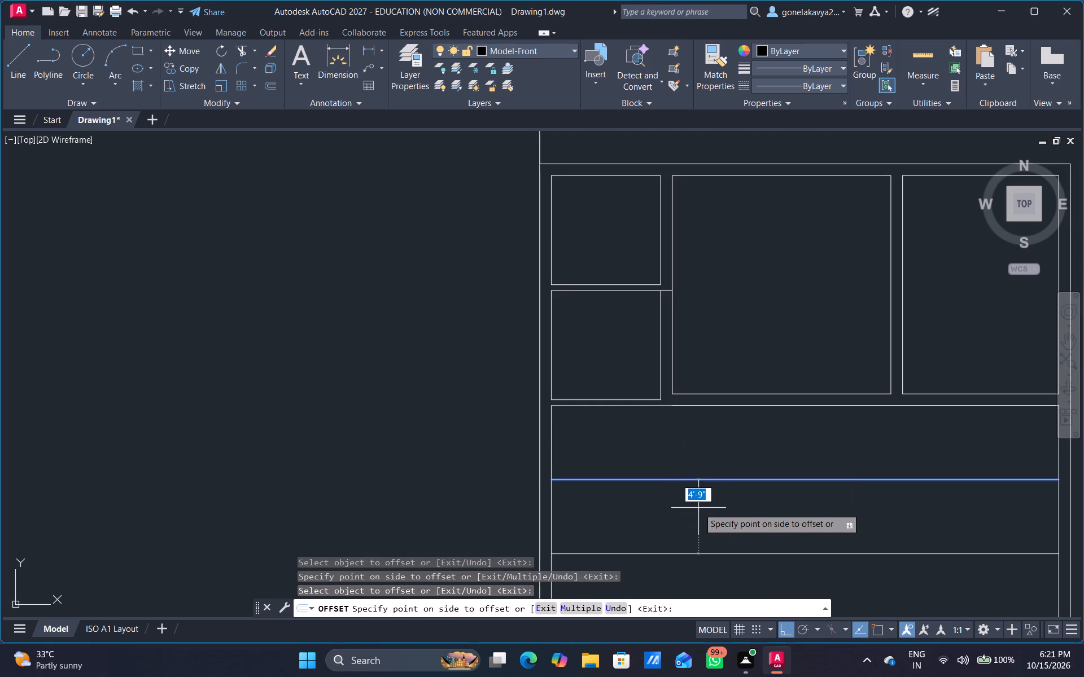
type("4.5\"")
key("Return")
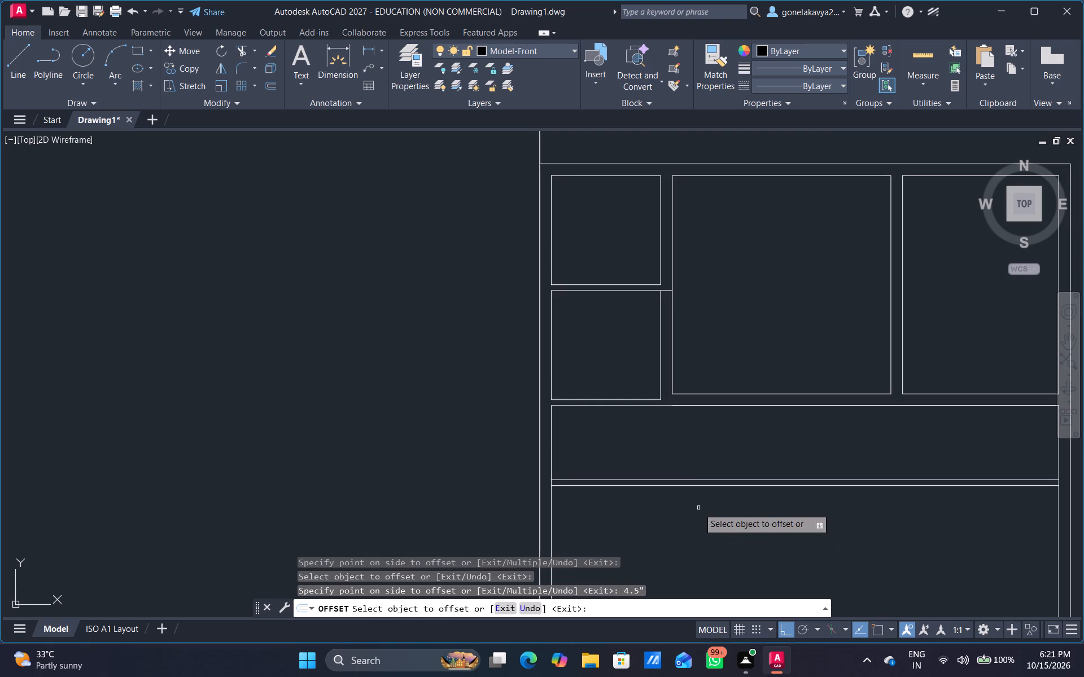
Offset the lower room's left inner wall line 8' into the room, and offset that new line 9" right for the wall thickness.
left_click(550, 446)
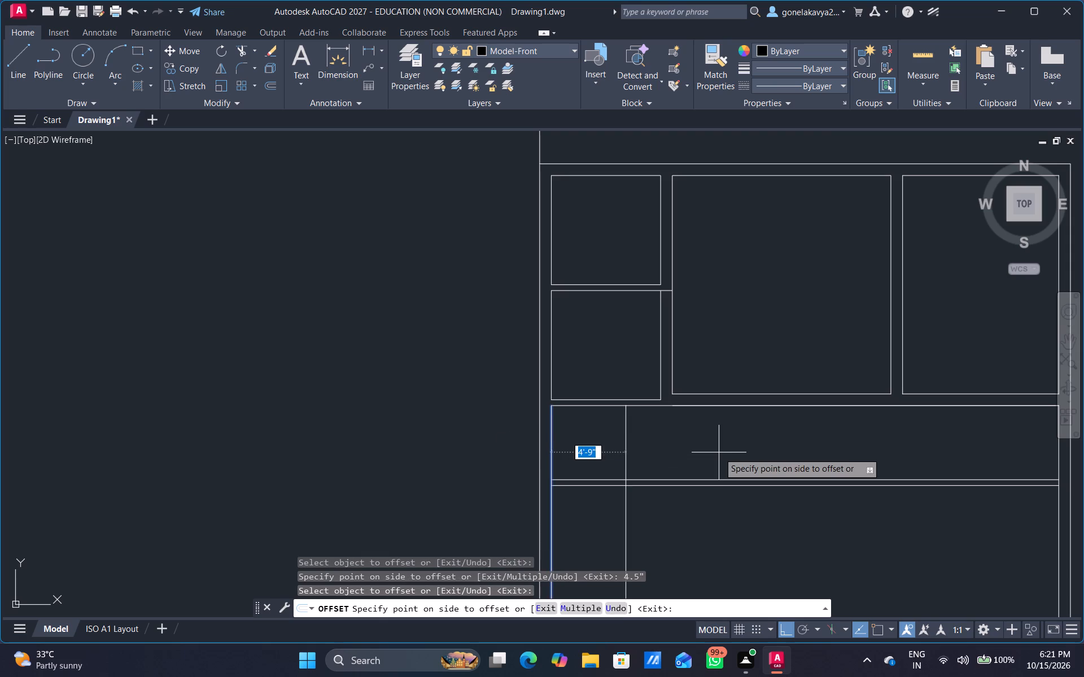
type("8'")
key("Return")
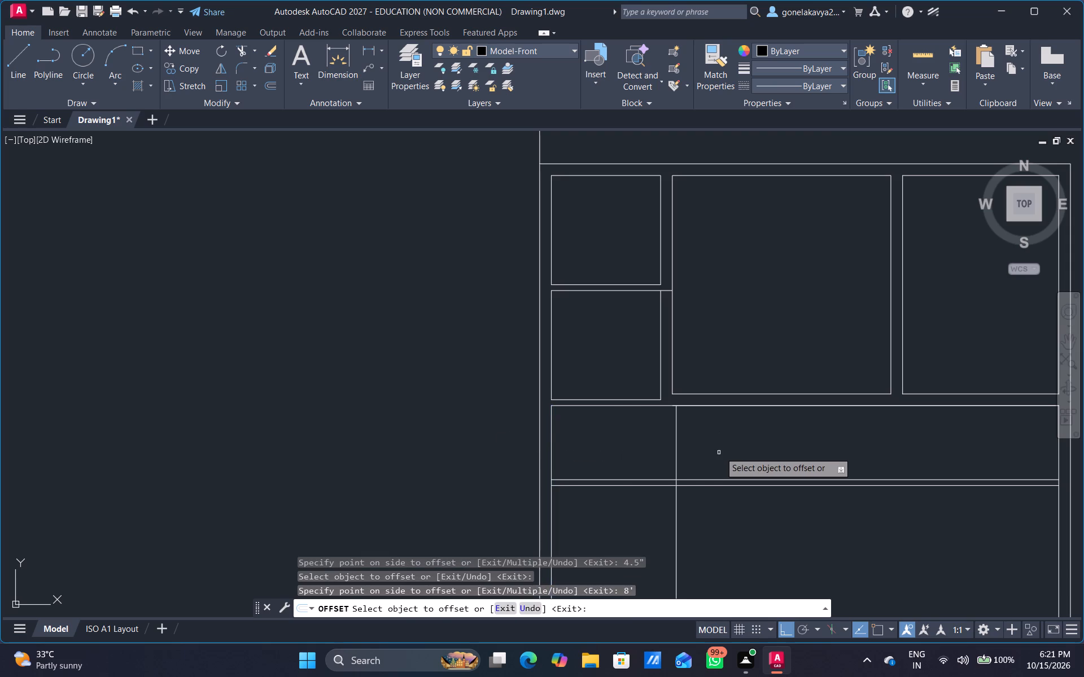
left_click(678, 458)
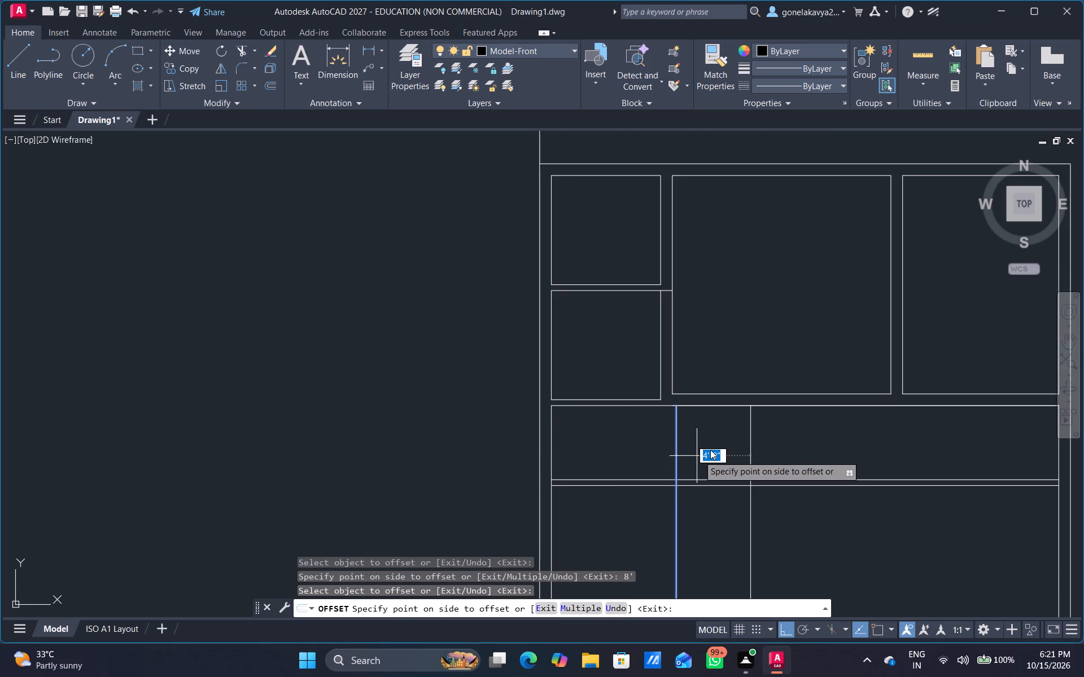
type("9\"")
key("Return")
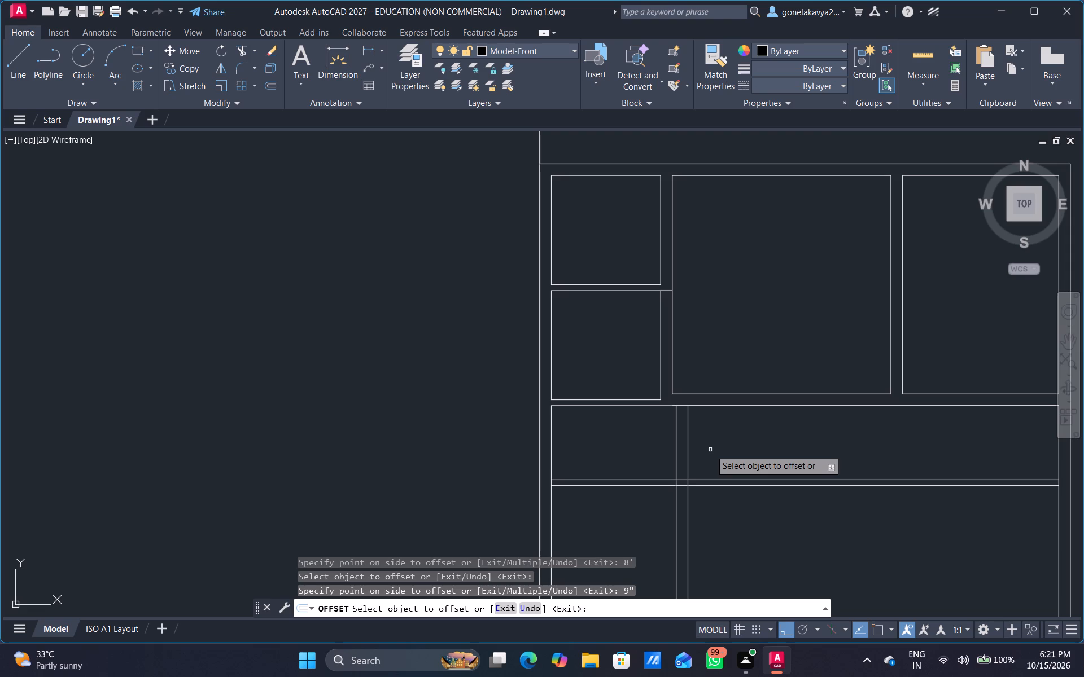
middle_click_drag(729, 536, 742, 445)
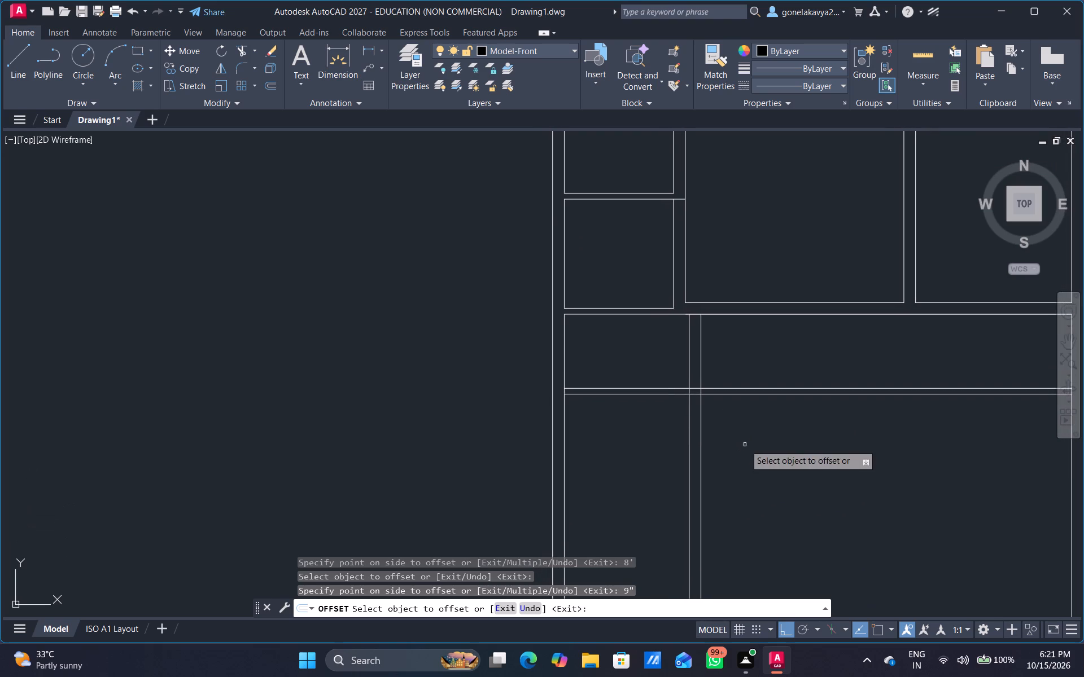
key("Escape")
Trim the new wall lines extending below and to the right of the small room under the left rooms.
type("TR")
key("space")
left_click_drag(738, 449, 677, 493)
left_click_drag(773, 458, 778, 371)
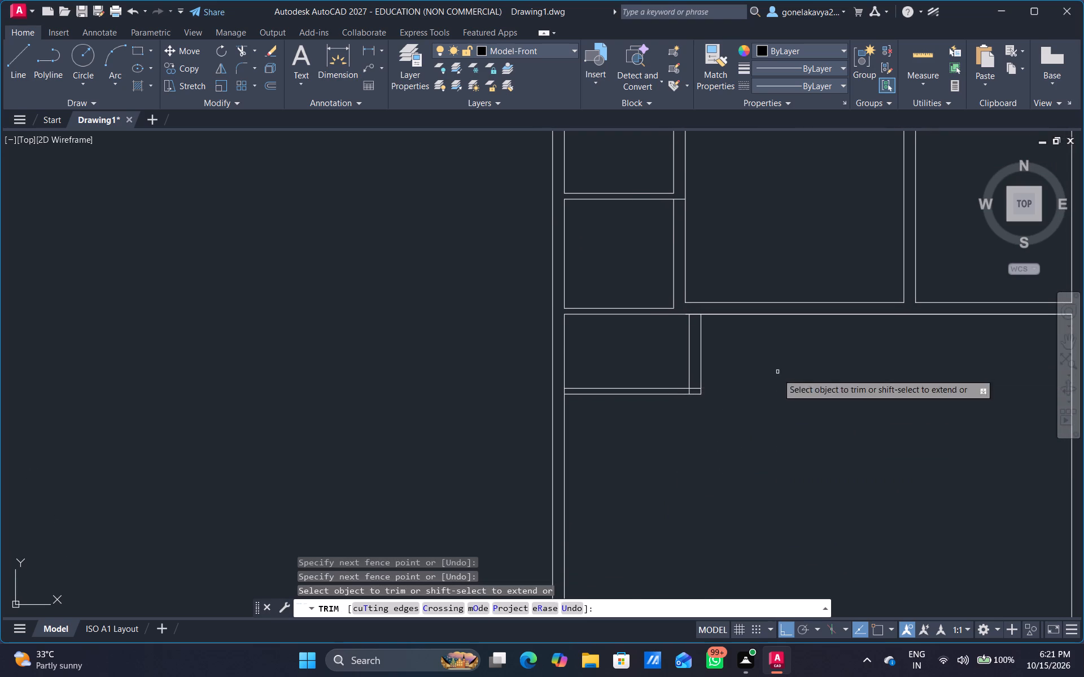
scroll(764, 485, "down", 1)
middle_click_drag(730, 489, 740, 458)
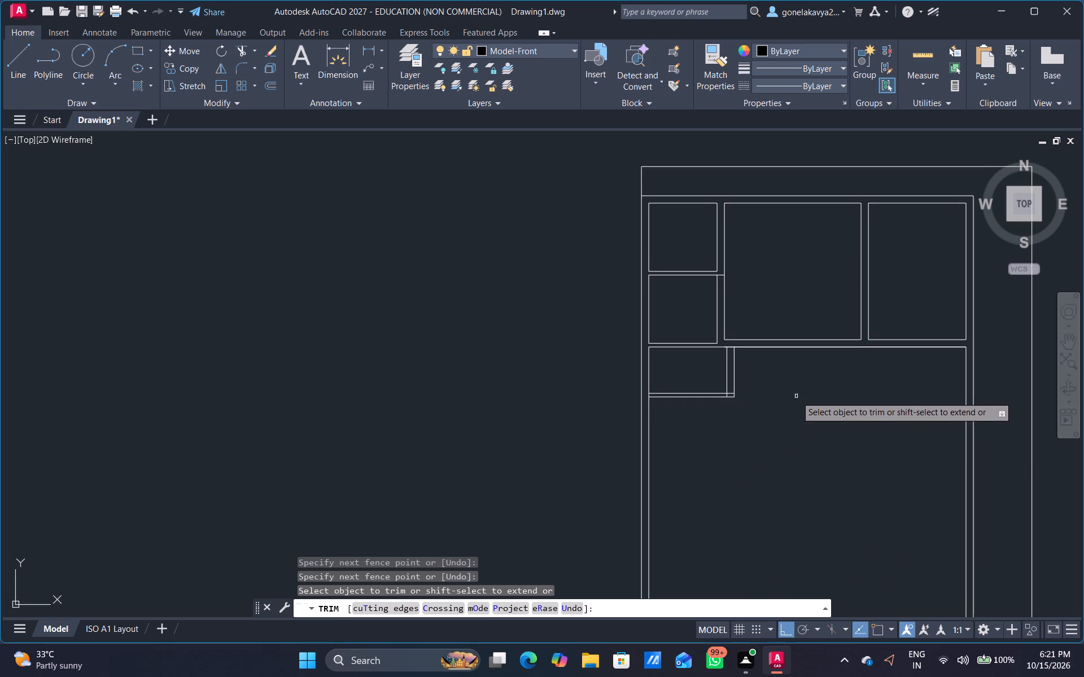
key("Escape")
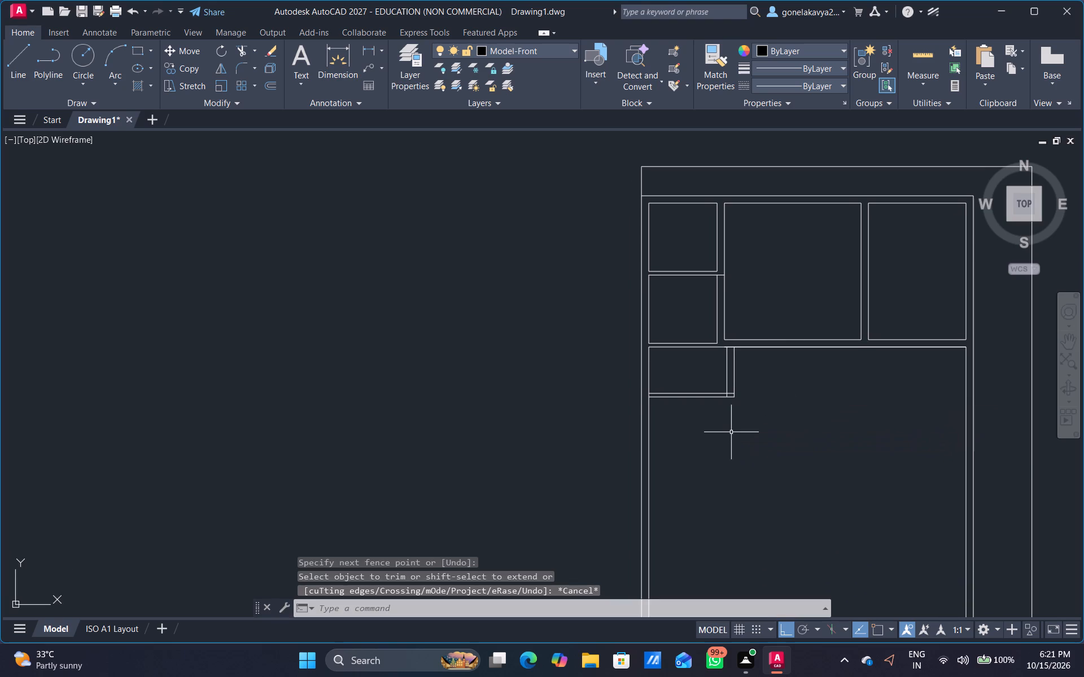
Offset the small room's lower outer wall line 7'6" downward to start the next room.
key("o")
key("Return")
scroll(670, 424, "up", 1)
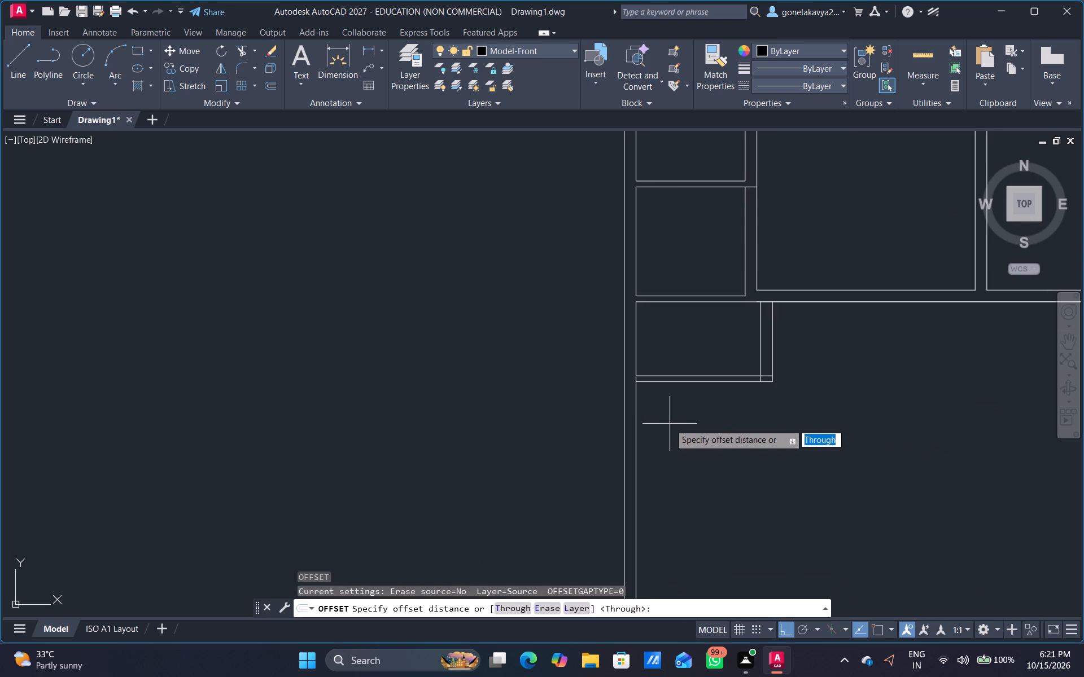
middle_click_drag(675, 420, 685, 451)
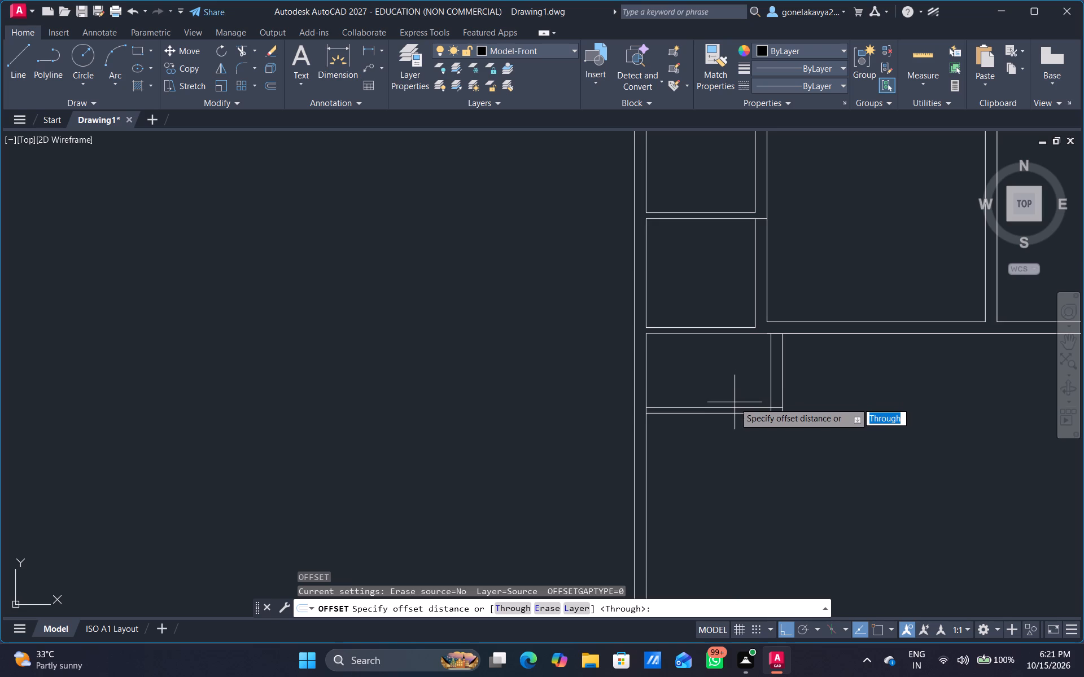
key("7")
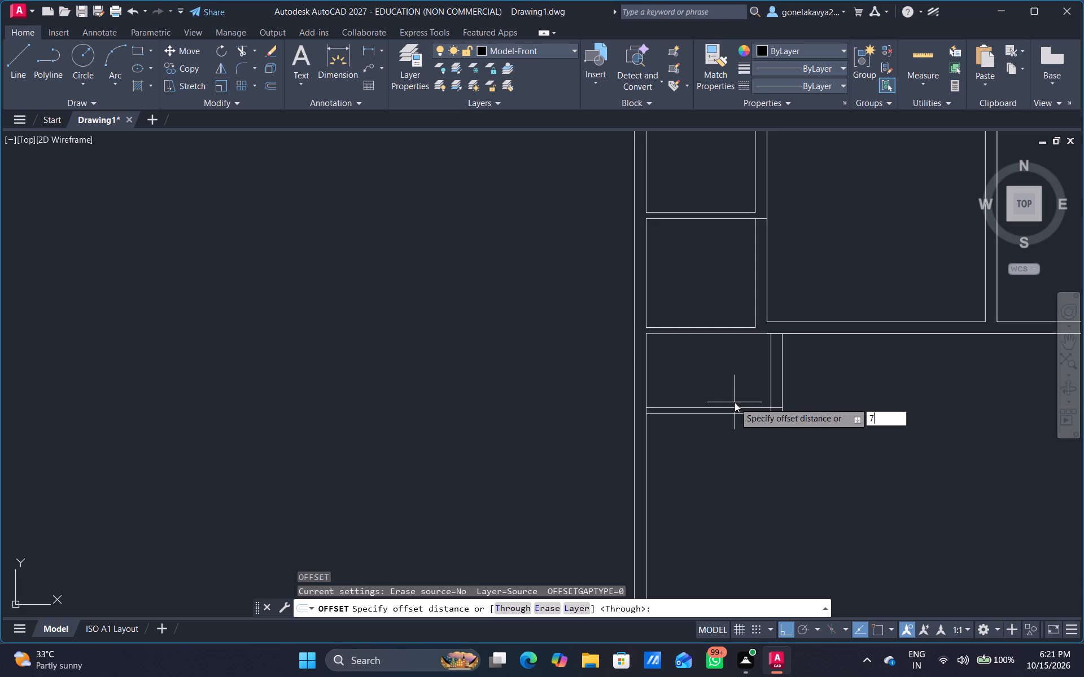
key("apostrophe")
type("6\"")
key("Return")
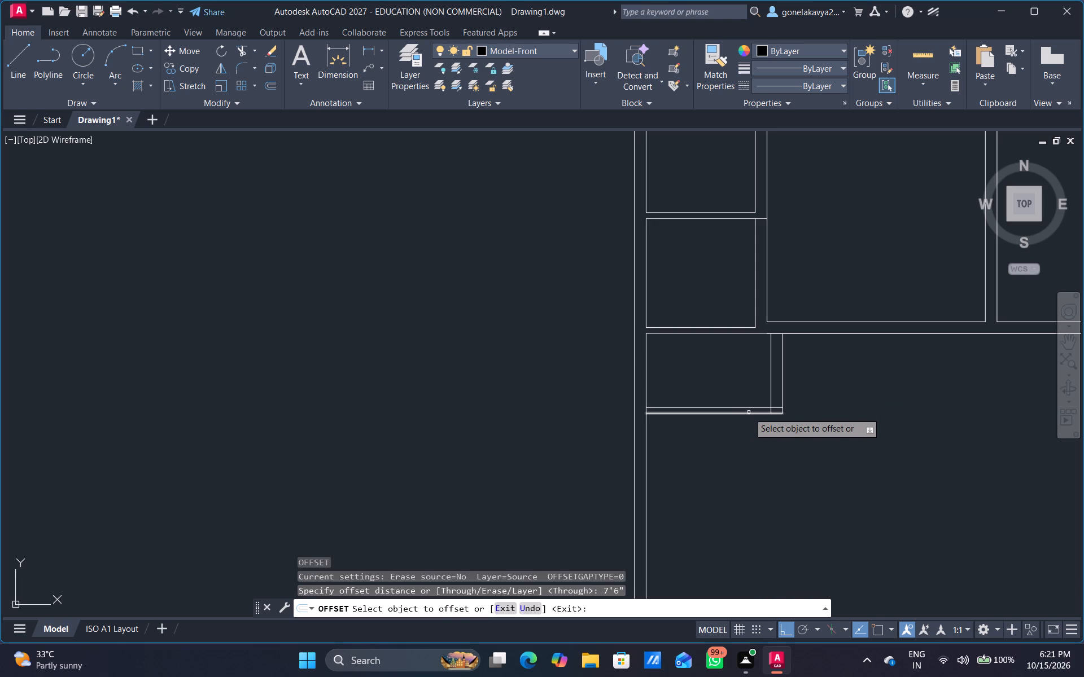
left_click(755, 412)
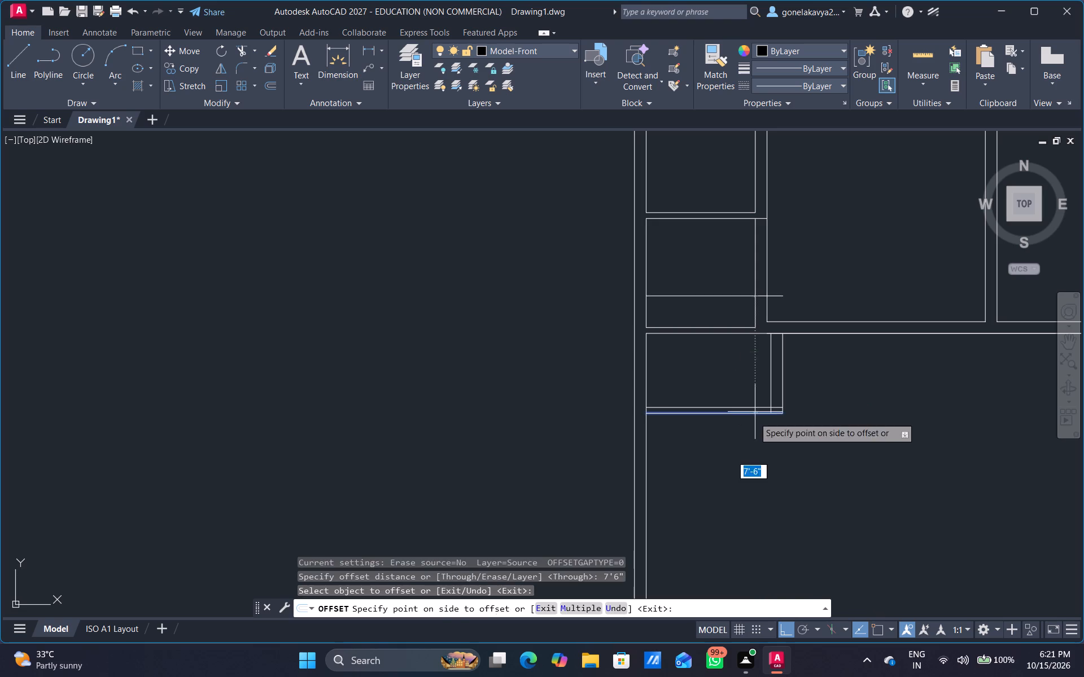
left_click(781, 486)
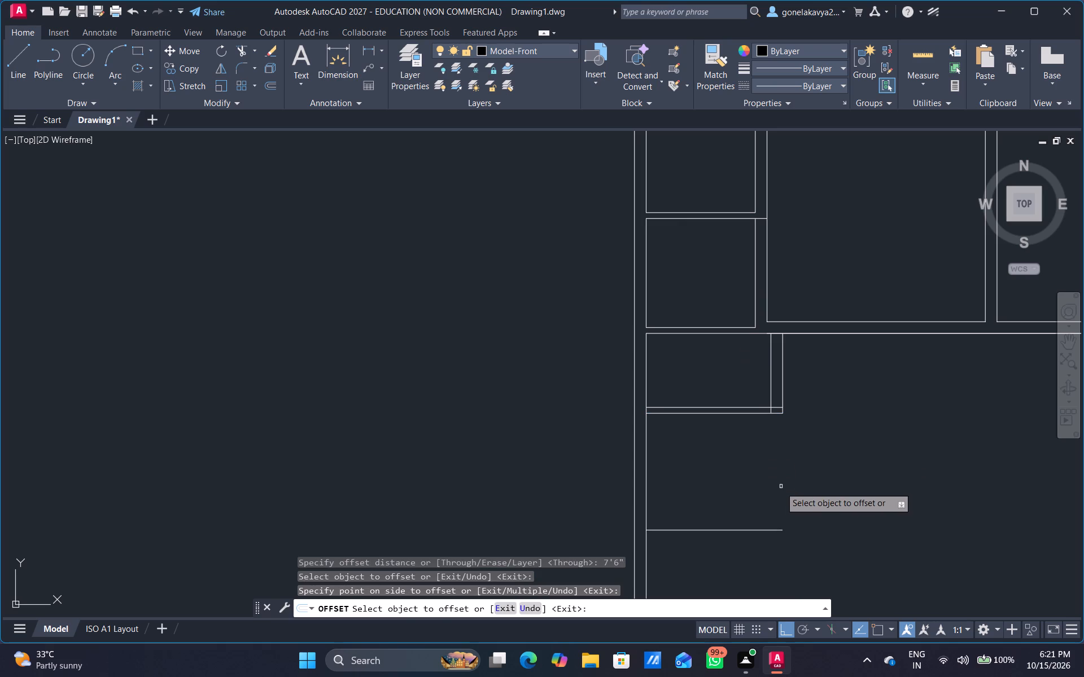
middle_click_drag(771, 511, 745, 448)
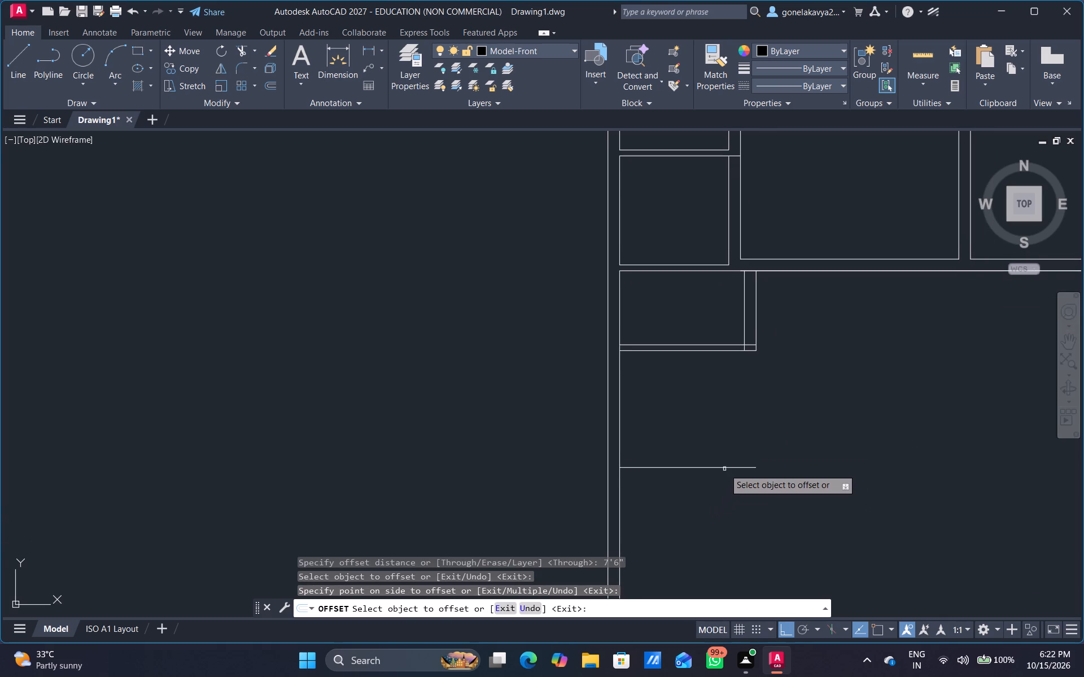
Offset the new room's lower wall line 4.5" downward to give the thin wall its thickness.
left_click(725, 467)
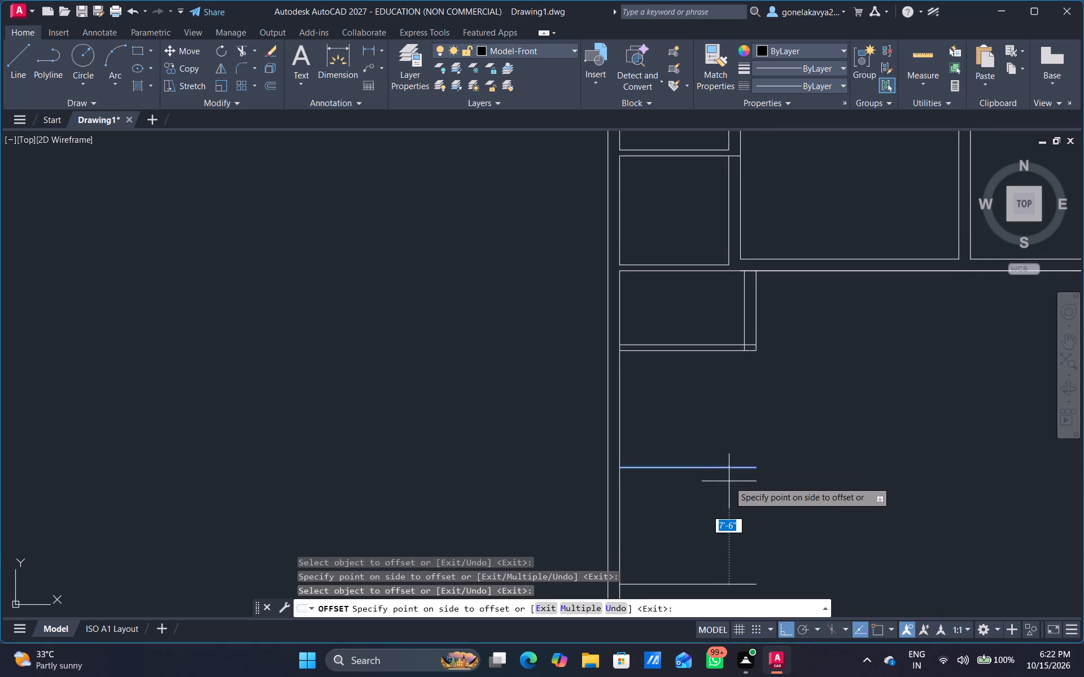
type("4.5\"")
key("Return")
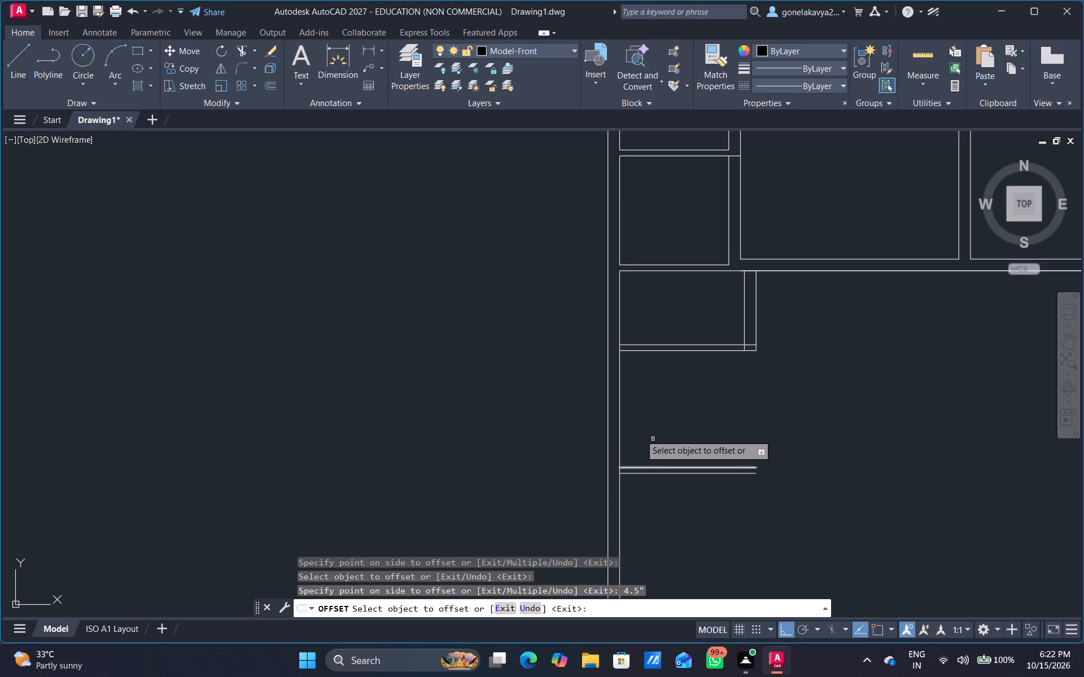
Offset the left inner wall line 7'0" into the room, and offset that new line 4.5" right for the thin wall.
left_click(619, 438)
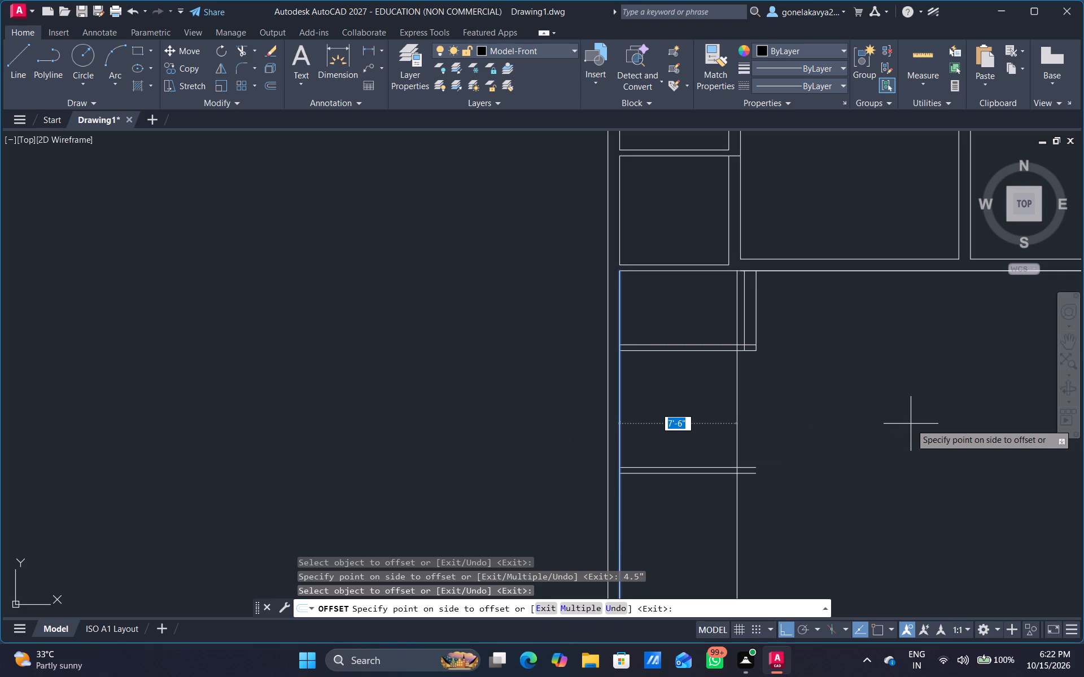
key("7")
type("'0\"")
key("Return")
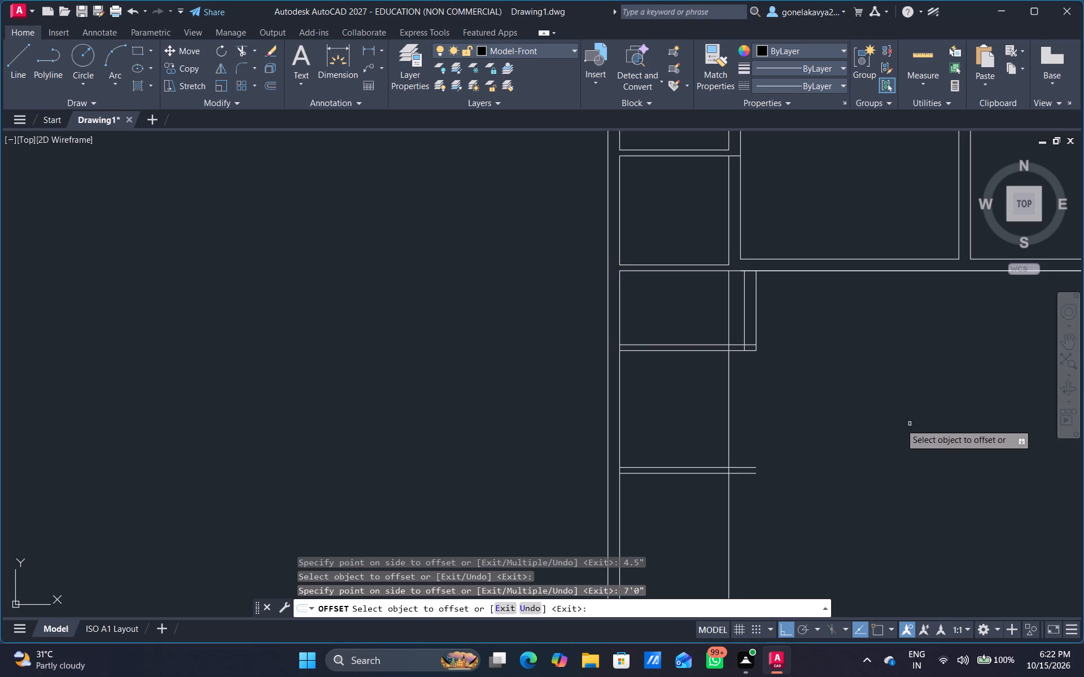
left_click(729, 408)
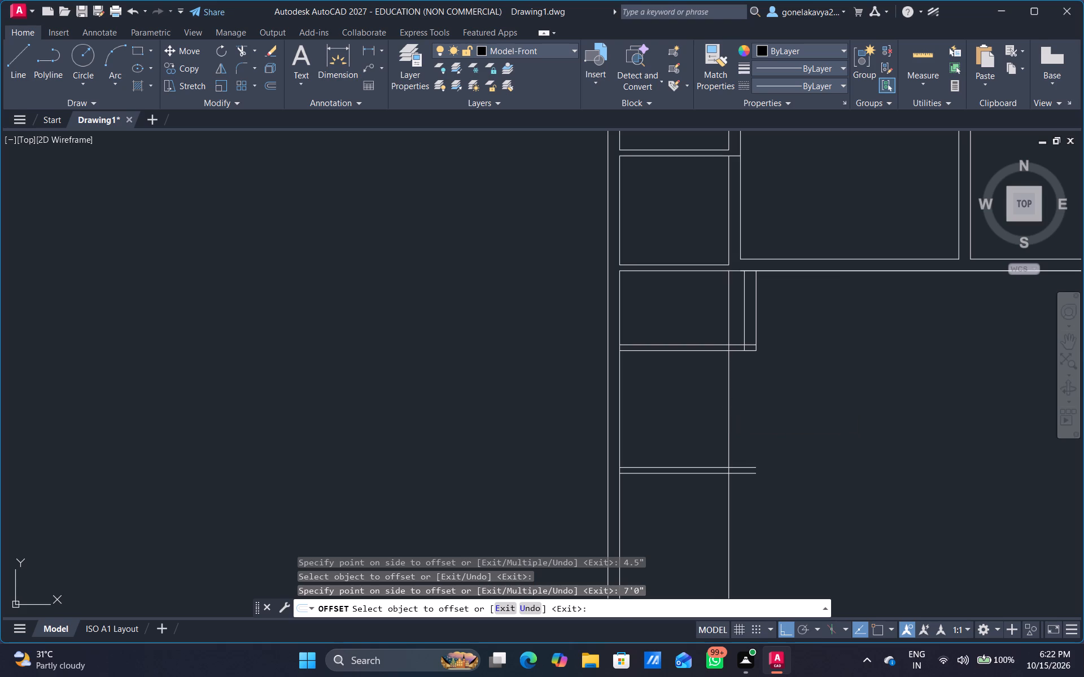
type("4.5\"")
key("Return")
key("Escape")
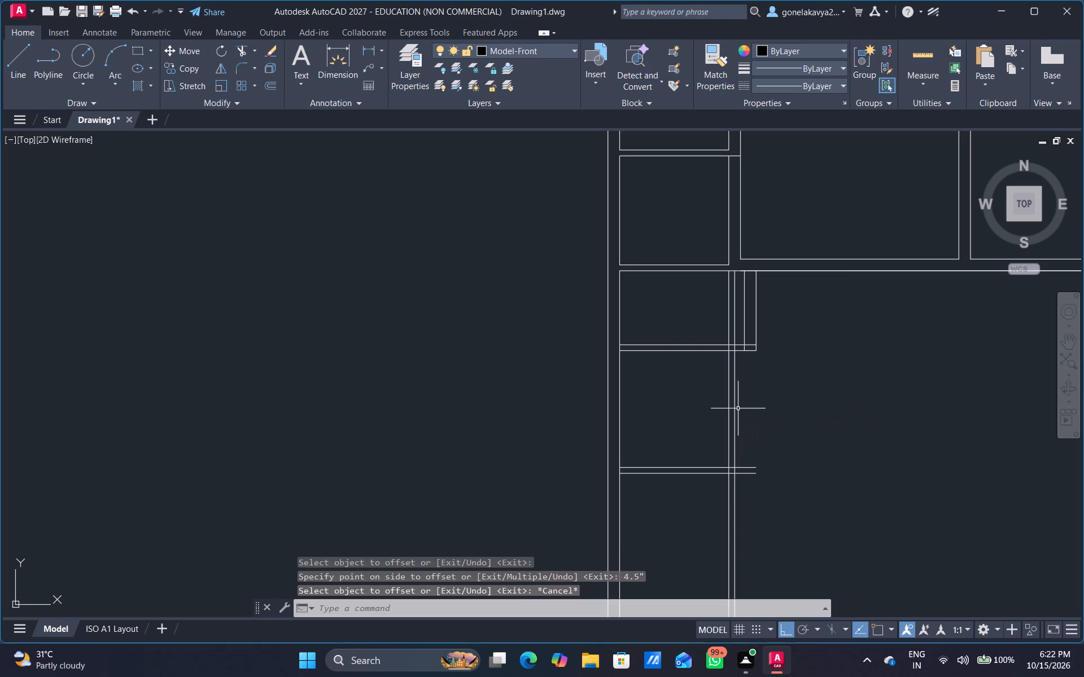
Trim the wall lines overshooting the new room's lower right corner.
type("TR")
key("space")
left_click_drag(750, 447, 718, 512)
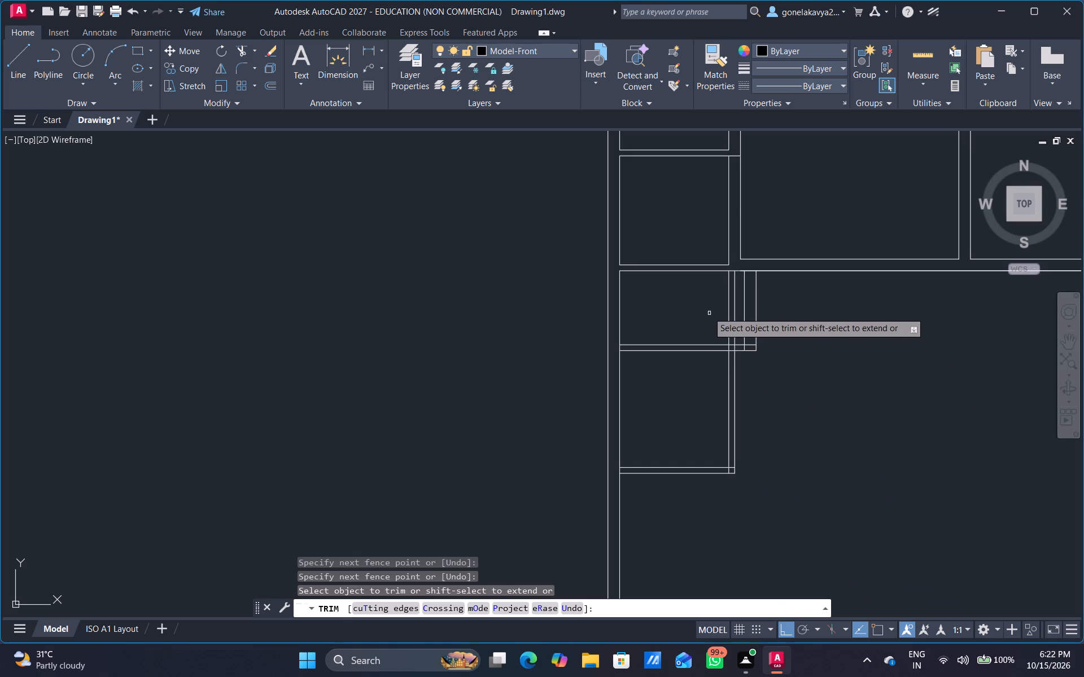
Trim the new vertical wall lines above the new room's top wall, and open the wall line between them at the junction.
scroll(708, 312, "up", 4)
left_click_drag(795, 440, 890, 443)
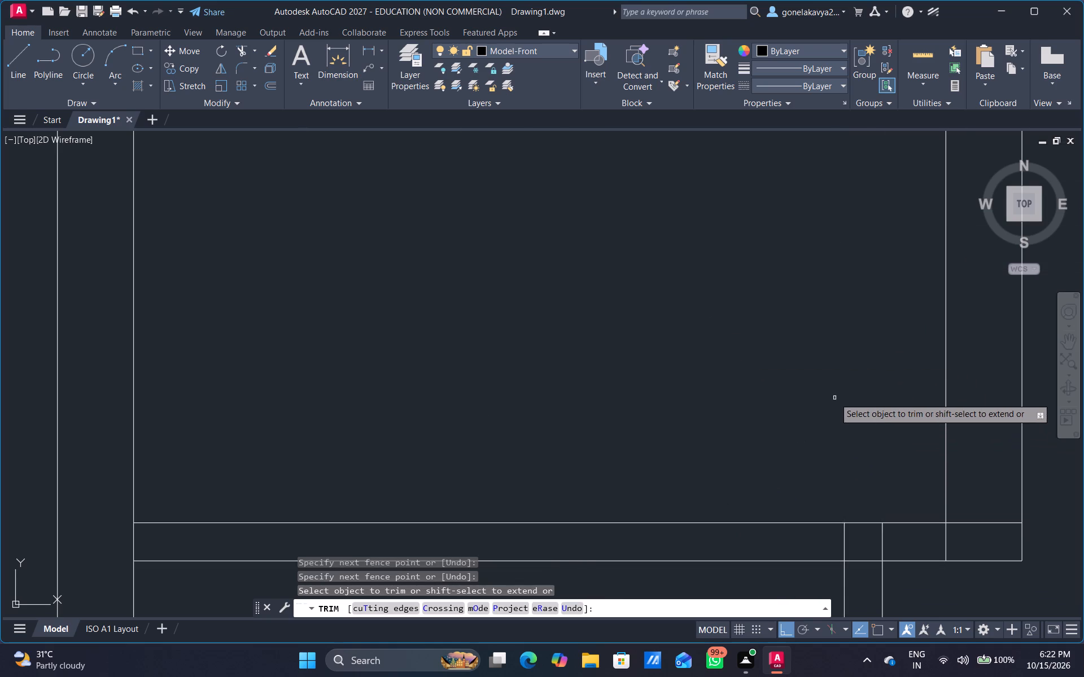
scroll(834, 397, "down", 2)
scroll(840, 460, "up", 3)
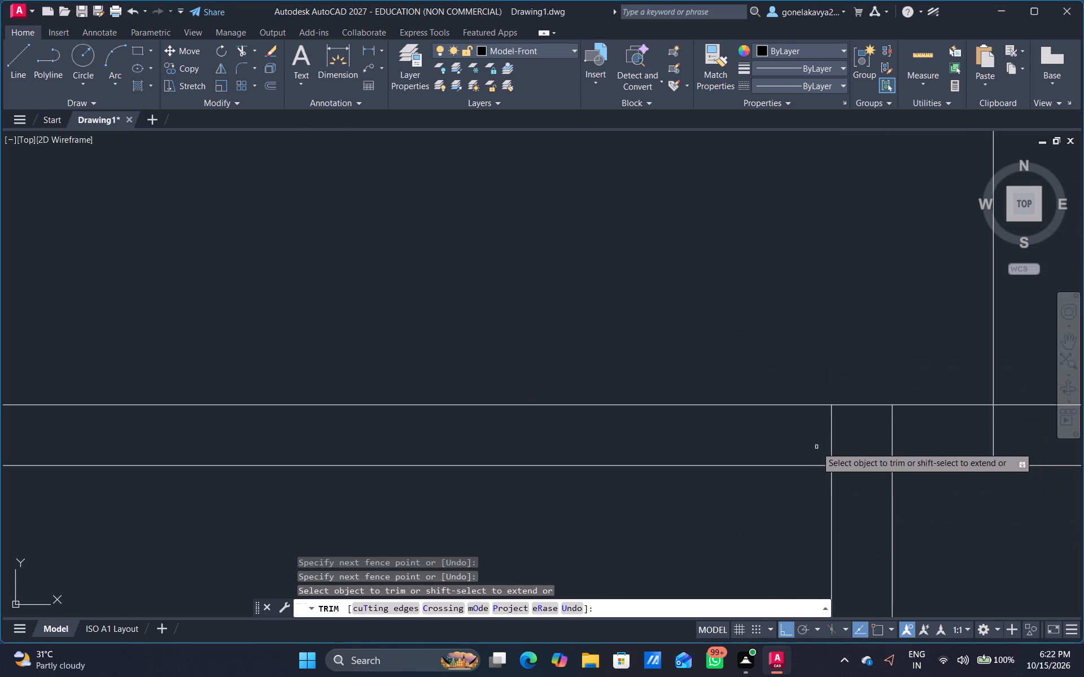
left_click_drag(816, 446, 916, 442)
left_click_drag(873, 453, 862, 493)
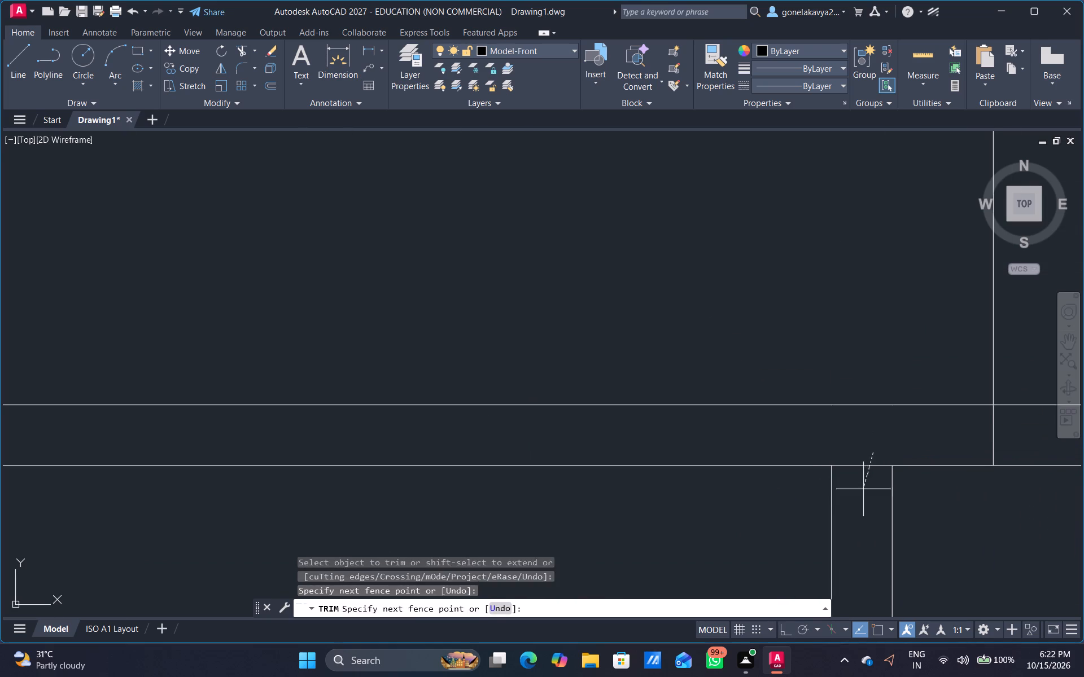
left_click_drag(862, 493, 859, 510)
scroll(859, 511, "down", 4)
middle_click_drag(901, 524, 883, 510)
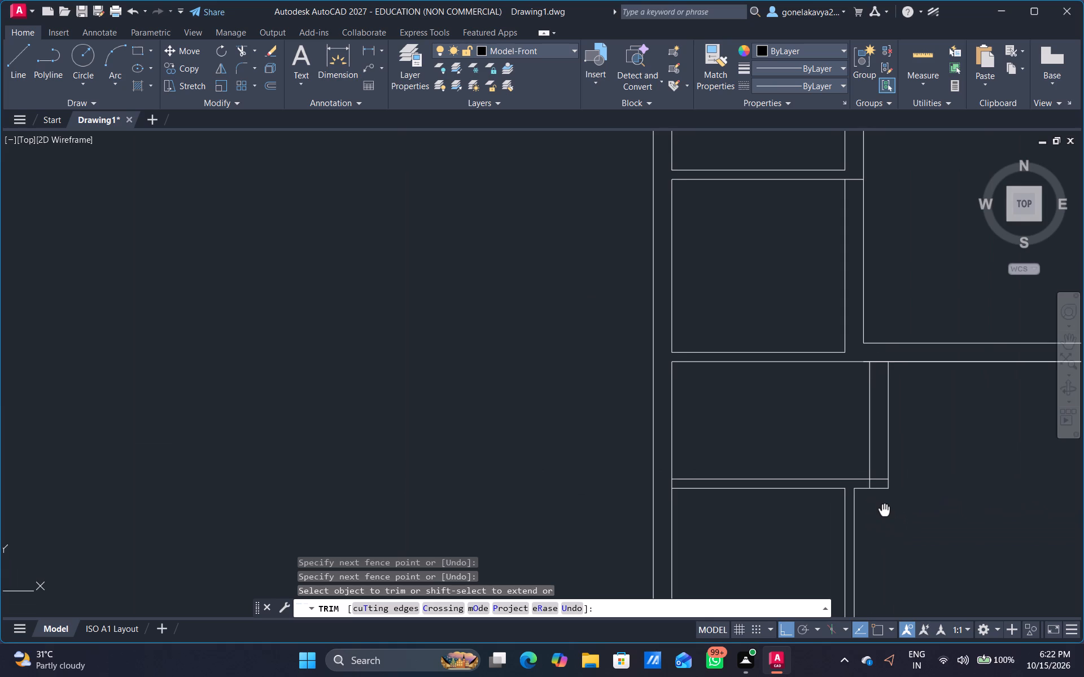
middle_click_drag(883, 510, 862, 514)
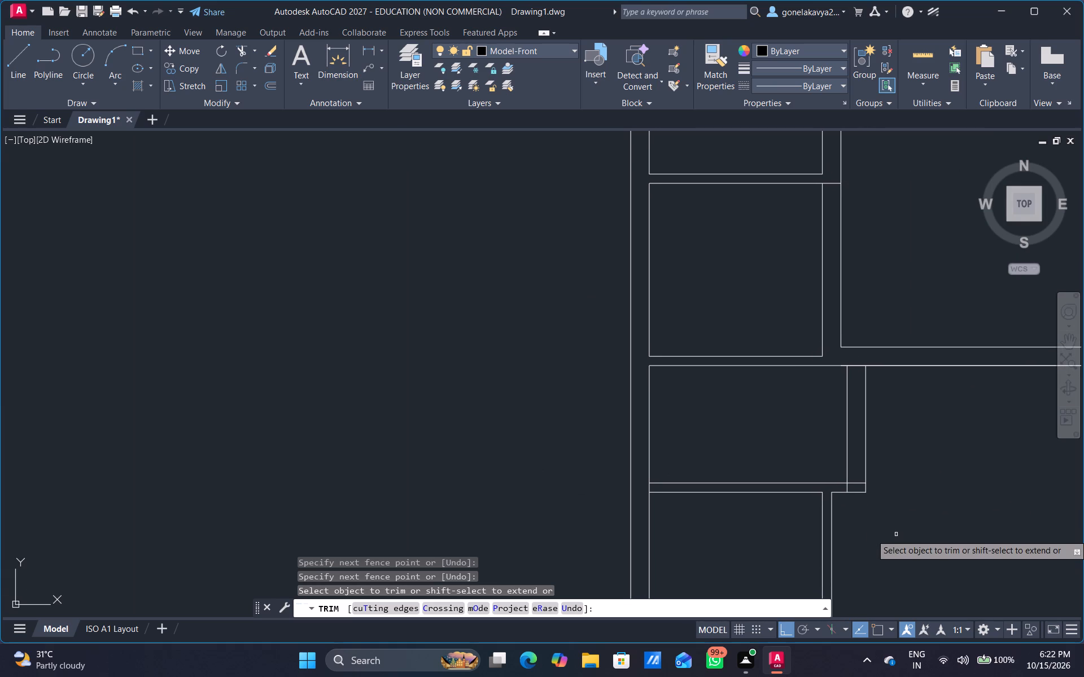
middle_click_drag(901, 551, 712, 377)
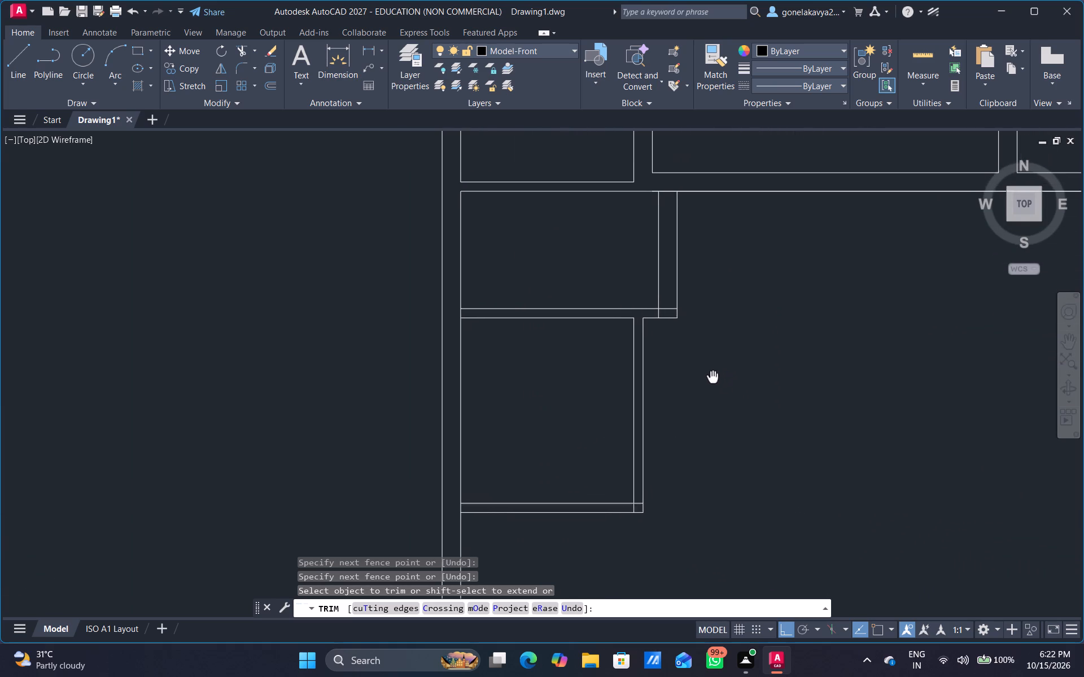
middle_click_drag(712, 377, 714, 406)
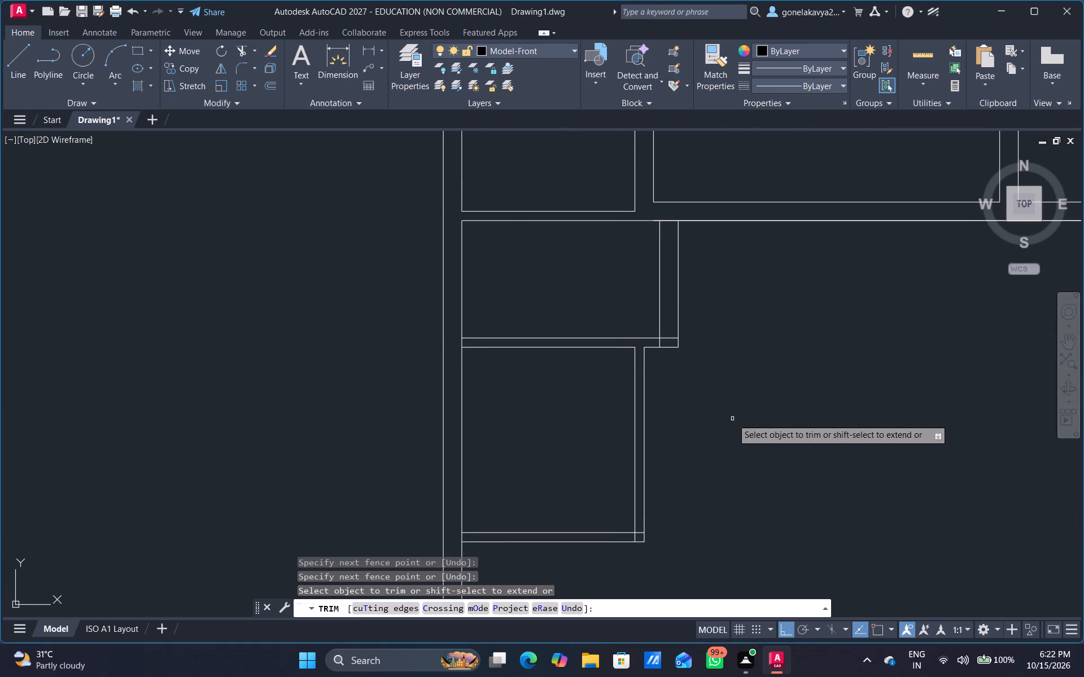
key("Escape")
Offset the new room's outer right wall line 6'1" to the right, and offset that new line 9" right for the wall thickness.
key("o")
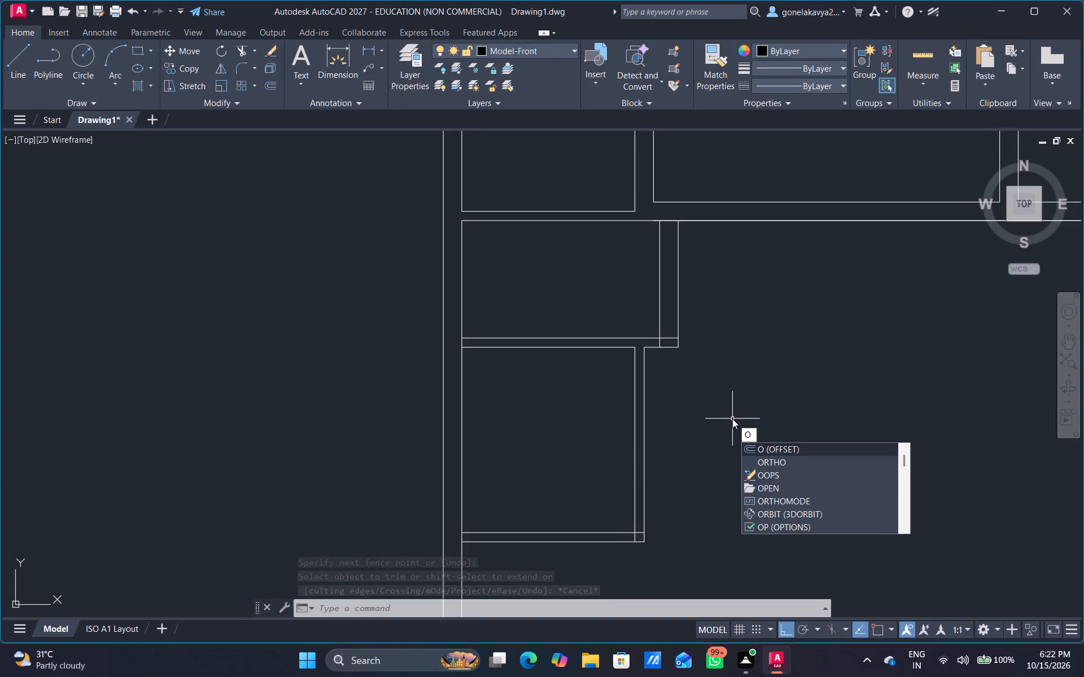
key("Return")
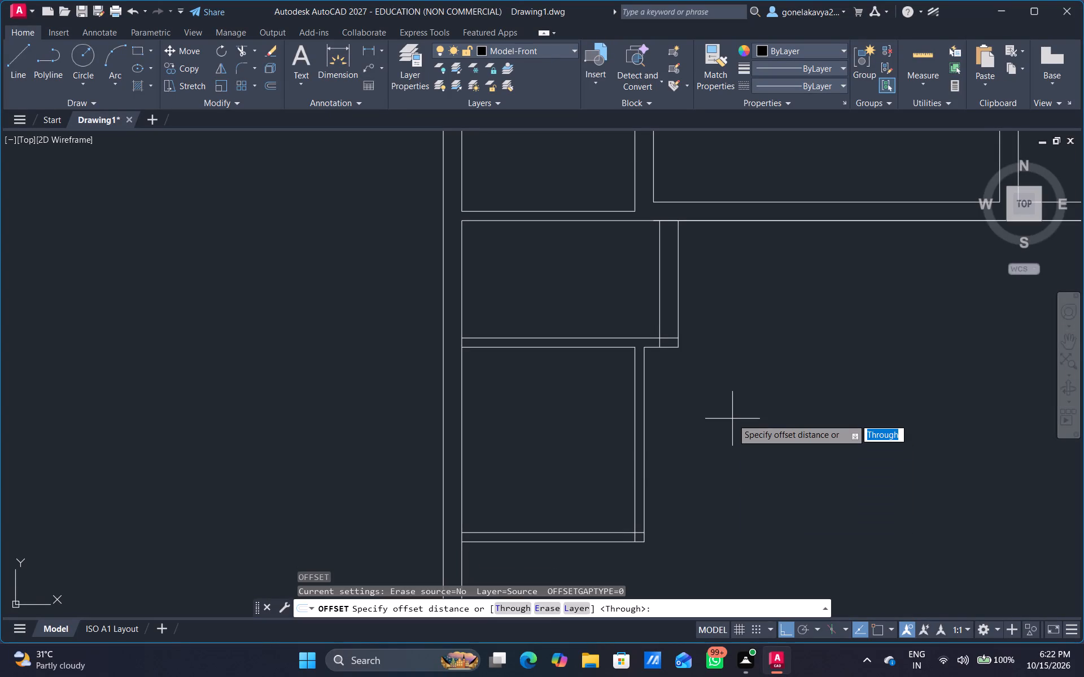
type("6'1\"")
key("Return")
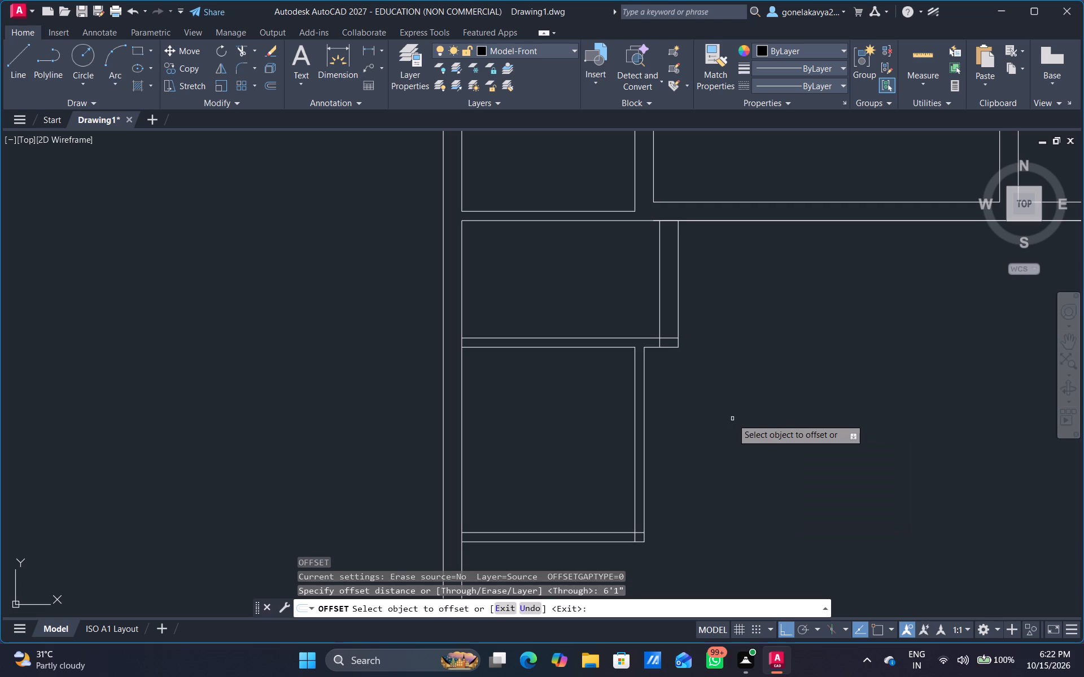
left_click(645, 495)
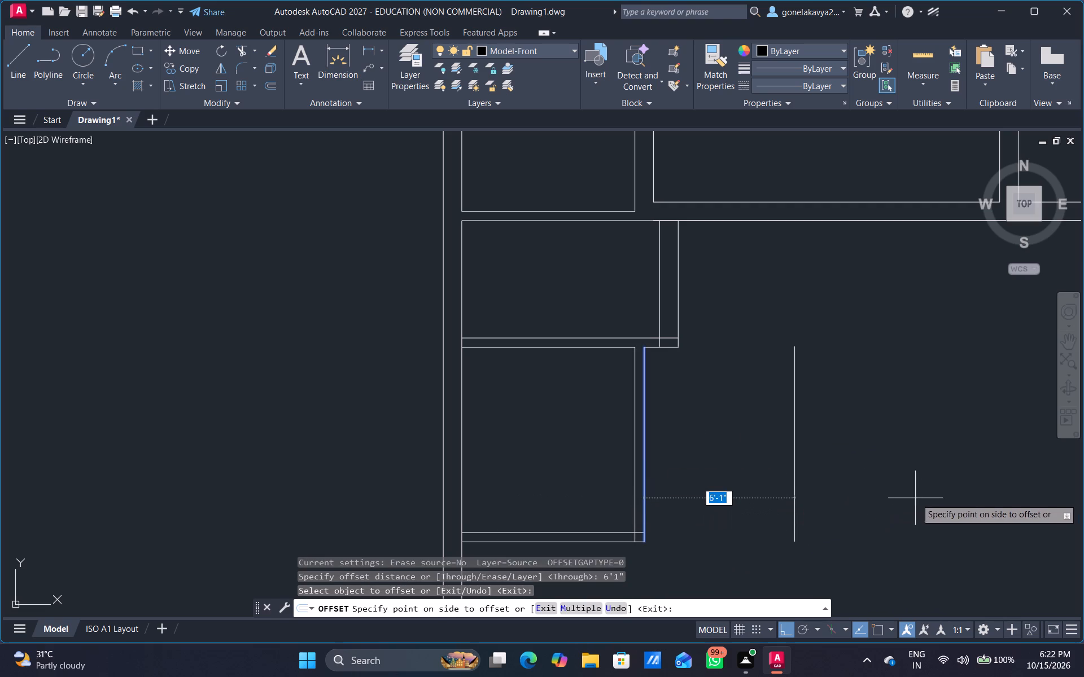
left_click_drag(928, 498, 926, 518)
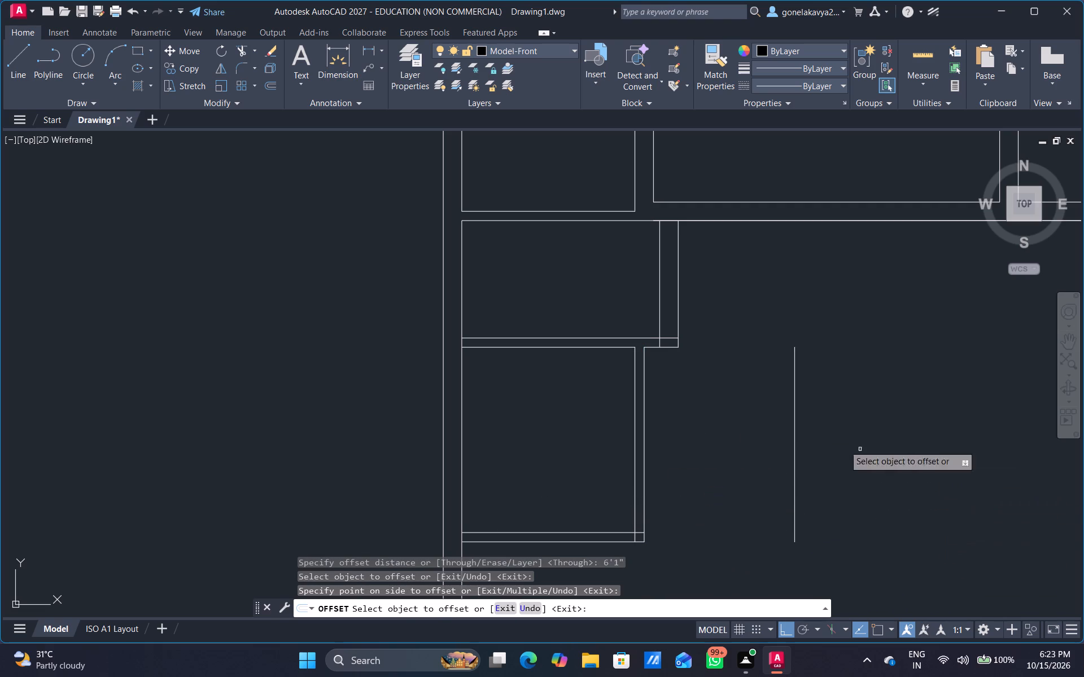
left_click(795, 470)
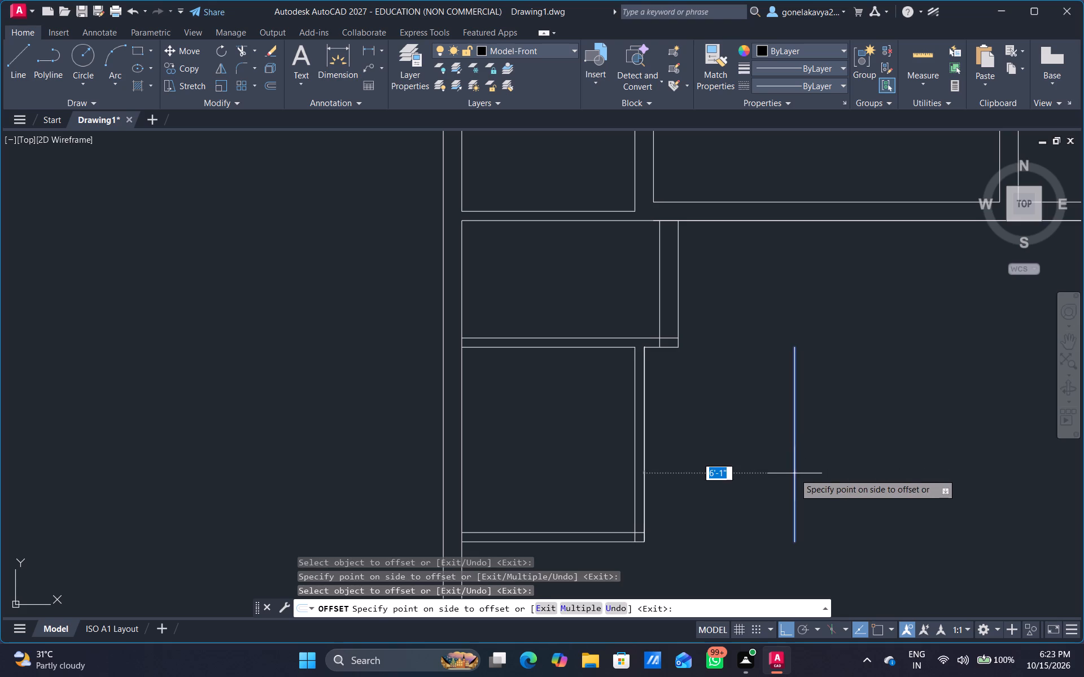
type("9\"")
key("Return")
scroll(929, 467, "up", 2)
scroll(708, 406, "down", 2)
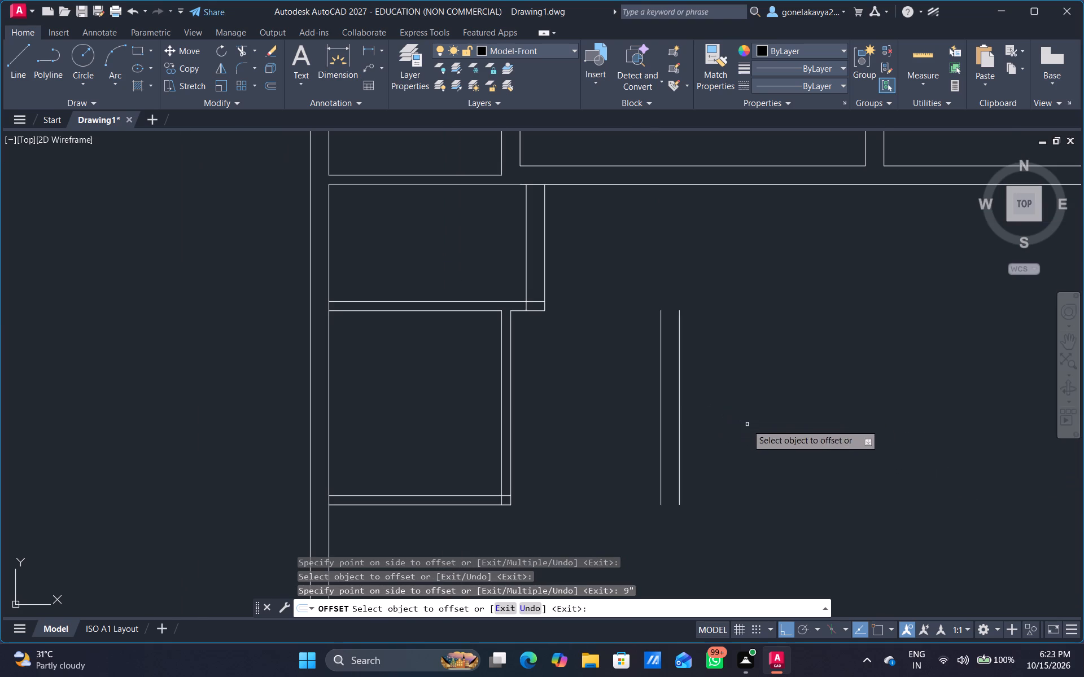
middle_click_drag(756, 428, 875, 464)
scroll(583, 419, "up", 1)
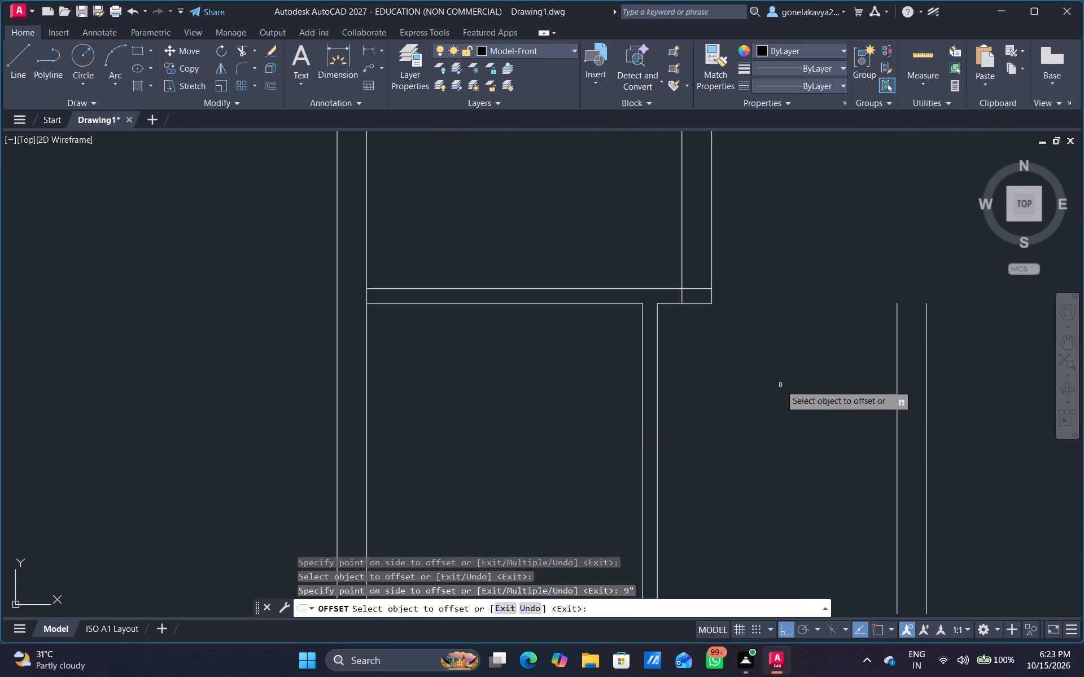
middle_click_drag(782, 386, 749, 407)
key("Escape")
Extend the short wall line under the upper small room rightward to the outer line of the new 9" wall.
key("e")
key("x")
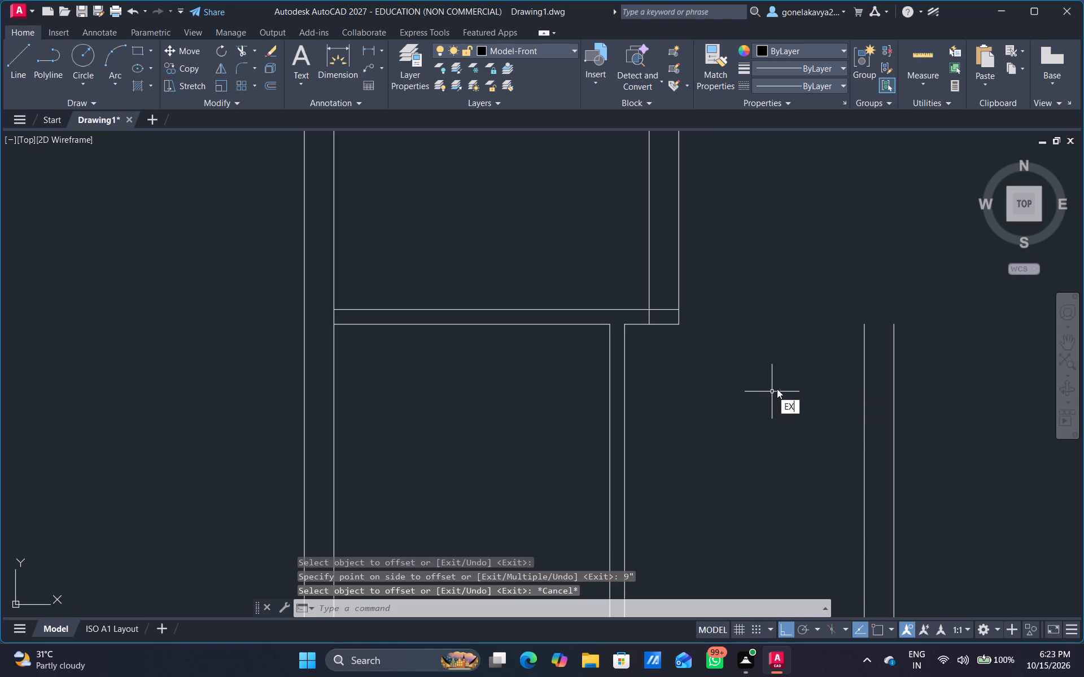
key("space")
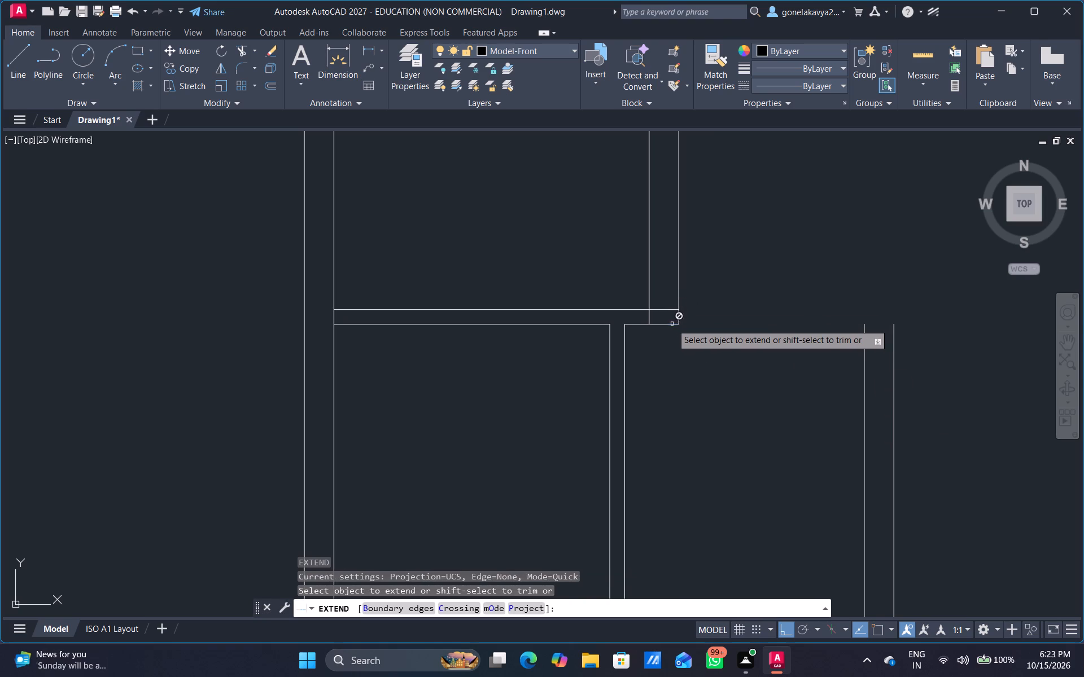
left_click(672, 324)
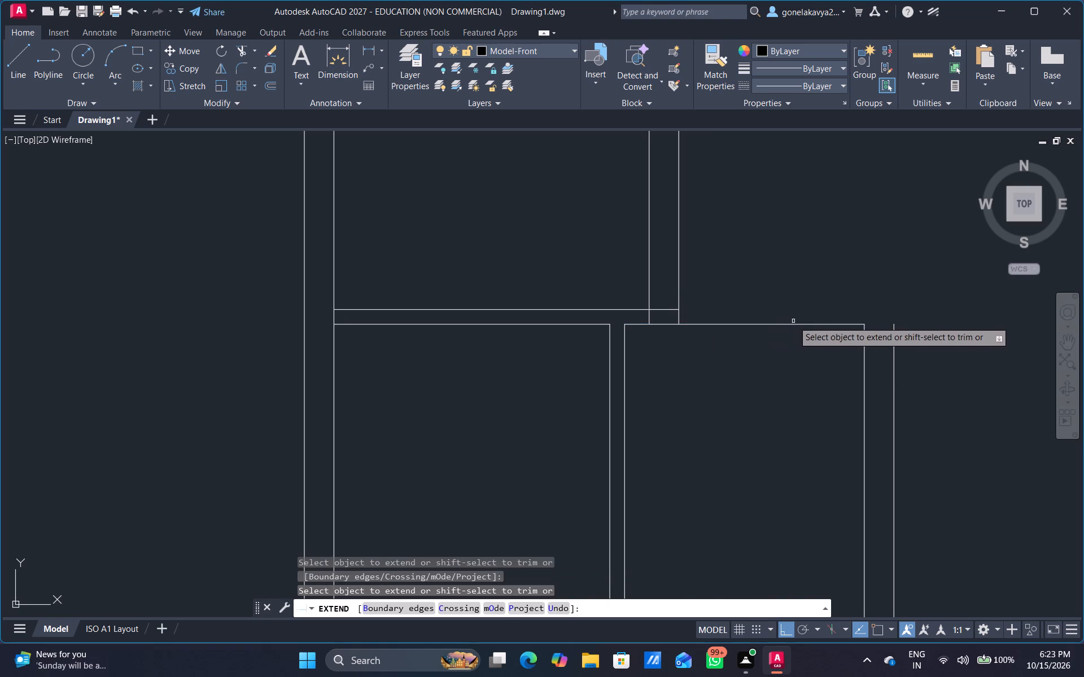
left_click(799, 325)
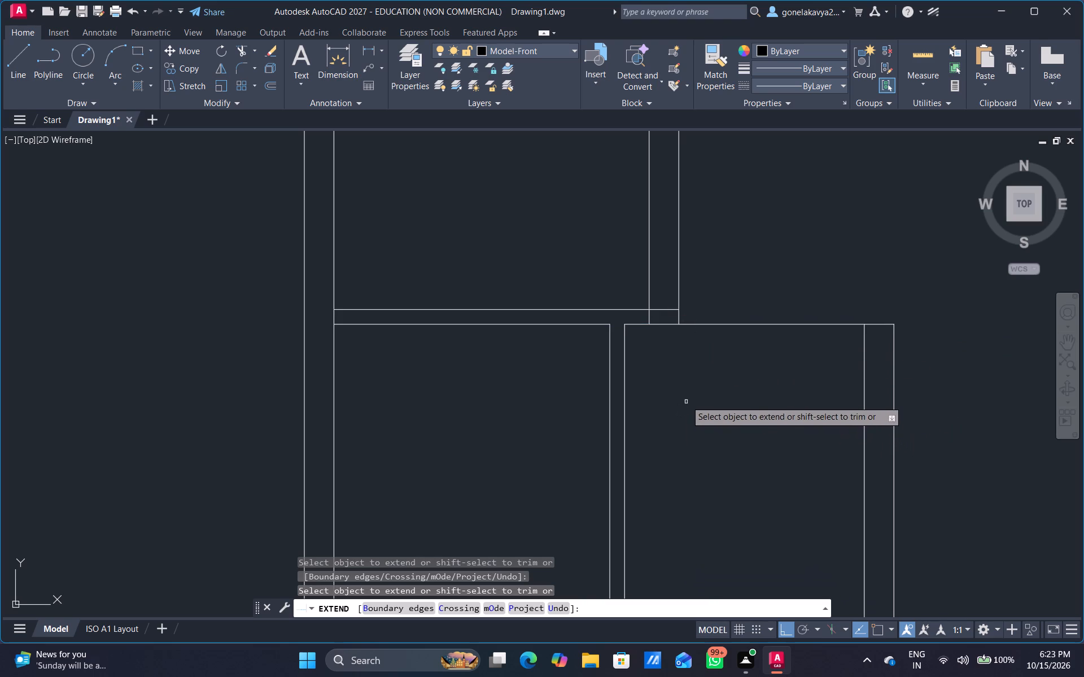
scroll(687, 377, "up", 1)
key("Escape")
key("Escape")
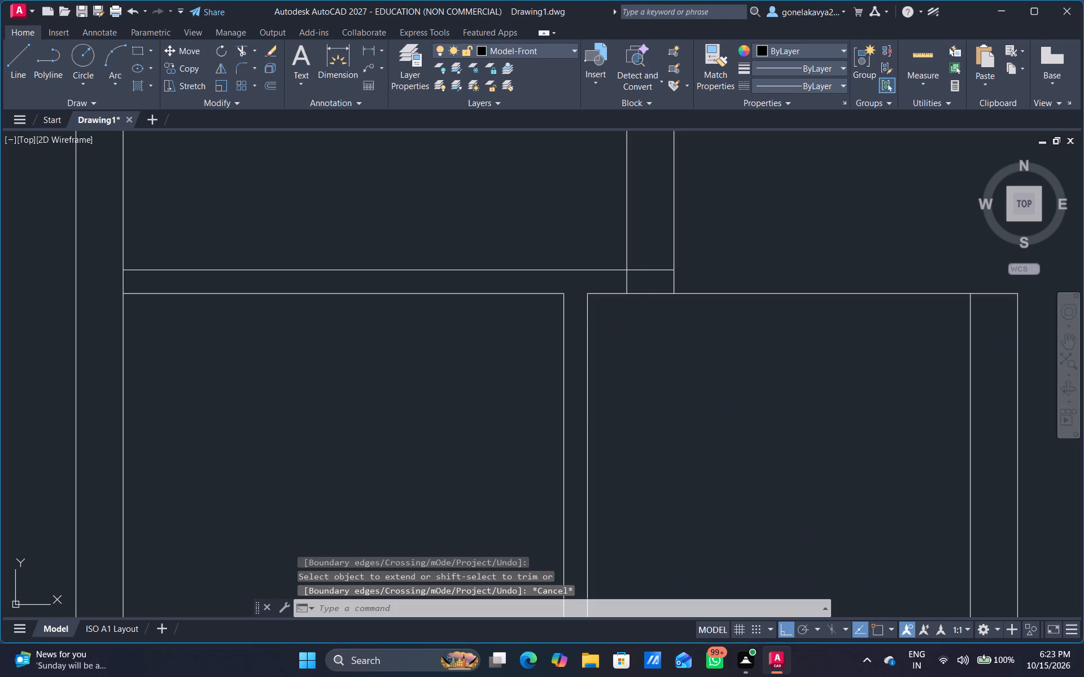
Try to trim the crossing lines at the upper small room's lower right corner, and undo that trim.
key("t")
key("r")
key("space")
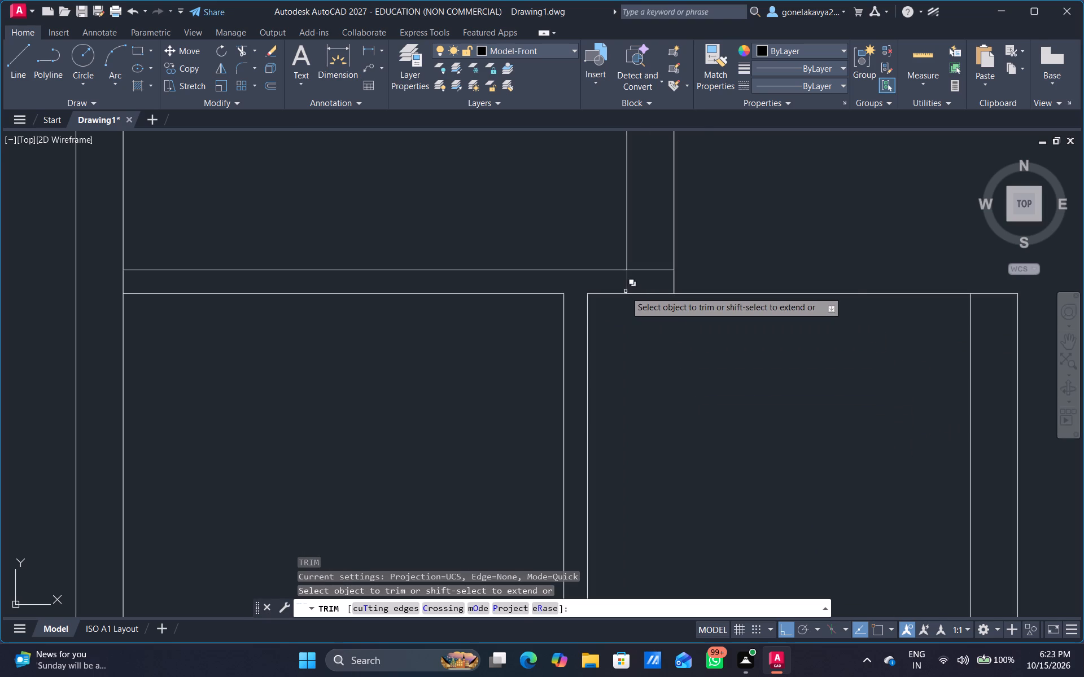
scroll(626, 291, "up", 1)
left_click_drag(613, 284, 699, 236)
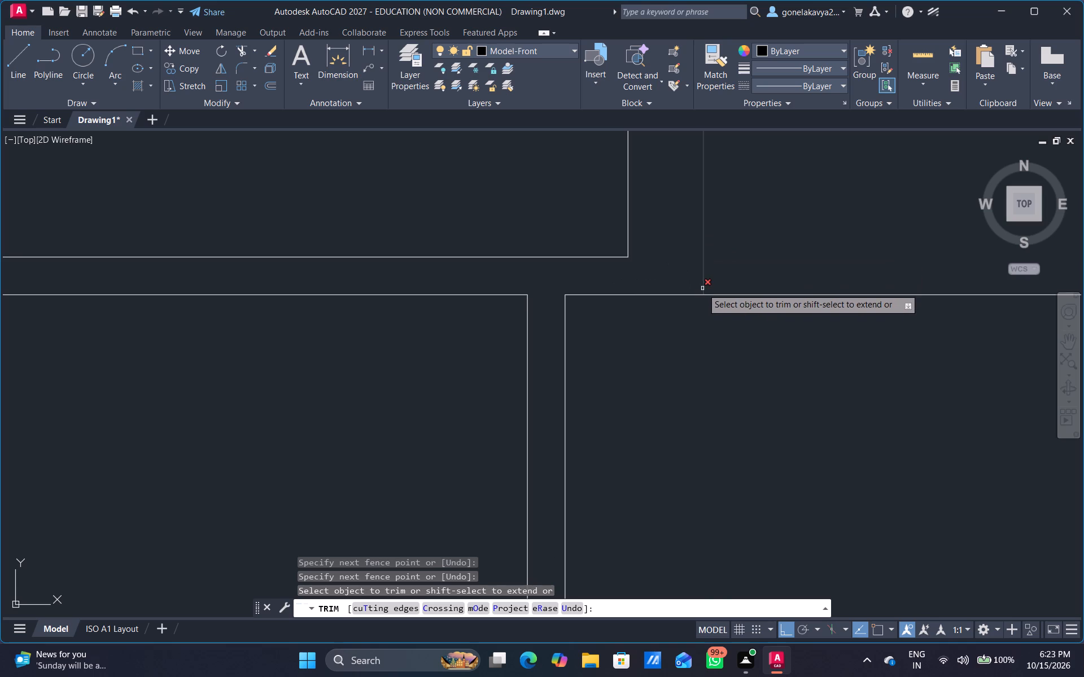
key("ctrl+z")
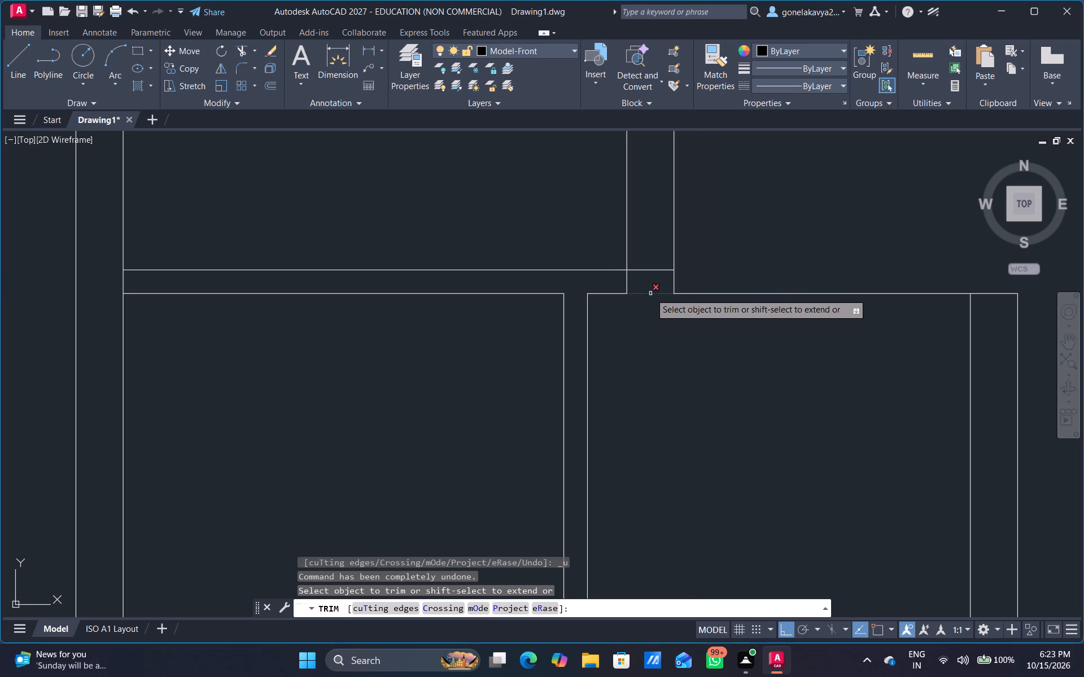
Trim the two vertical line stubs inside the thin wall below the upper small room's 9" right wall.
scroll(649, 285, "up", 2)
left_click_drag(683, 282, 754, 274)
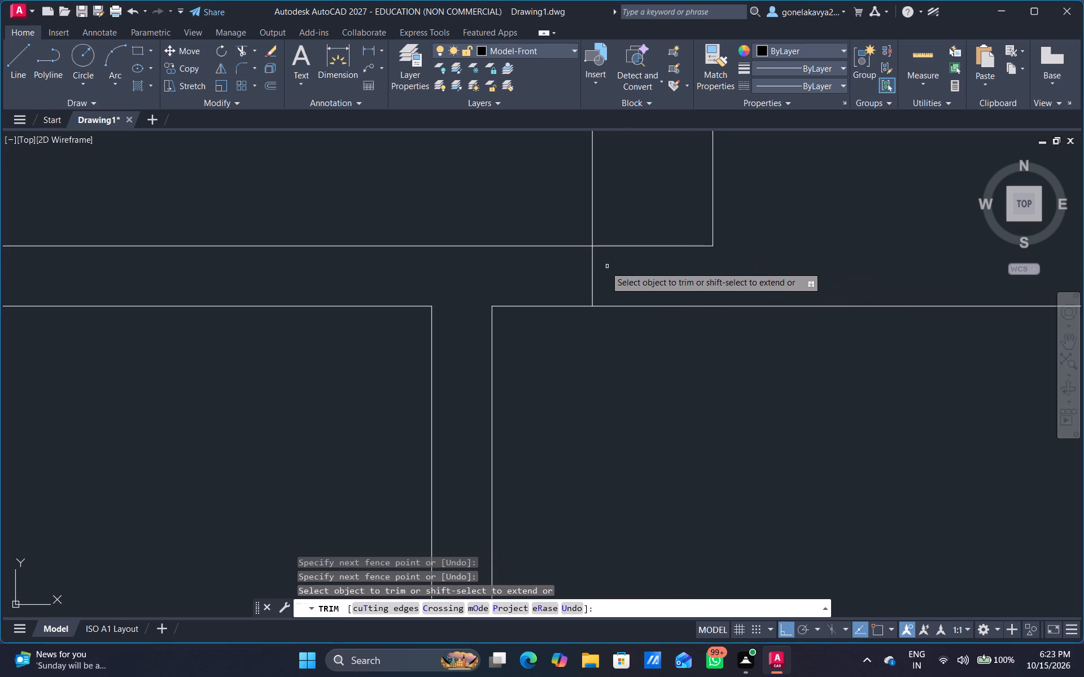
left_click_drag(605, 266, 560, 280)
scroll(693, 270, "down", 1)
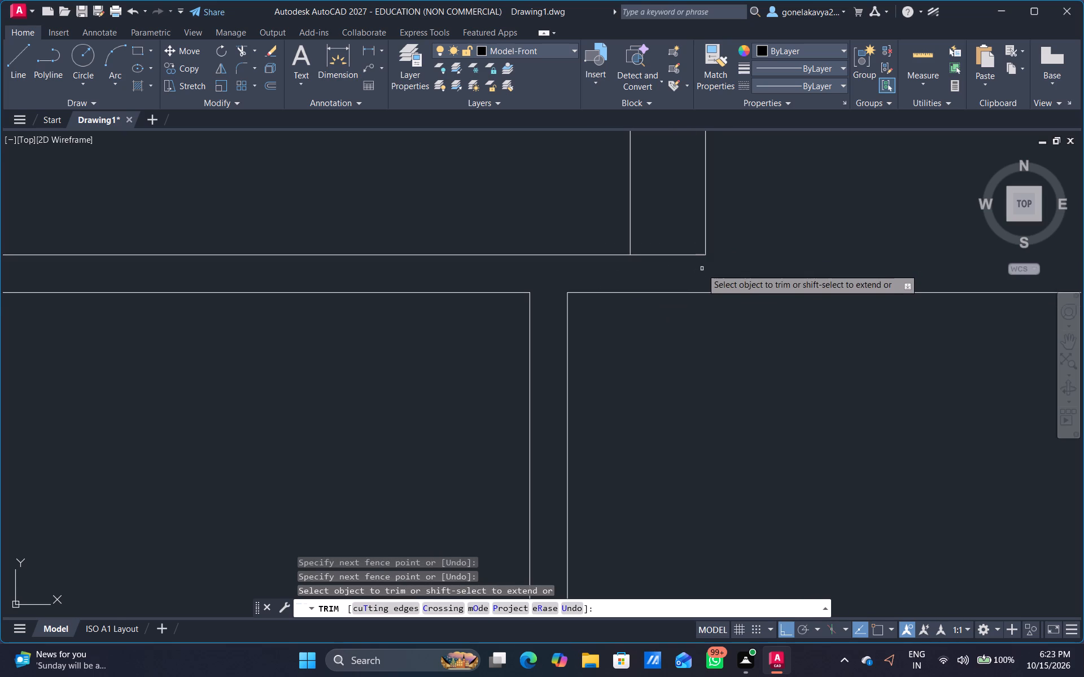
key("Escape")
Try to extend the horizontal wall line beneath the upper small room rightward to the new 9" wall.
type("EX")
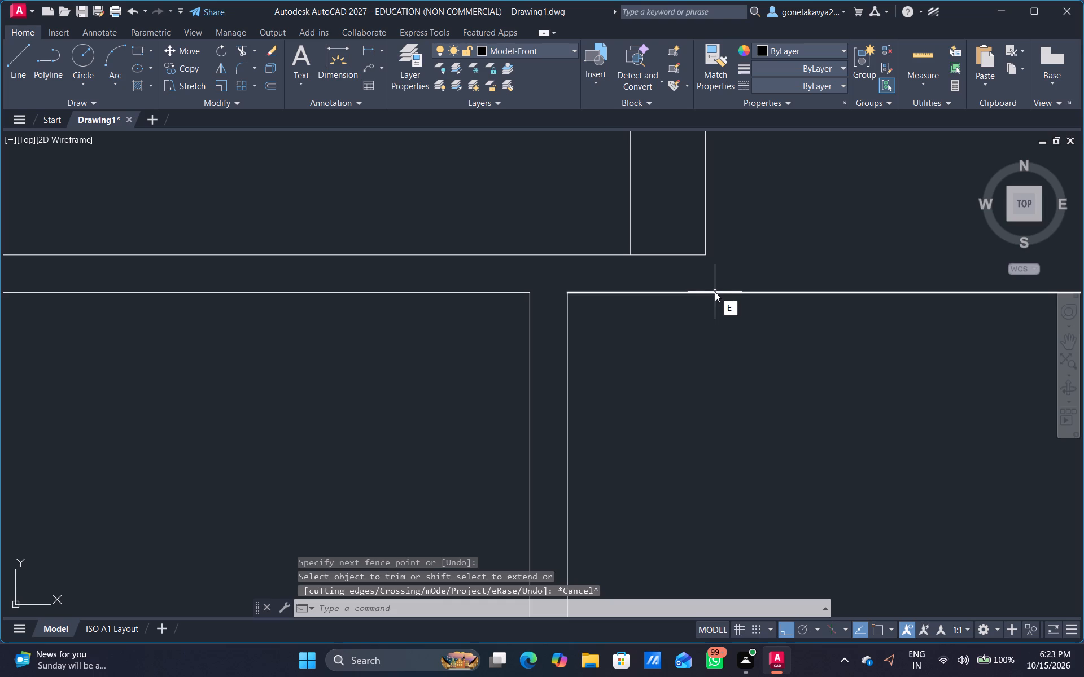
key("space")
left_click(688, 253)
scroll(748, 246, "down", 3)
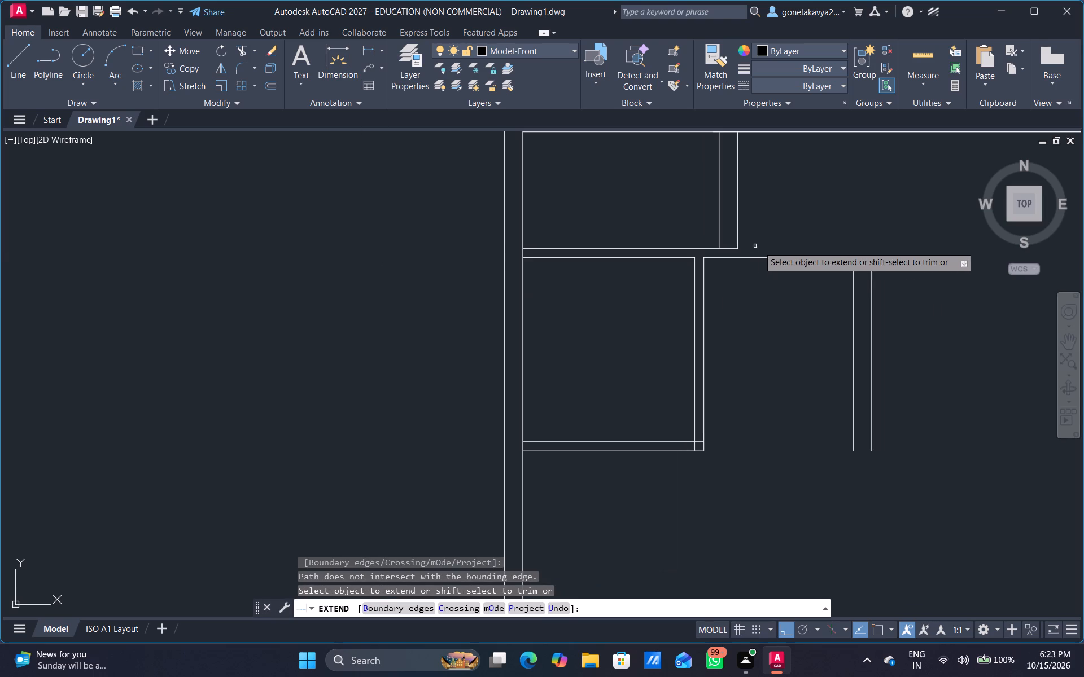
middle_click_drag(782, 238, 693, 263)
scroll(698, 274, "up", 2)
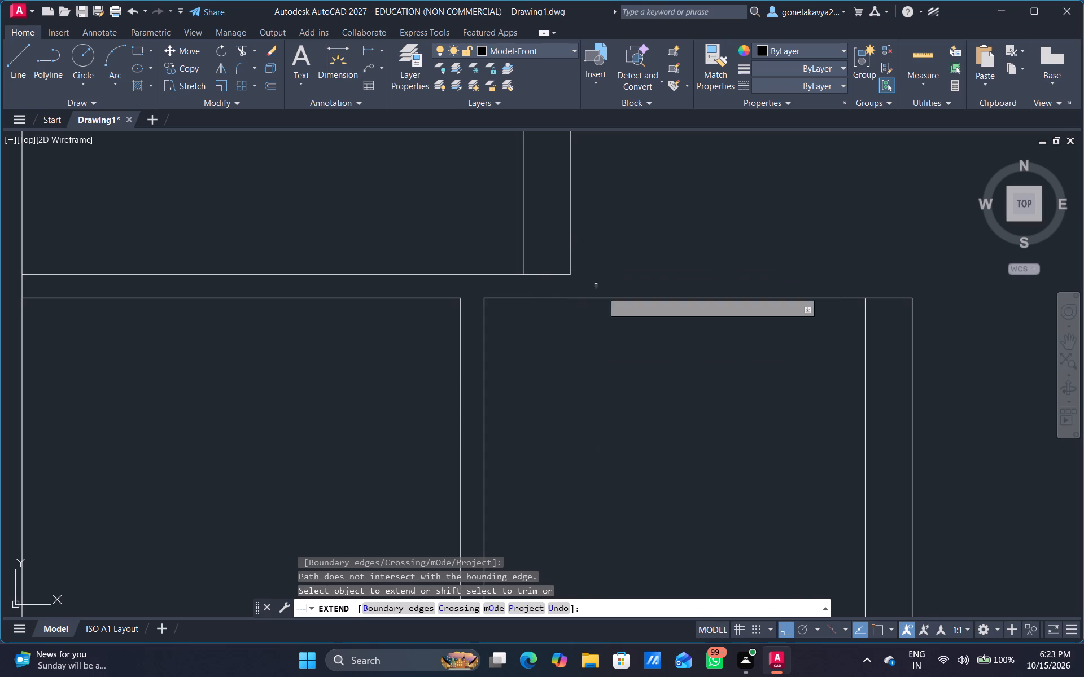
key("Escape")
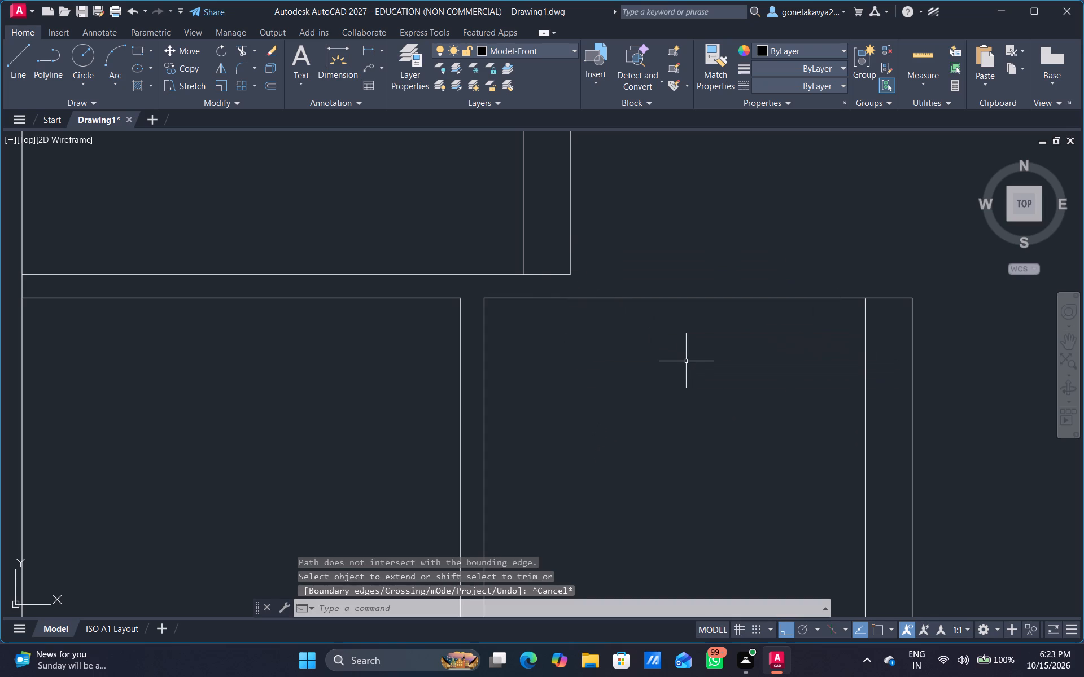
Fillet the horizontal line beneath the upper small room with the outer vertical line of the new 9" wall into a corner.
type("F")
key("space")
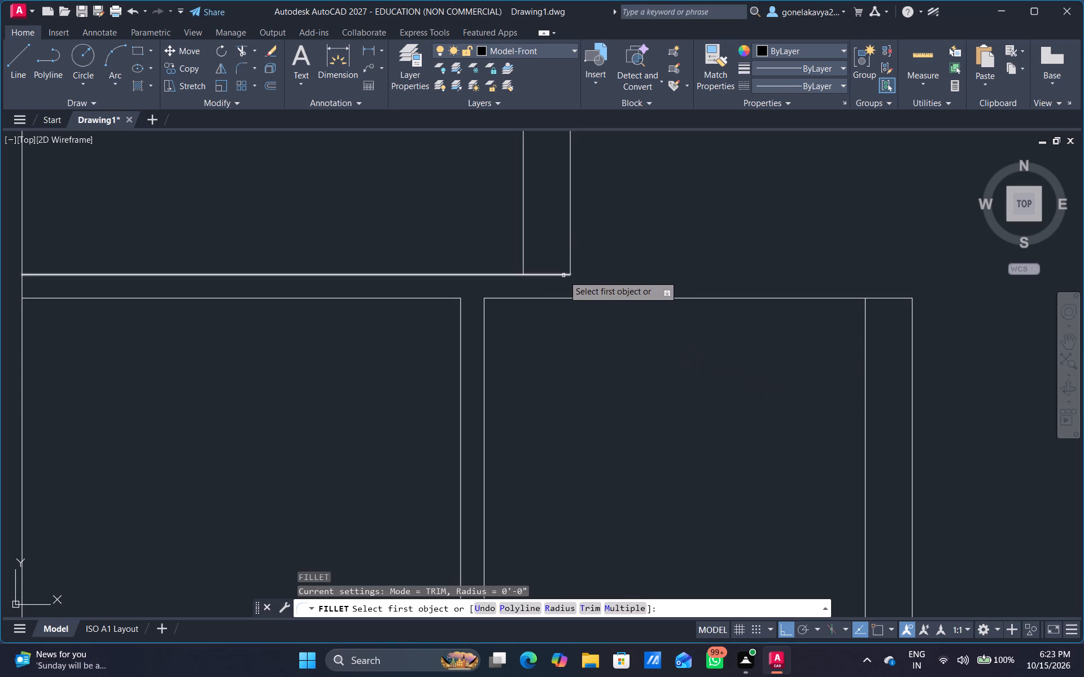
left_click(563, 275)
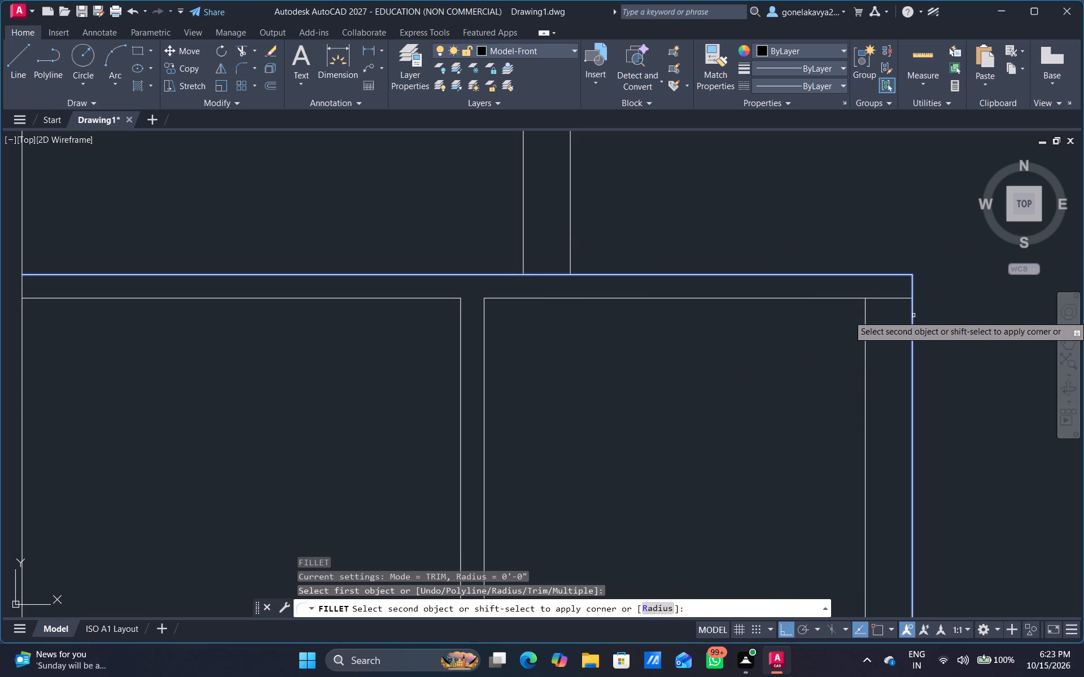
left_click(913, 315)
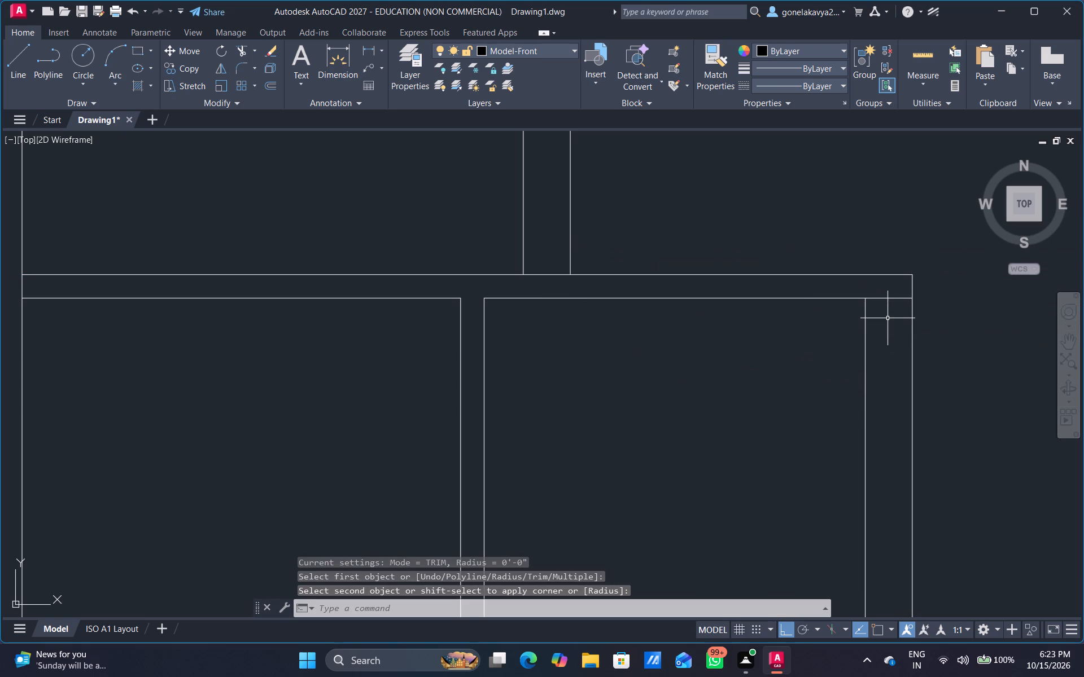
key("Escape")
Trim the short horizontal line crossing the 9" wall at the new room's upper right corner.
type("TR")
key("space")
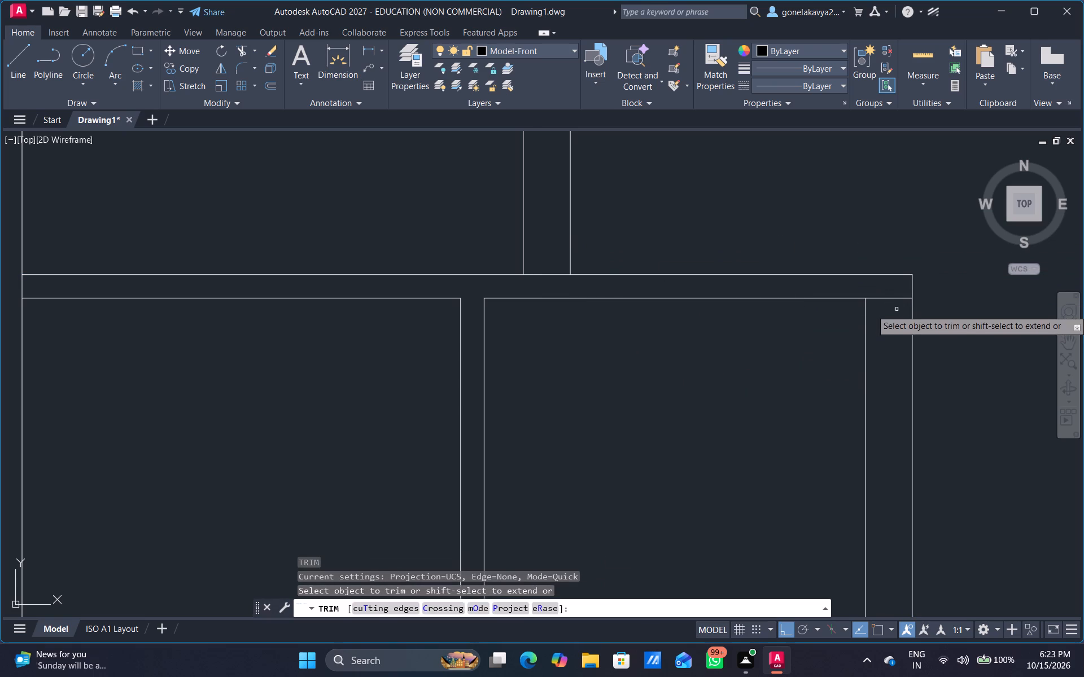
left_click_drag(897, 310, 895, 294)
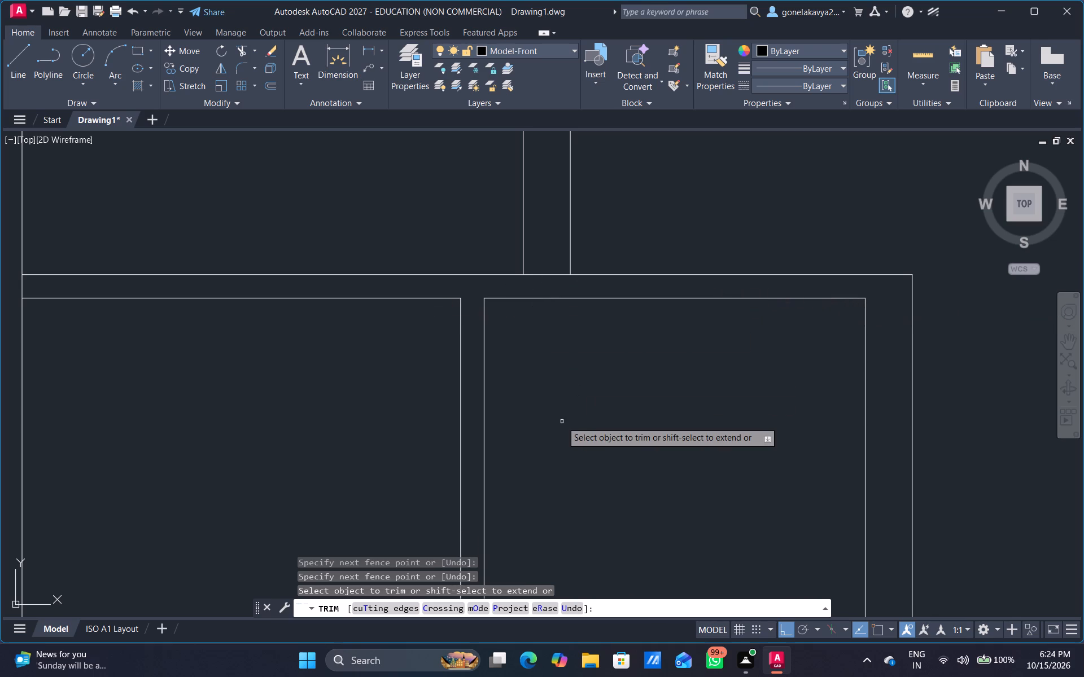
middle_click_drag(550, 366, 575, 486)
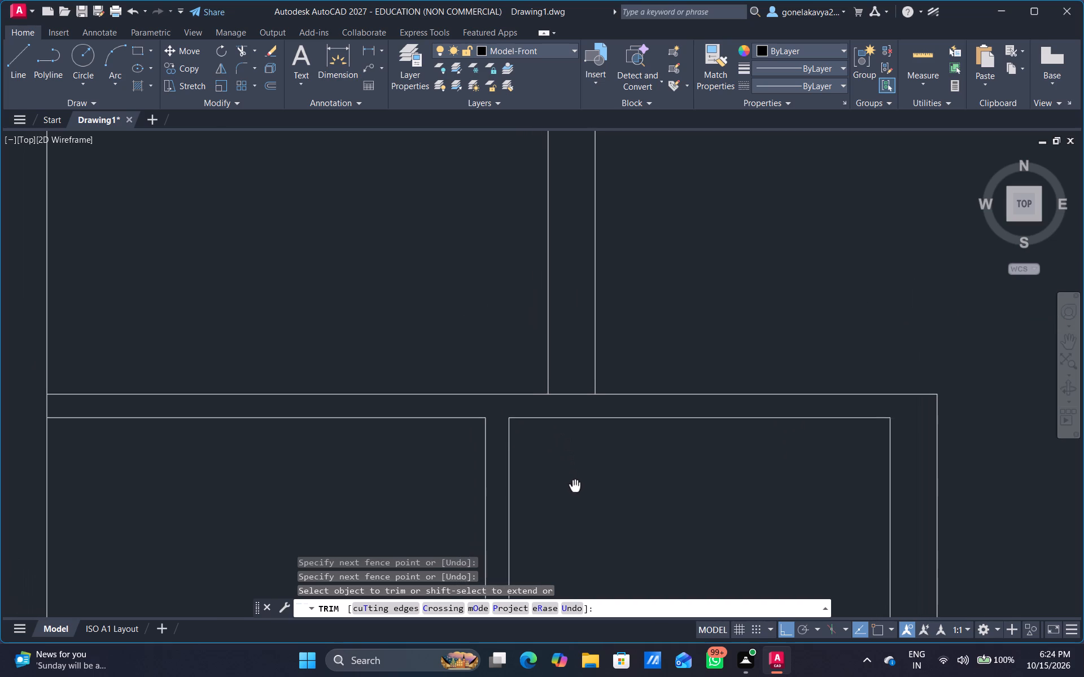
middle_click_drag(575, 486, 575, 486)
scroll(575, 486, "down", 1)
middle_click_drag(667, 505, 574, 487)
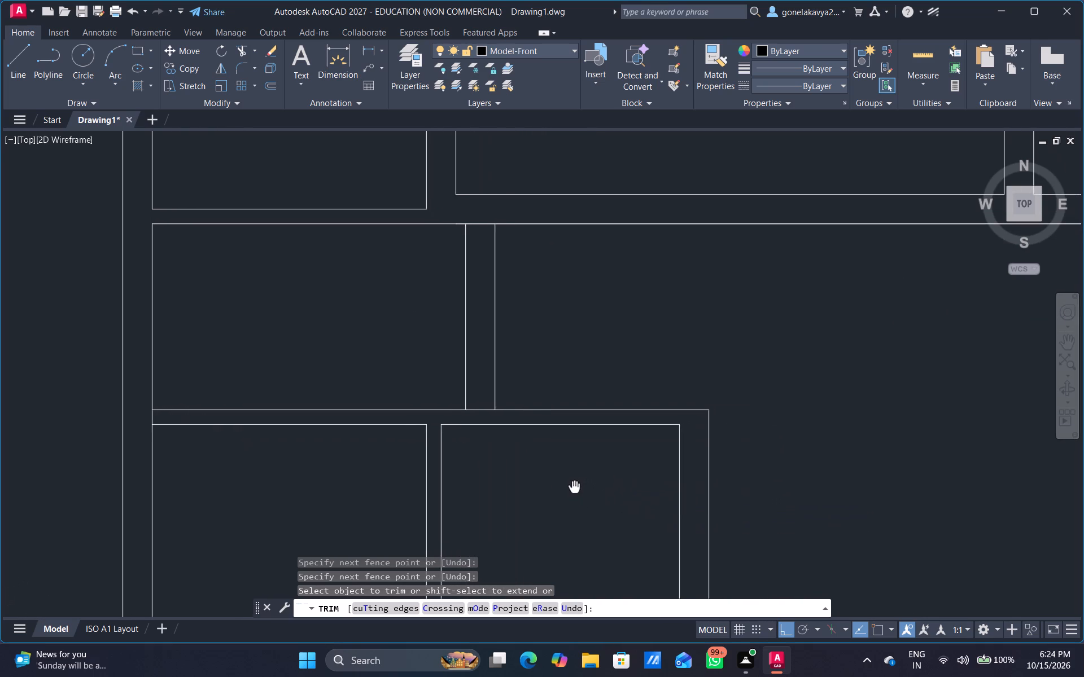
middle_click_drag(574, 487, 574, 487)
key("Escape")
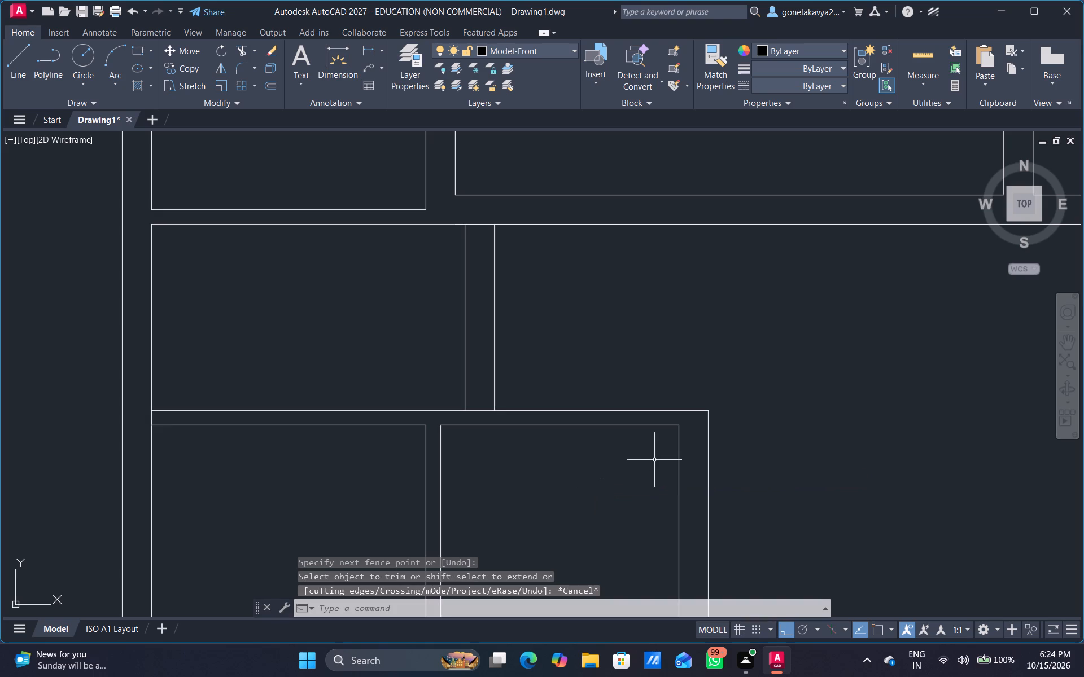
Extend both vertical lines of the new room's right 9" wall up to the long horizontal wall line above.
type("EX")
key("space")
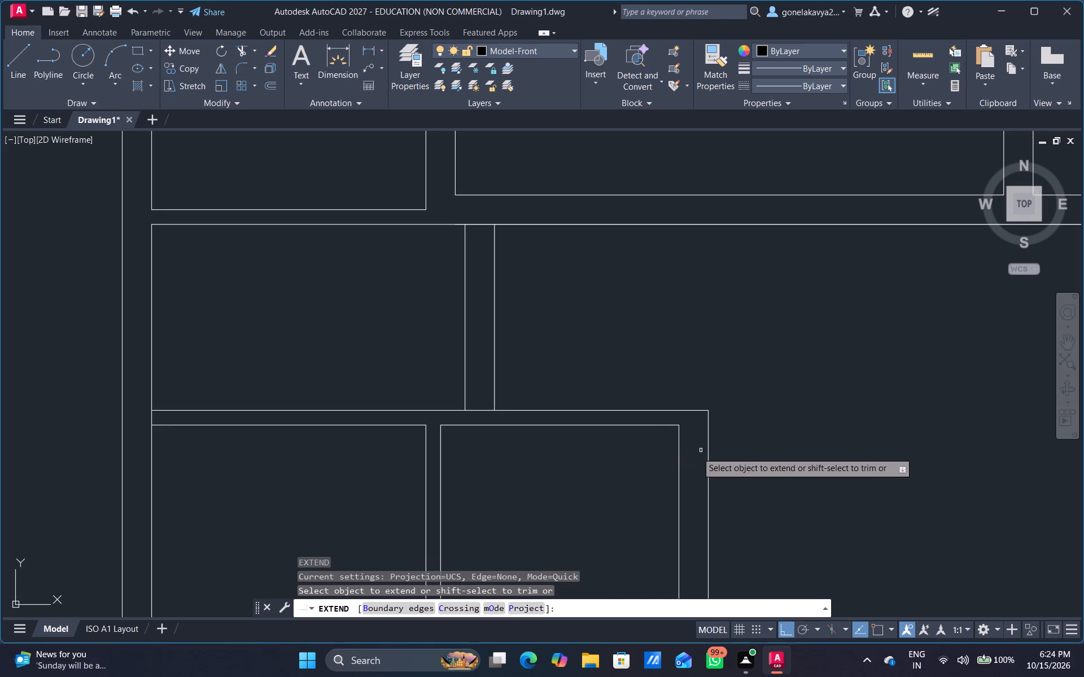
left_click(680, 468)
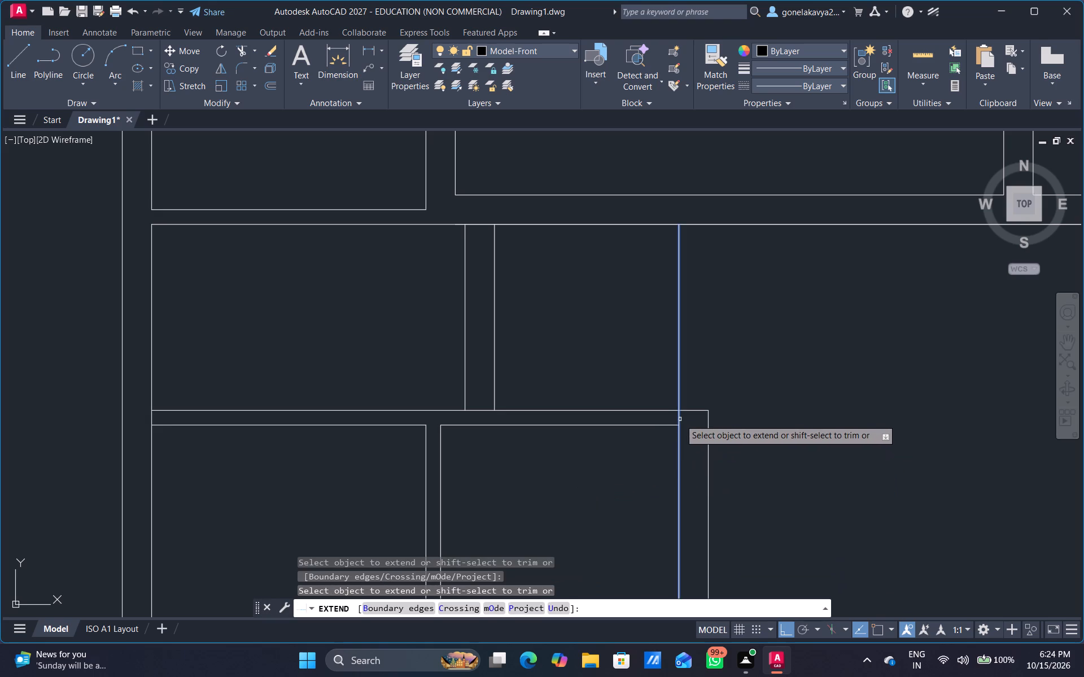
left_click(681, 419)
left_click(710, 423)
Extend the two bottom wall lines of the lower left room rightward to the outer line of the right 9" wall.
scroll(751, 455, "down", 2)
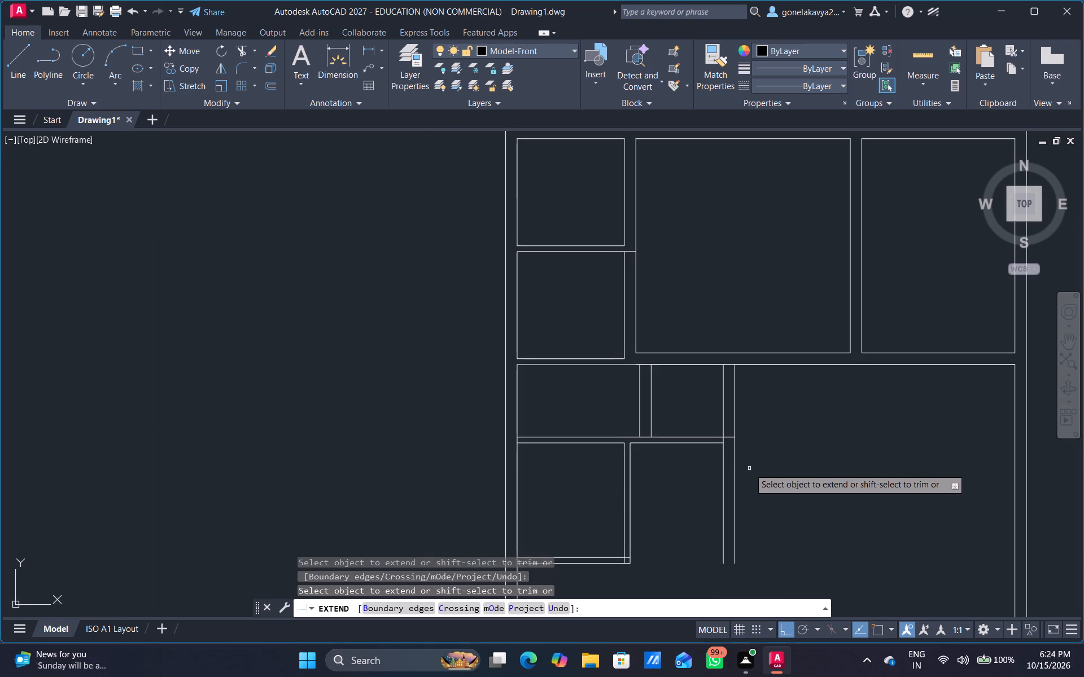
middle_click_drag(749, 468, 685, 388)
scroll(615, 496, "up", 1)
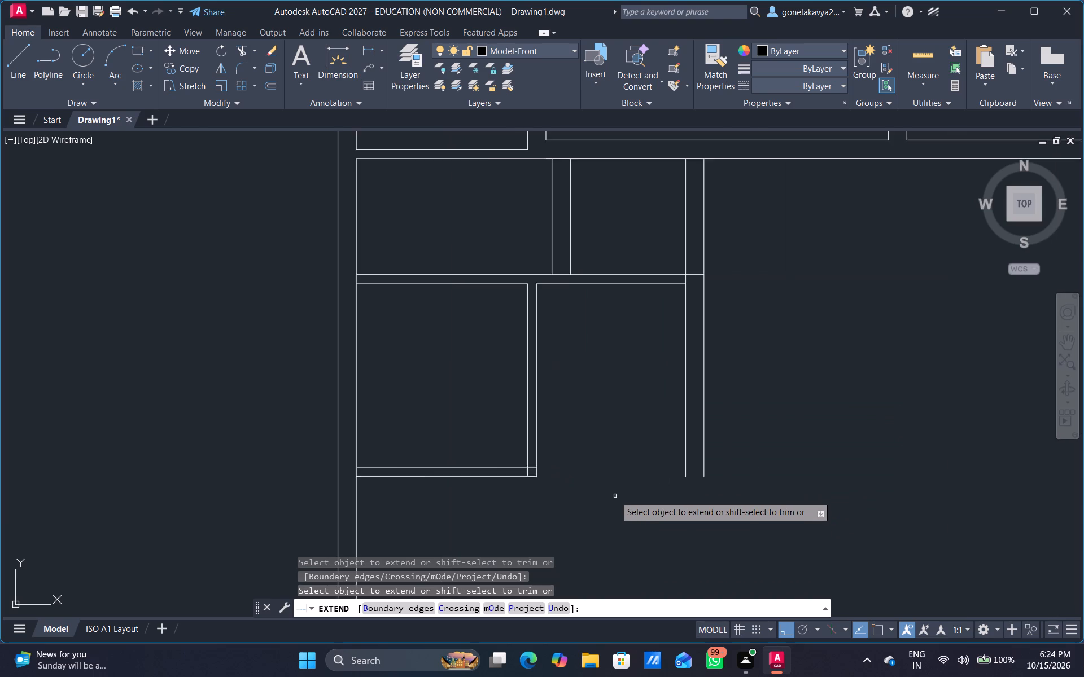
scroll(615, 496, "up", 1)
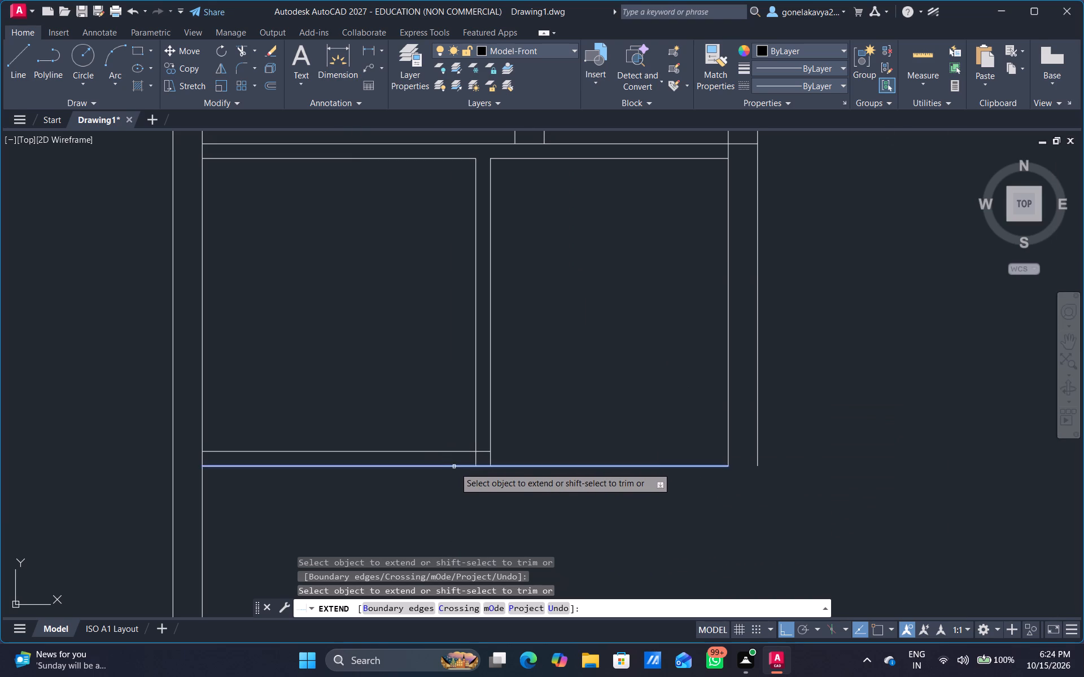
left_click(454, 467)
left_click(458, 451)
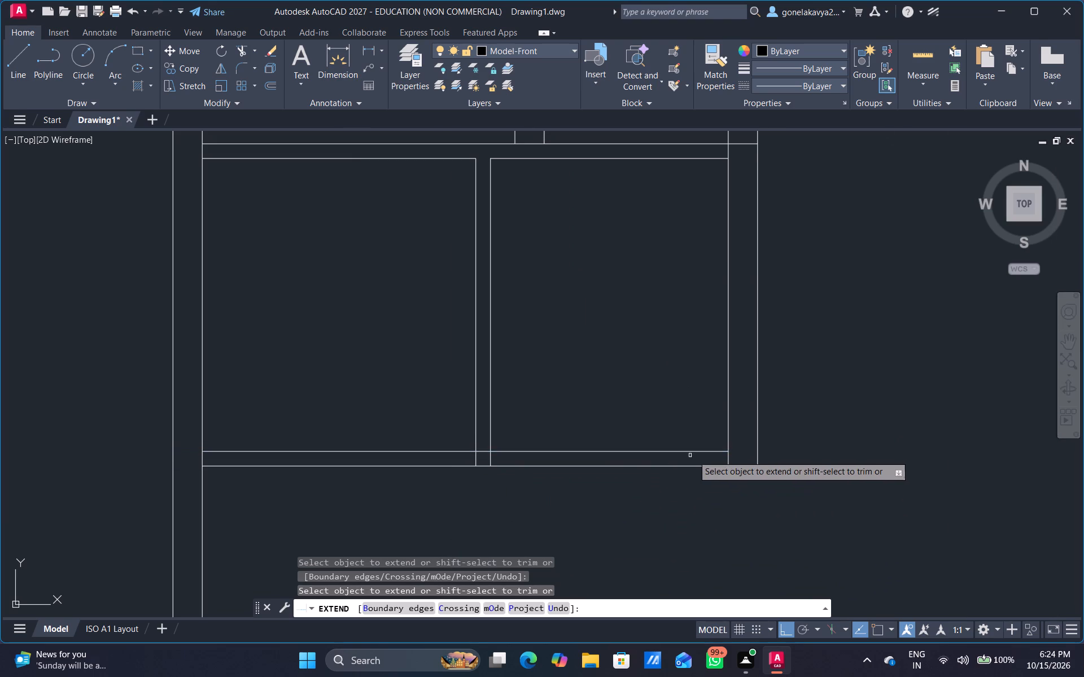
left_click(695, 452)
left_click(691, 466)
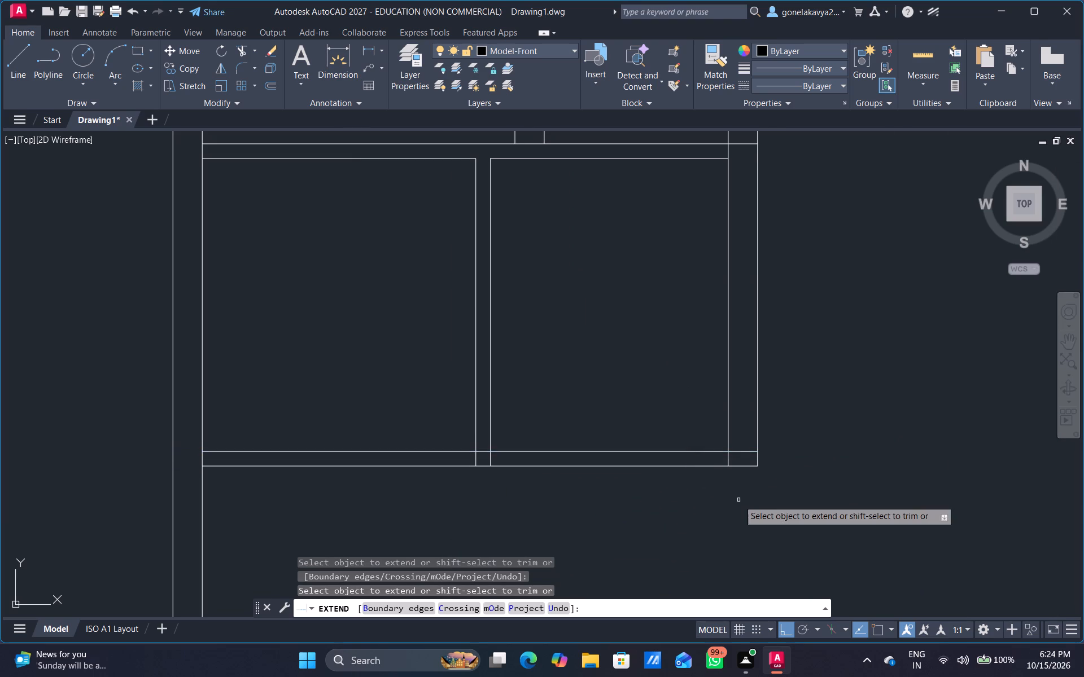
key("Escape")
Trim the crossing line stubs inside the wall at the new room's lower right corner.
key("t")
type("R")
key("space")
scroll(707, 460, "up", 2)
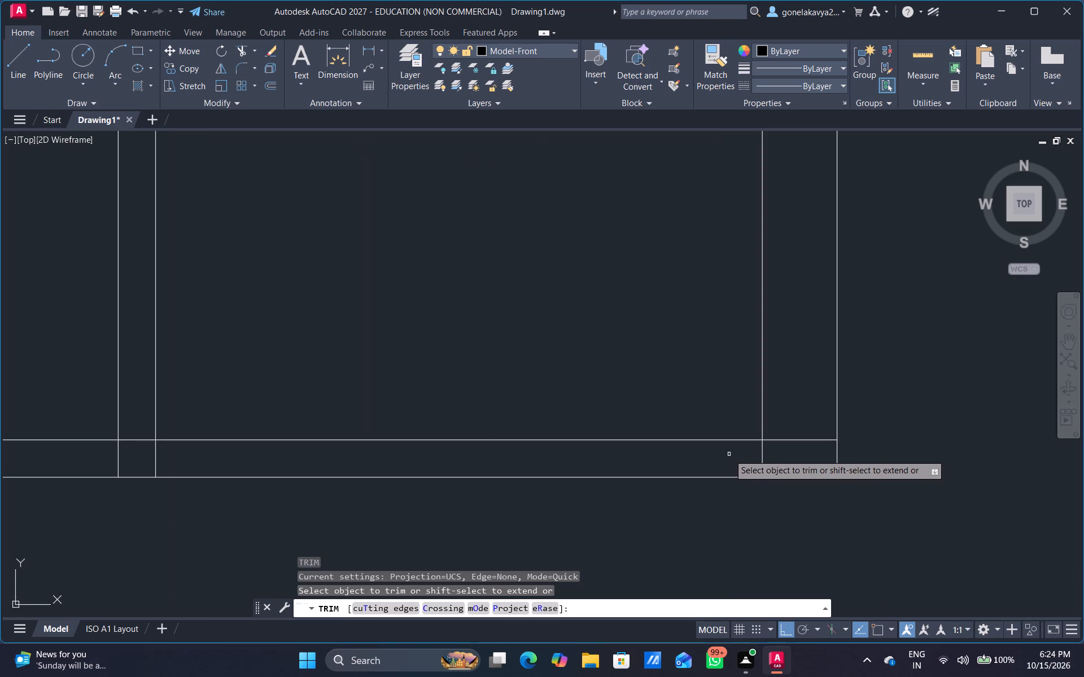
left_click_drag(735, 454, 793, 428)
scroll(798, 439, "down", 2)
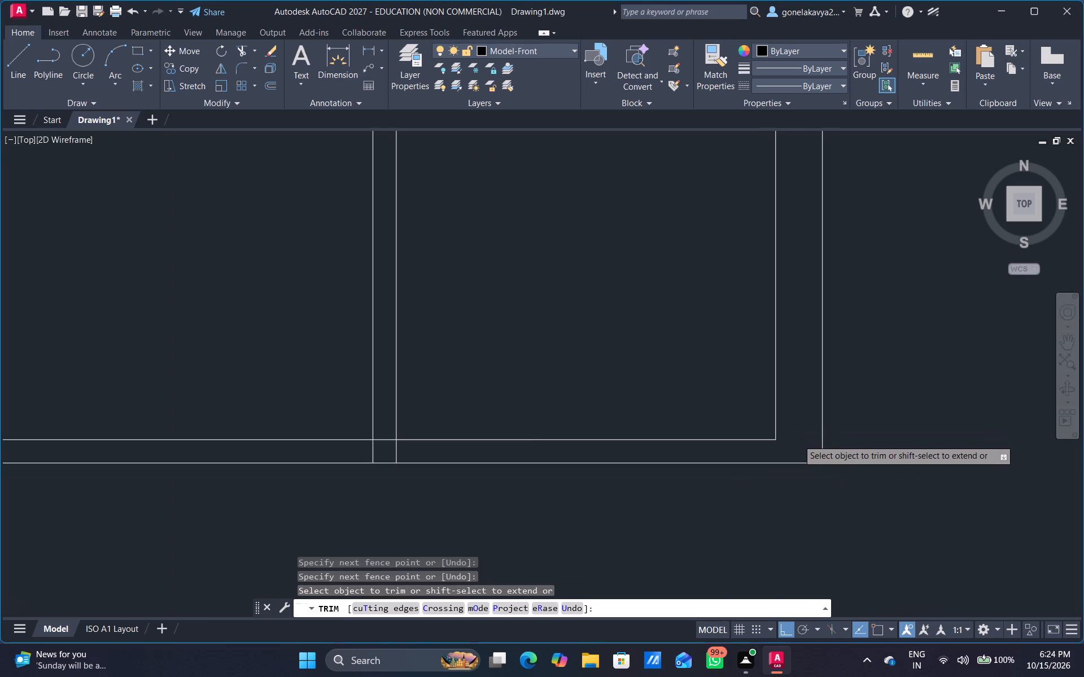
scroll(572, 490, "up", 1)
key("Escape")
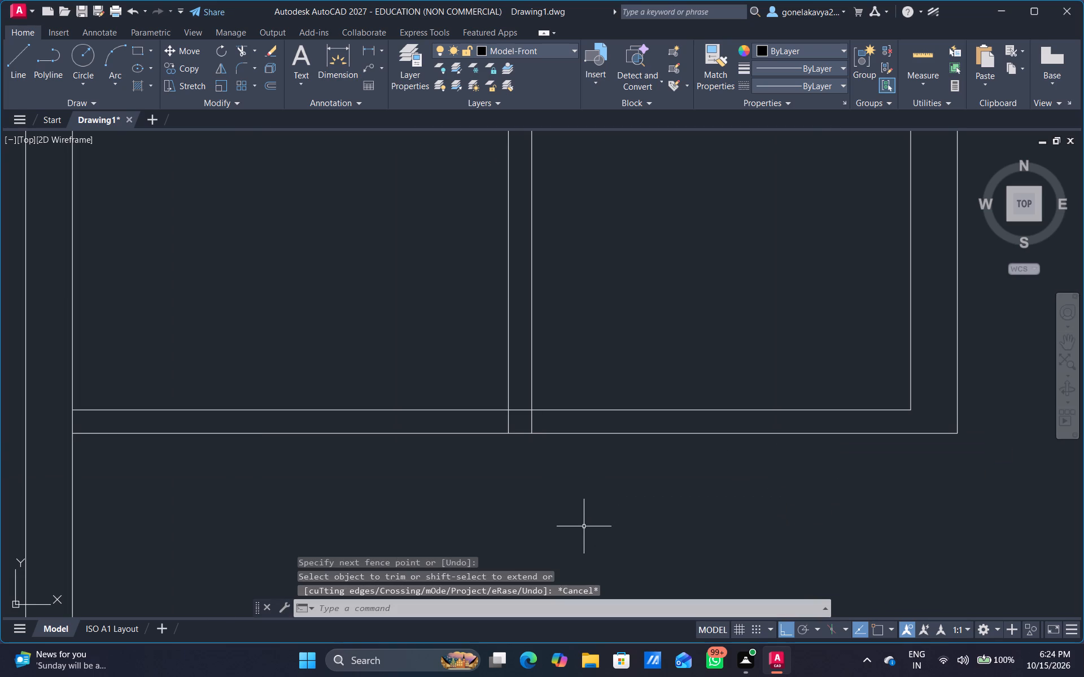
Offset the right line of the thin wall between the two lower rooms 3' to the right.
middle_click_drag(582, 530, 457, 572)
key("o")
key("Return")
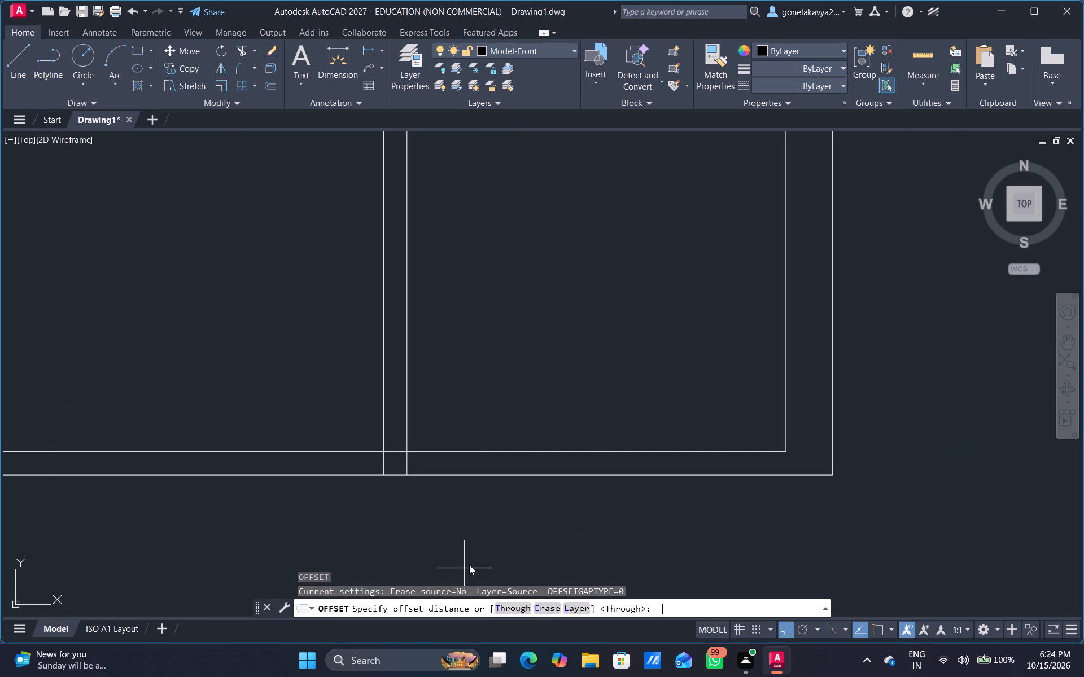
type("3'")
key("Return")
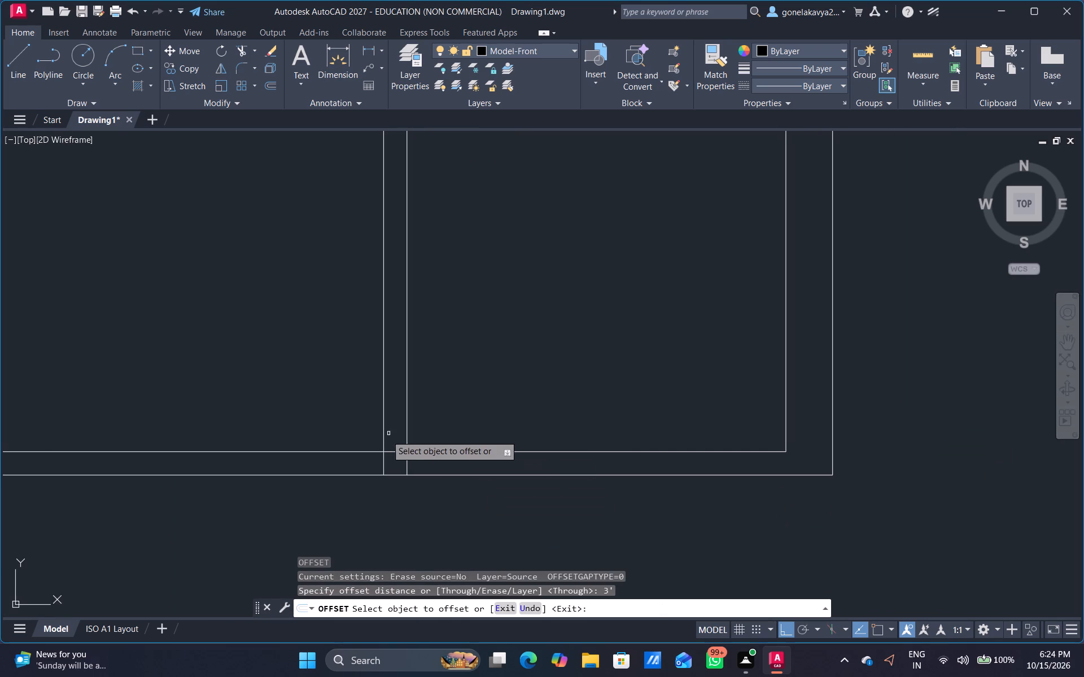
left_click(408, 417)
left_click(541, 402)
key("Escape")
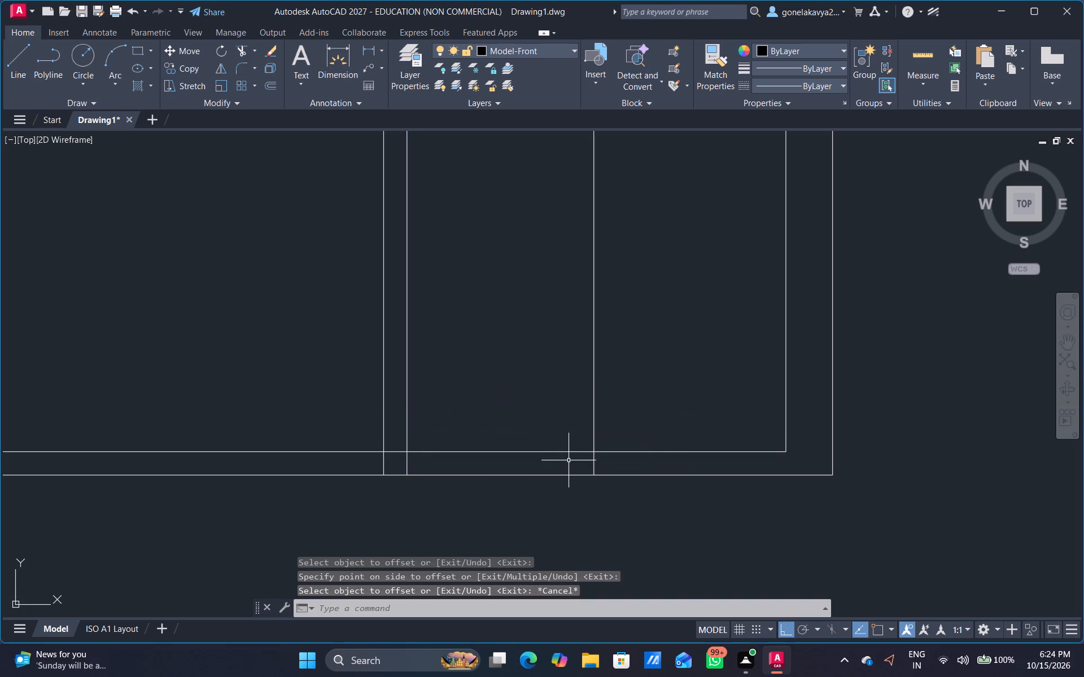
Trim the bottom wall lines and the offset line above them to leave a 3' opening beside the thin partition wall.
key("t")
key("r")
key("space")
left_click_drag(532, 390, 499, 518)
left_click_drag(543, 352, 691, 353)
scroll(672, 317, "down", 3)
middle_click_drag(658, 291, 605, 365)
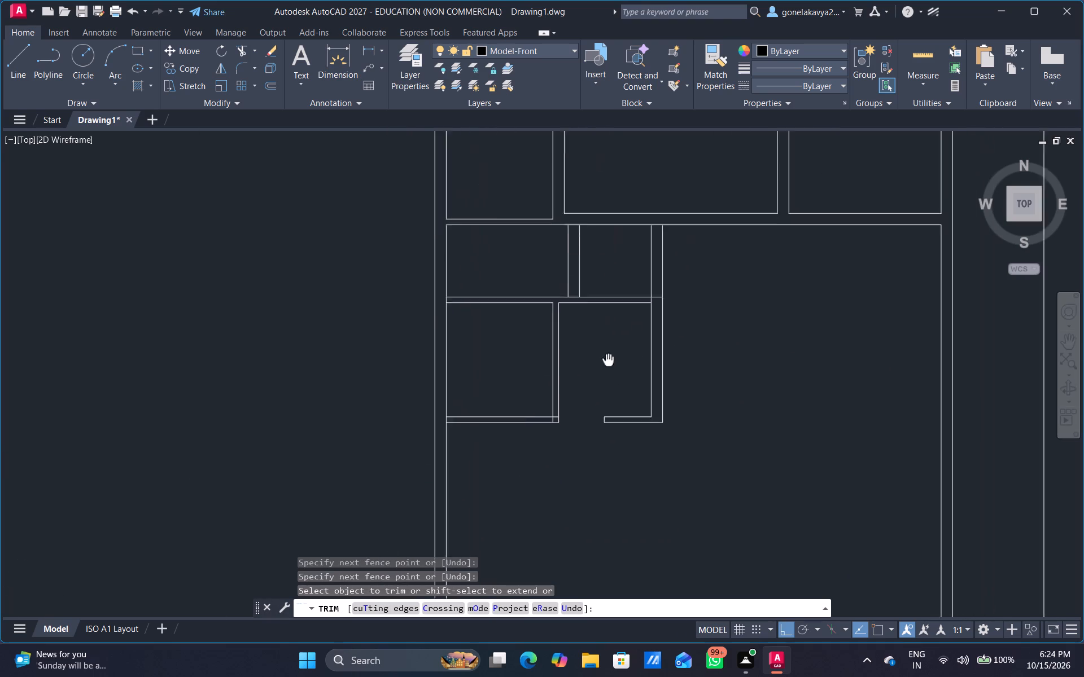
middle_click_drag(605, 365, 600, 370)
scroll(571, 289, "up", 2)
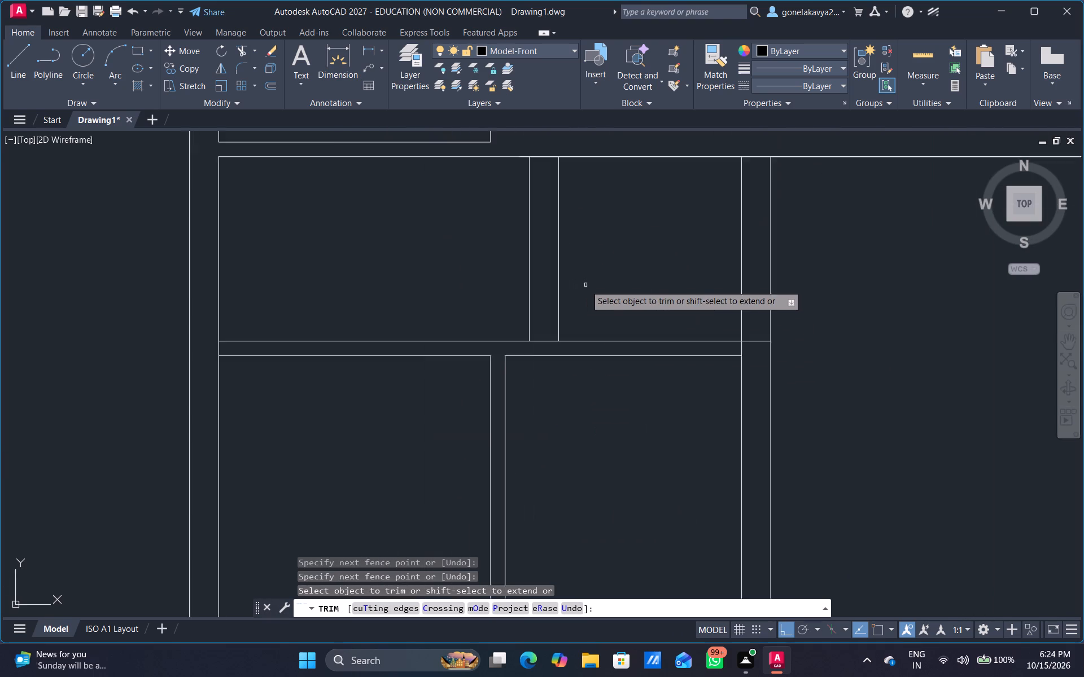
scroll(585, 285, "up", 1)
middle_click_drag(585, 301, 544, 374)
key("Escape")
Offset the upper small rooms' bottom wall line 3" upward.
key("o")
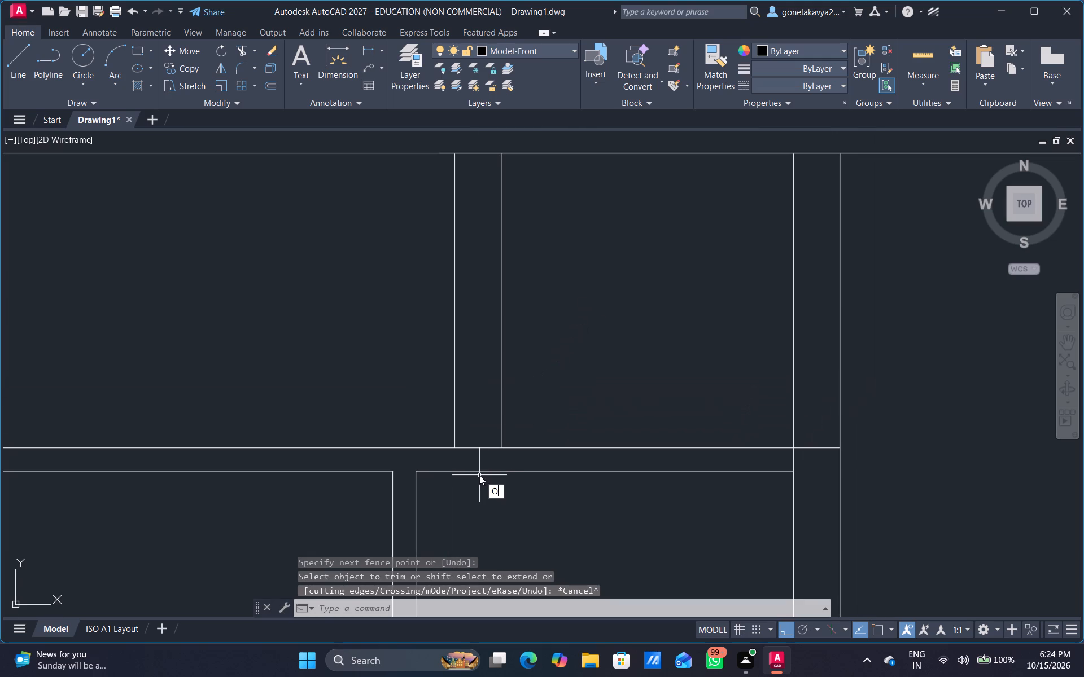
key("Return")
type("3\"")
key("Return")
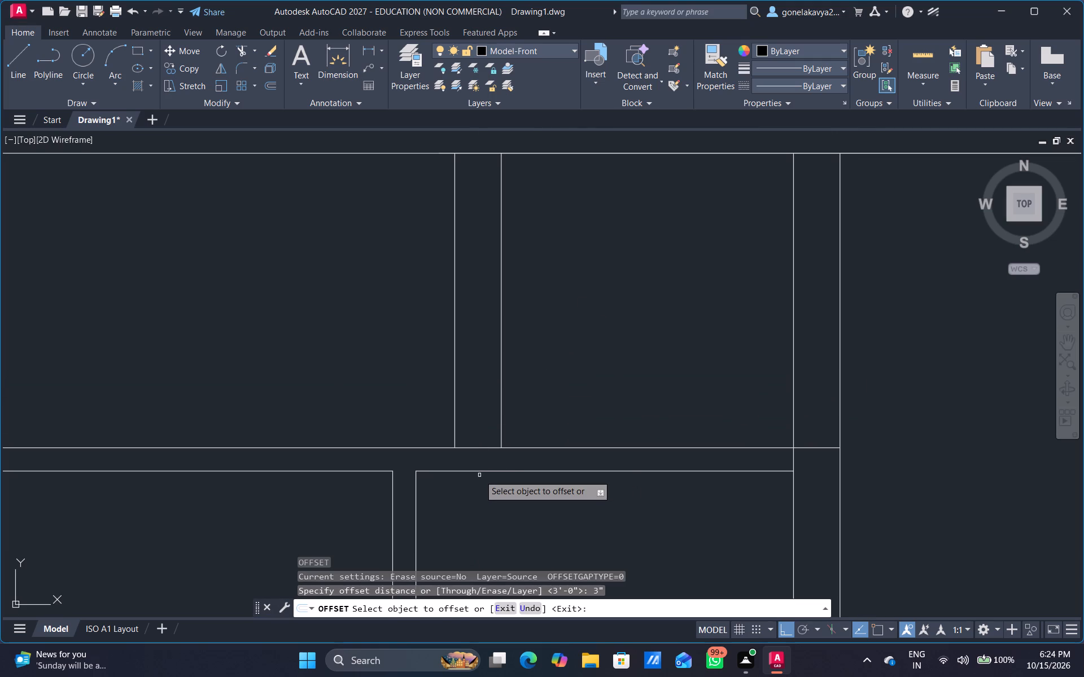
left_click(474, 445)
left_click_drag(476, 449, 478, 441)
left_click(479, 408)
left_click(534, 430)
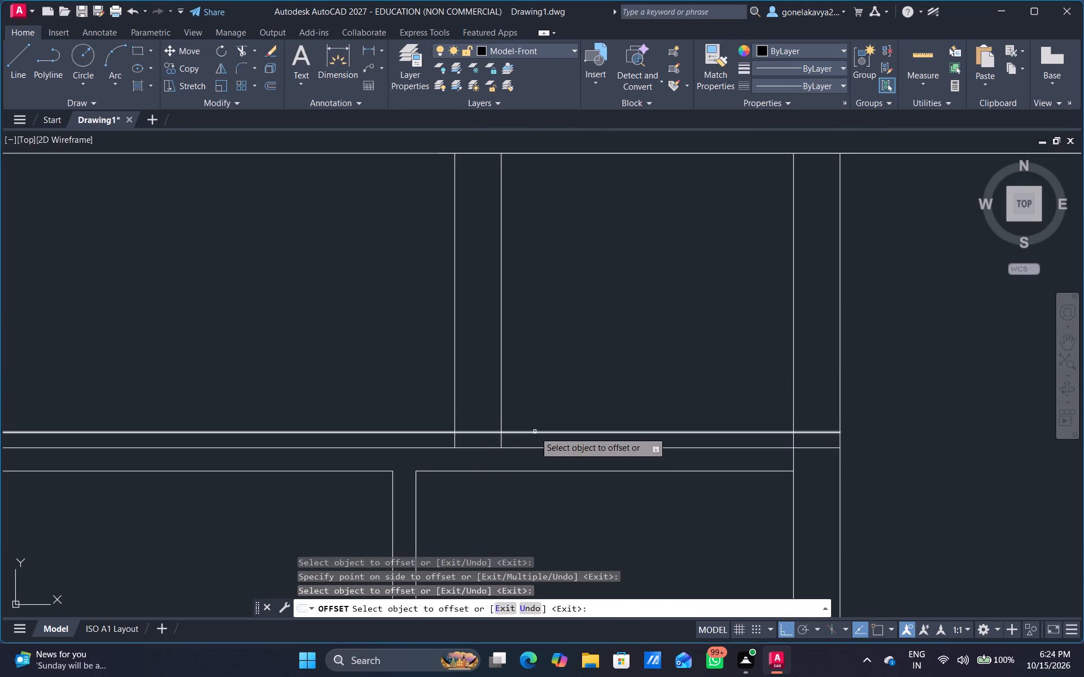
Offset the new 3" offset line 3' upward to mark the door opening's other edge.
left_click(535, 432)
type("3'")
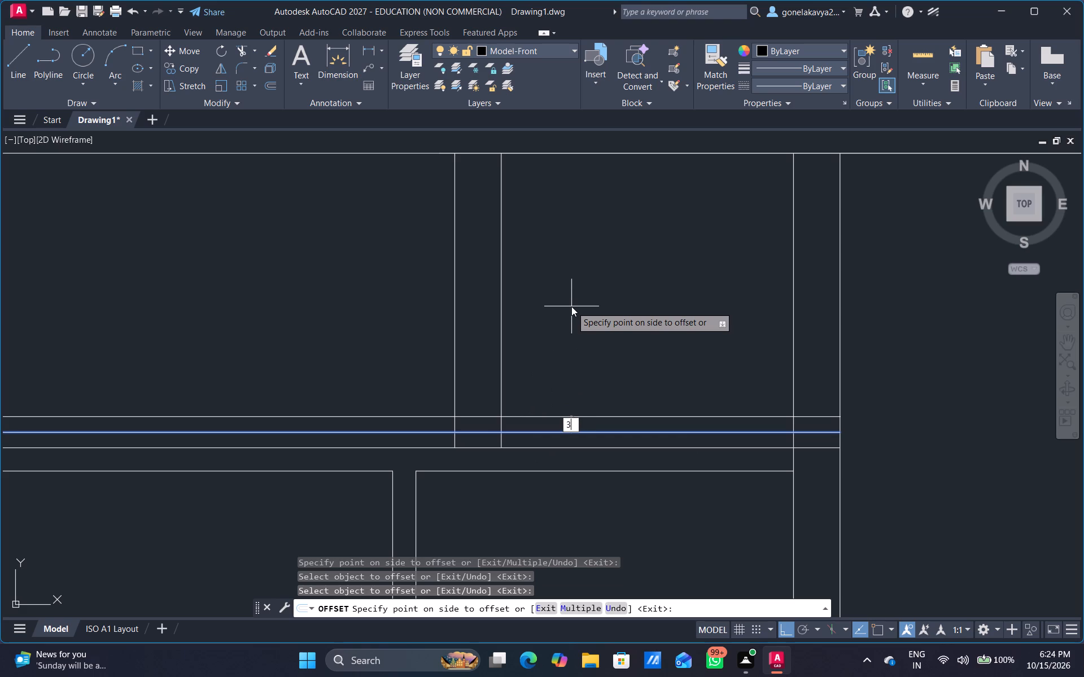
key("Return")
key("Escape")
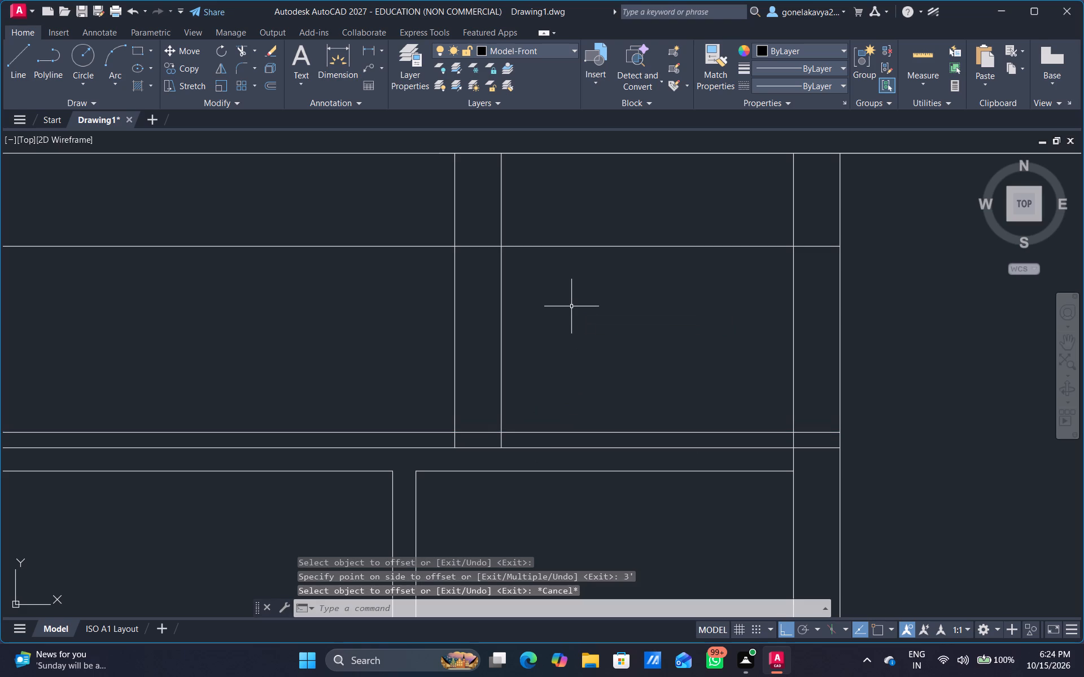
Trim the vertical lines of both upper 9" walls between the two offset lines to make 3' door openings.
type("TR")
key("space")
left_click_drag(574, 306, 391, 355)
left_click_drag(520, 354, 550, 357)
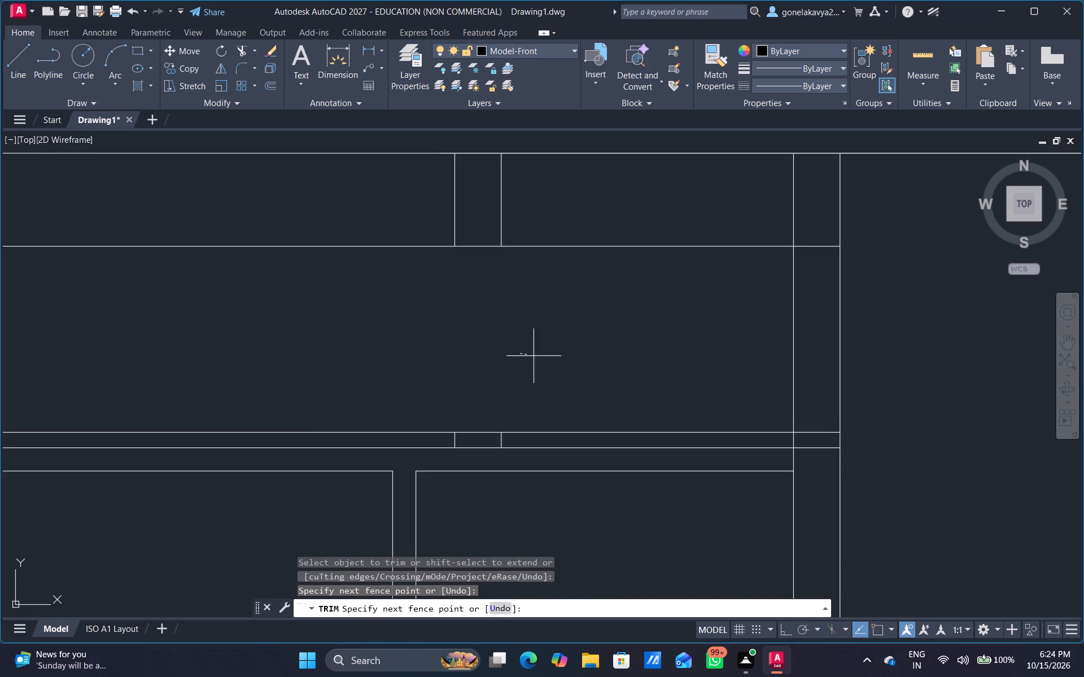
left_click_drag(550, 357, 991, 361)
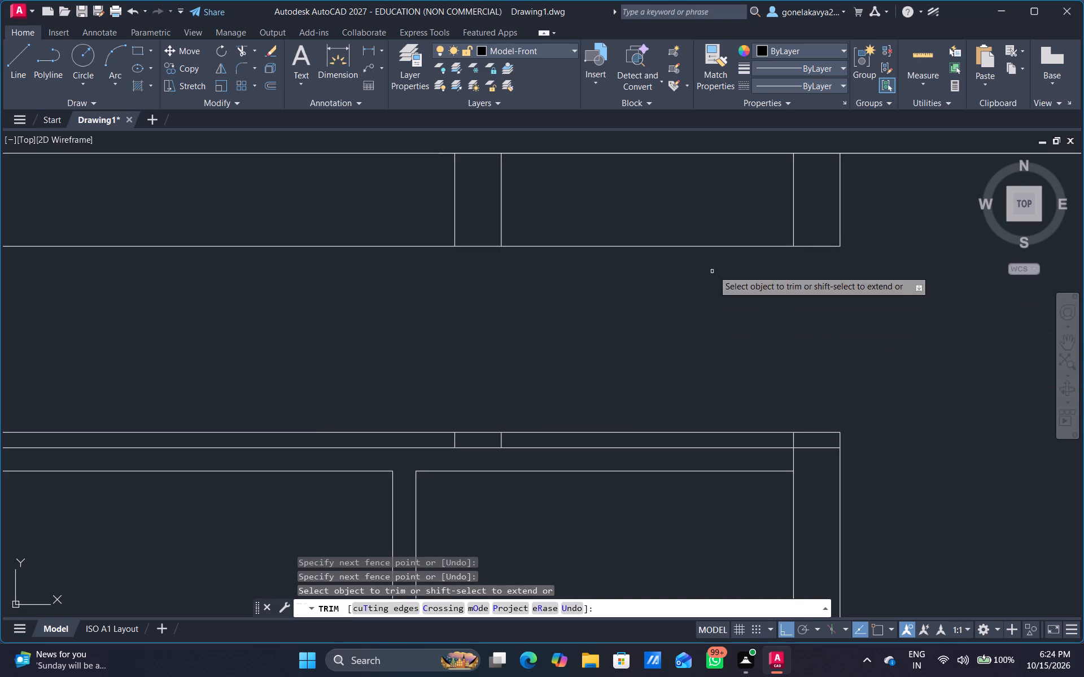
Trim the leftover portions of the two horizontal offset lines beside the 9" walls, keeping the door opening's end caps.
left_click_drag(720, 246, 721, 228)
middle_click_drag(638, 294, 955, 377)
left_click_drag(703, 381, 714, 303)
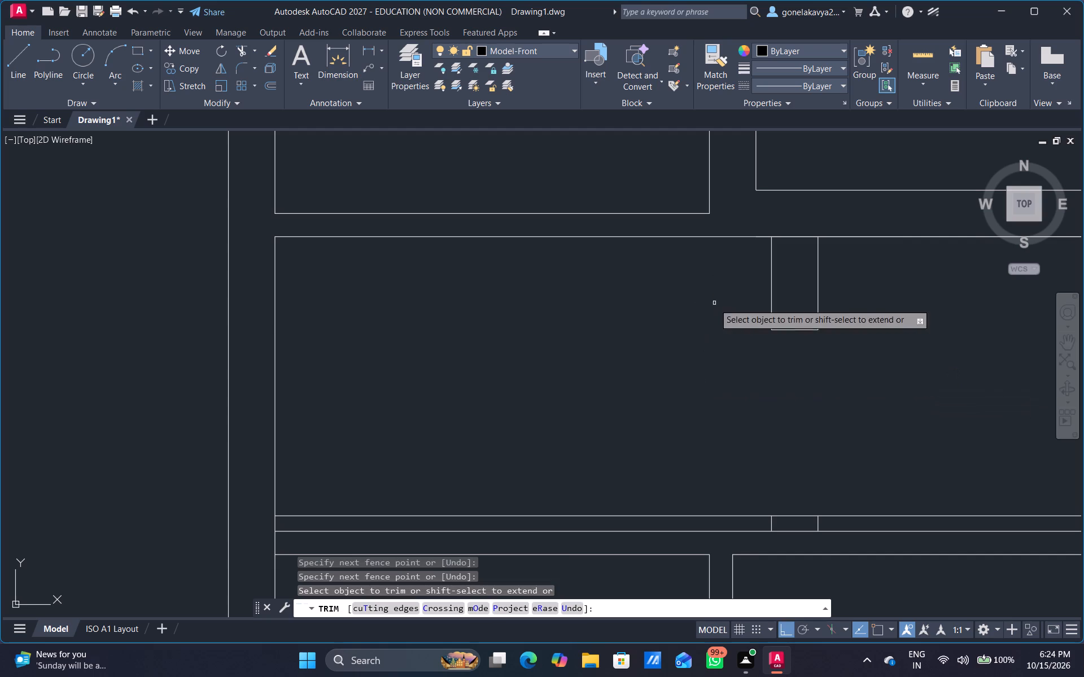
left_click(753, 517)
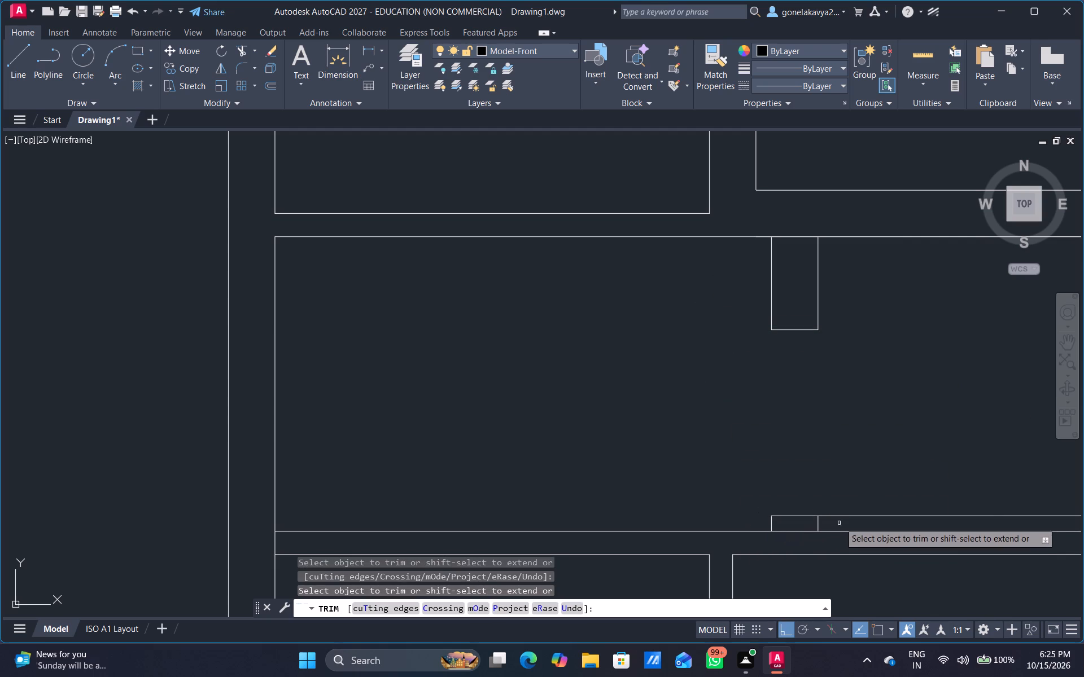
left_click(845, 515)
Trim the two vertical stubs above the lower rooms' top wall and the inner line crossing that wall at the corner.
middle_click_drag(871, 494, 710, 301)
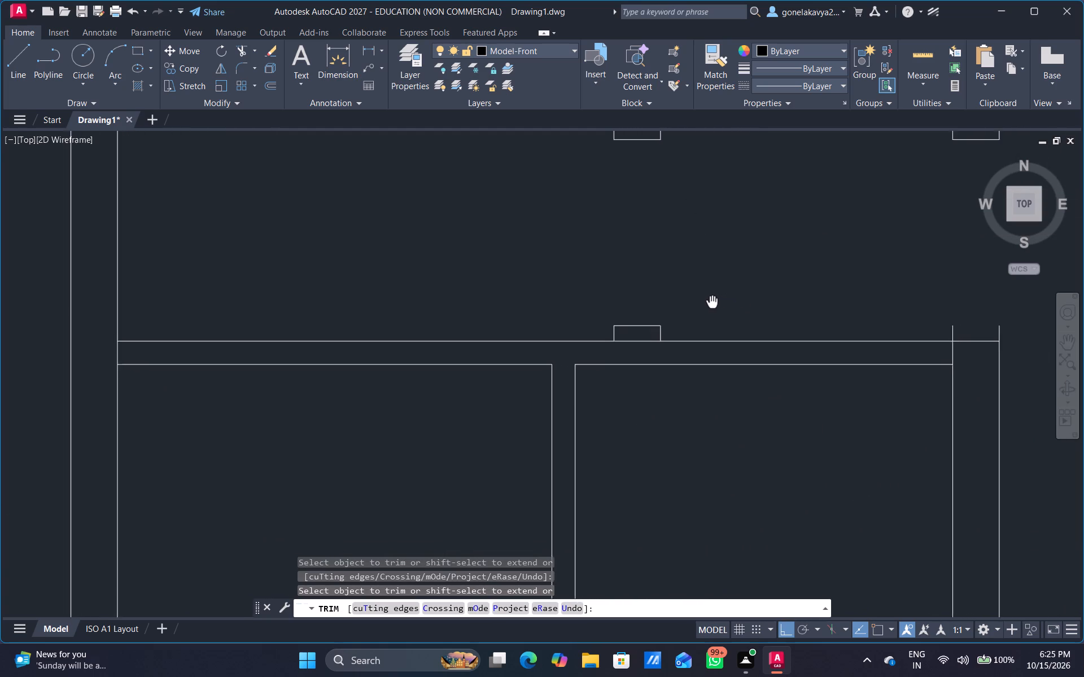
middle_click_drag(710, 301, 681, 283)
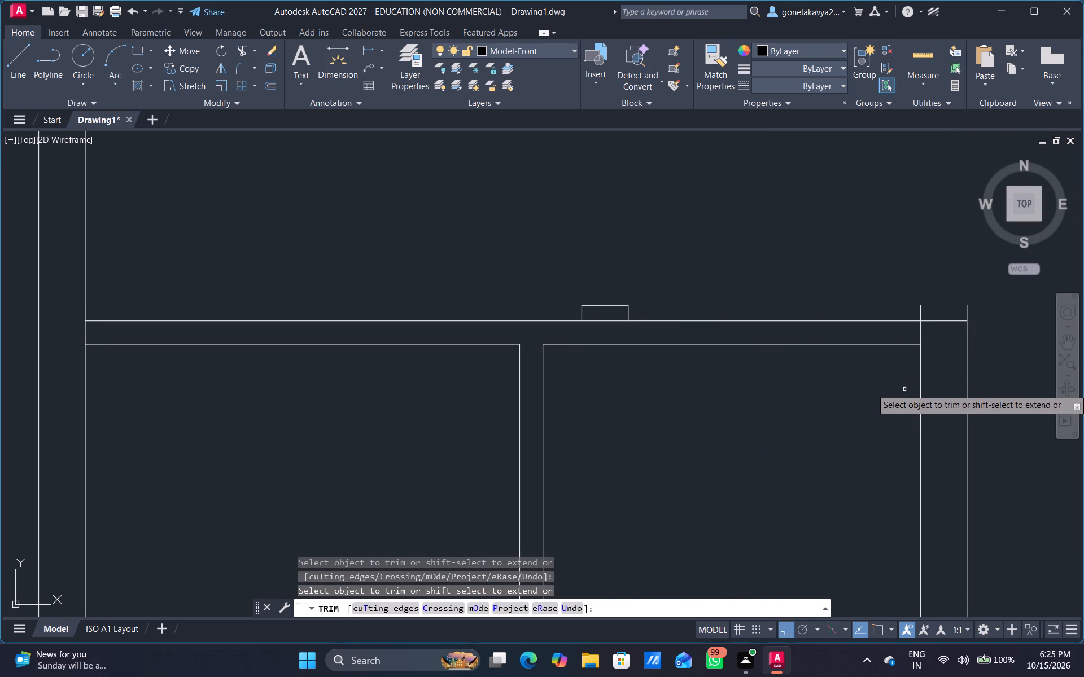
middle_click_drag(872, 388, 789, 421)
scroll(873, 373, "up", 1)
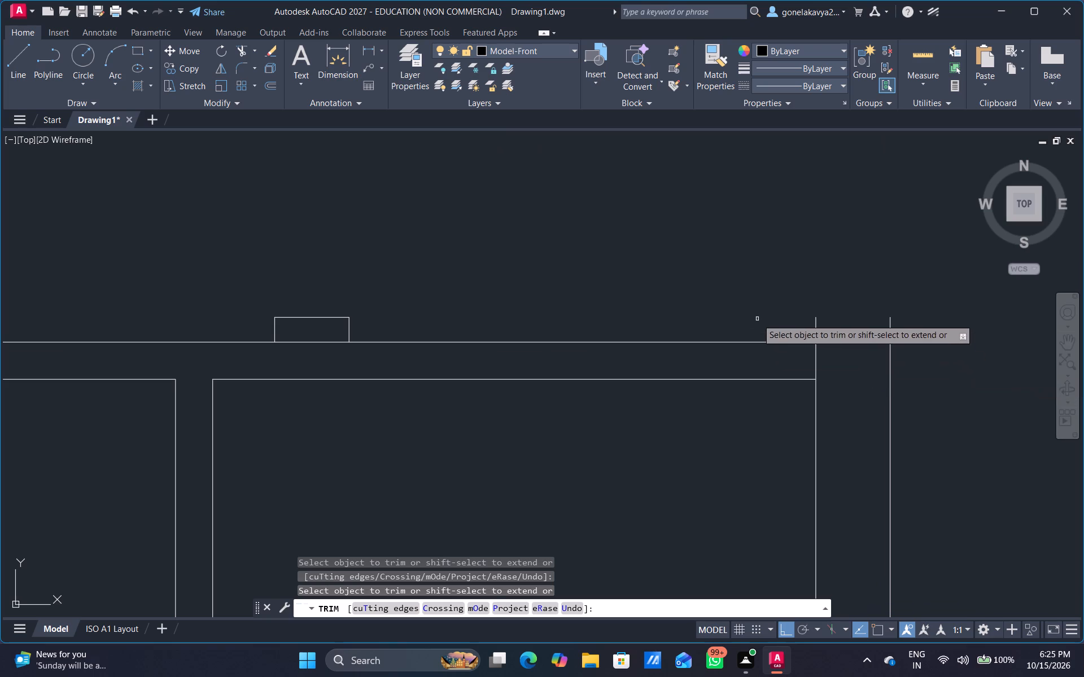
left_click_drag(757, 319, 934, 338)
left_click_drag(832, 361, 806, 355)
scroll(893, 407, "down", 3)
middle_click_drag(767, 503, 770, 394)
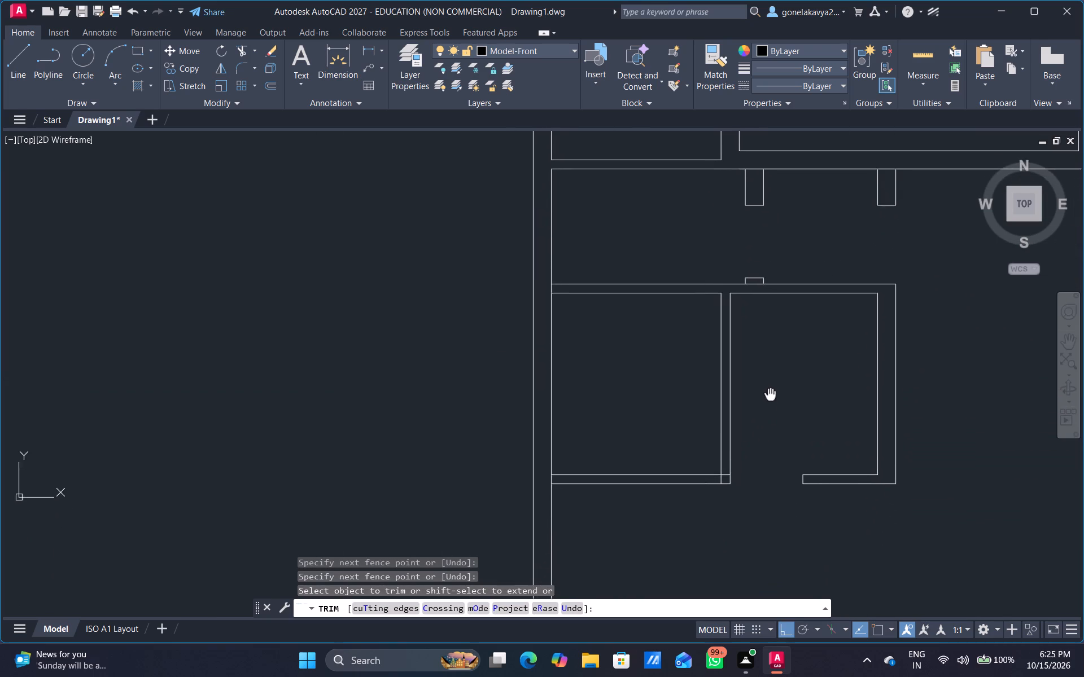
middle_click_drag(770, 394, 858, 319)
scroll(864, 309, "up", 2)
middle_click_drag(852, 314, 844, 348)
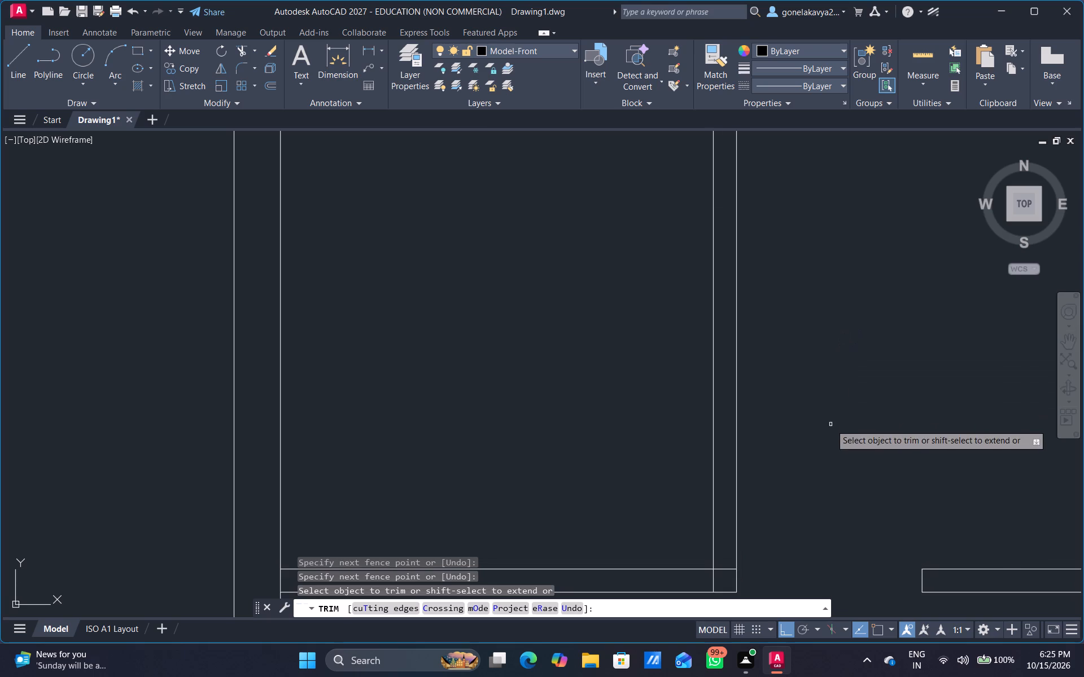
scroll(831, 424, "down", 1)
middle_click_drag(838, 415, 788, 401)
key("Escape")
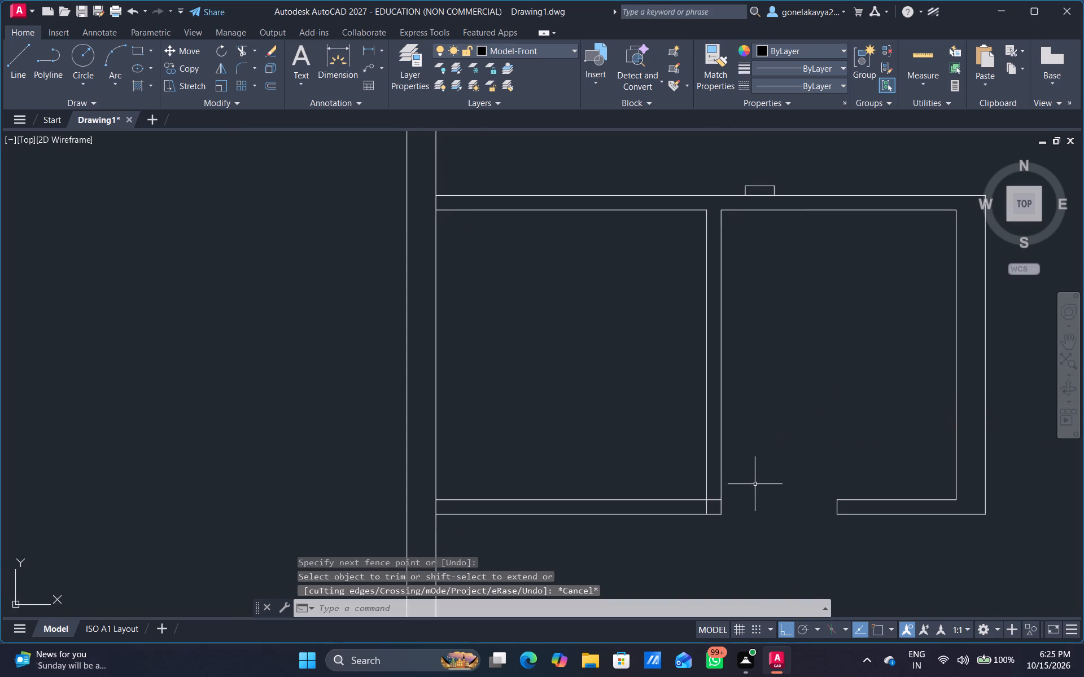
Offset the lower-left small room's inner bottom wall line 3' upward, and offset the new line another 3' upward.
key("o")
key("Return")
key("3")
key("apostrophe")
key("Return")
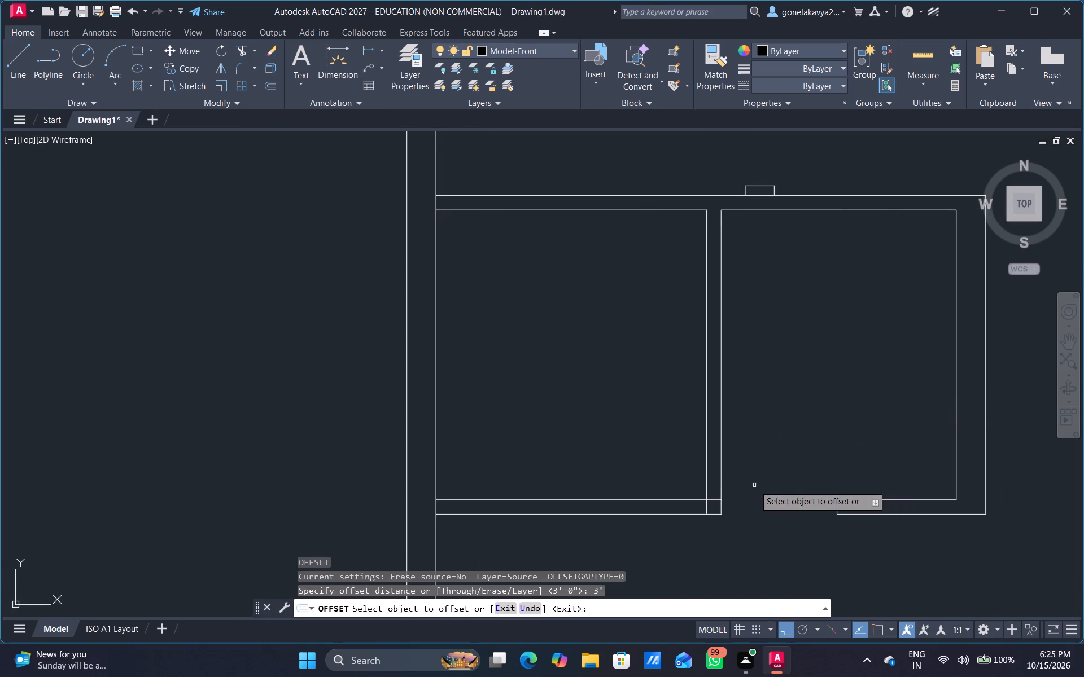
left_click(635, 498)
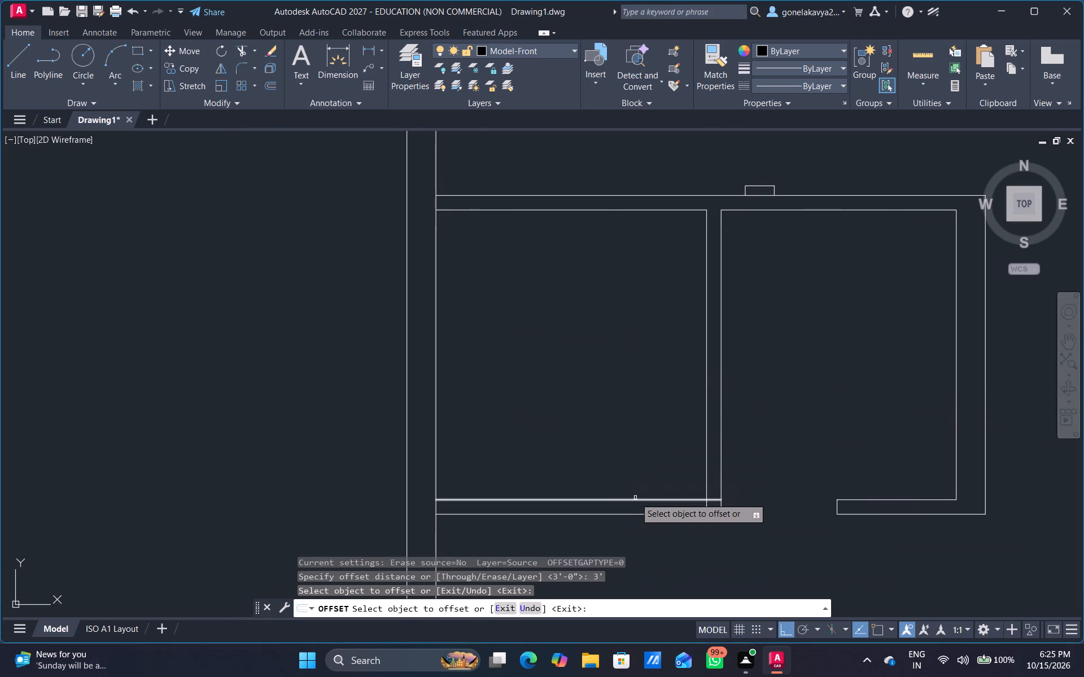
left_click(635, 498)
left_click(633, 500)
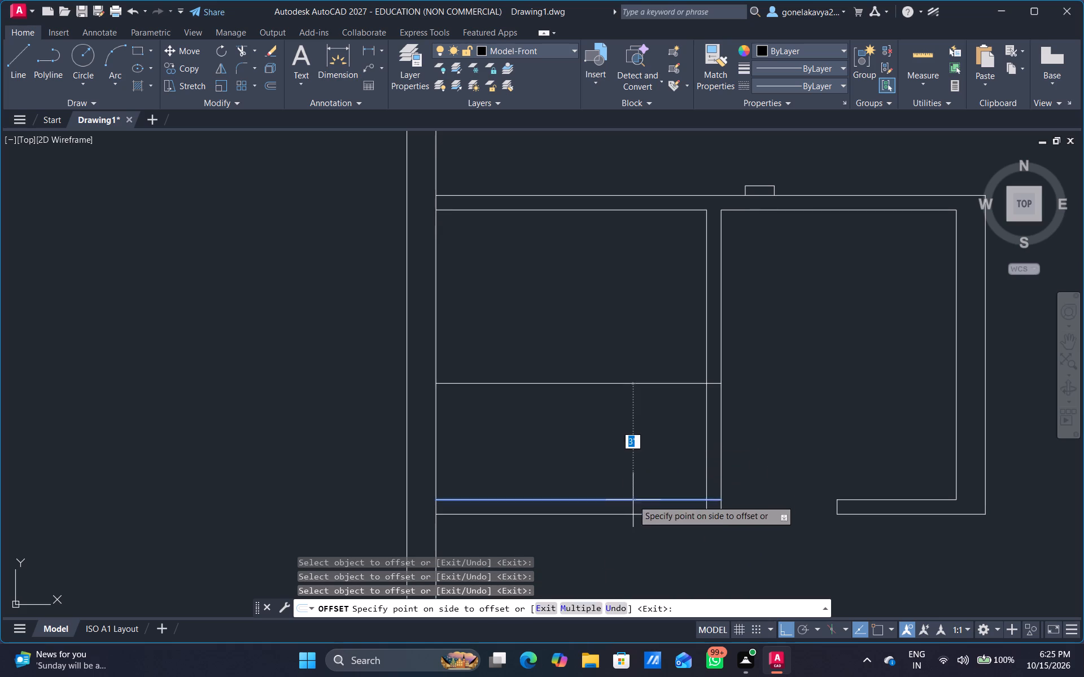
left_click(637, 448)
scroll(627, 412, "down", 2)
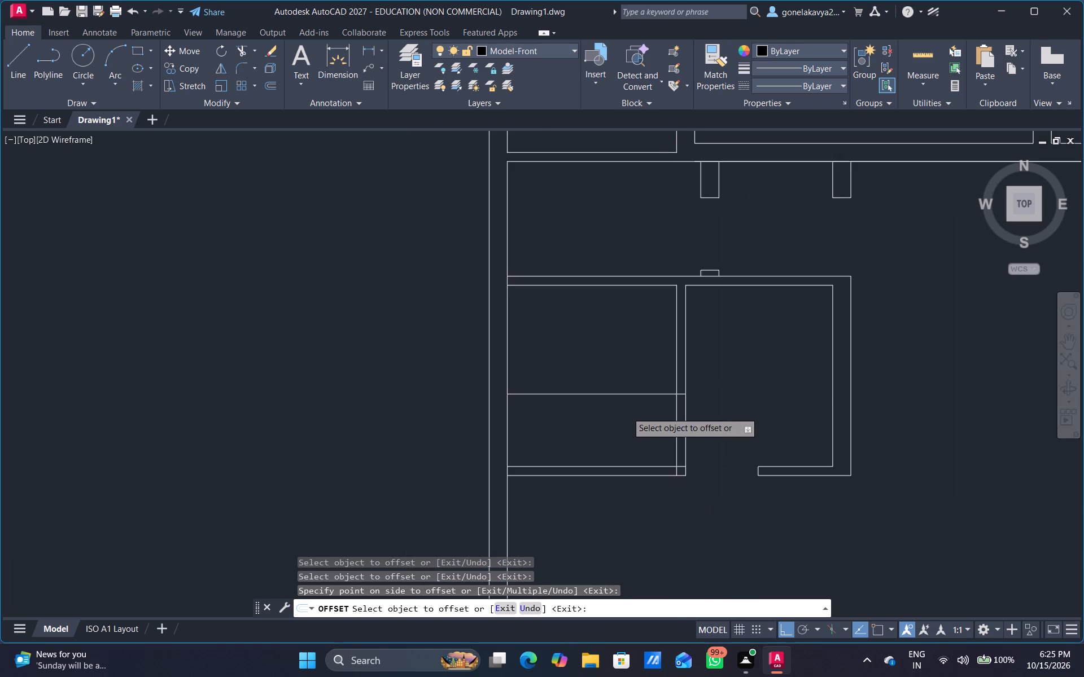
scroll(638, 364, "up", 2)
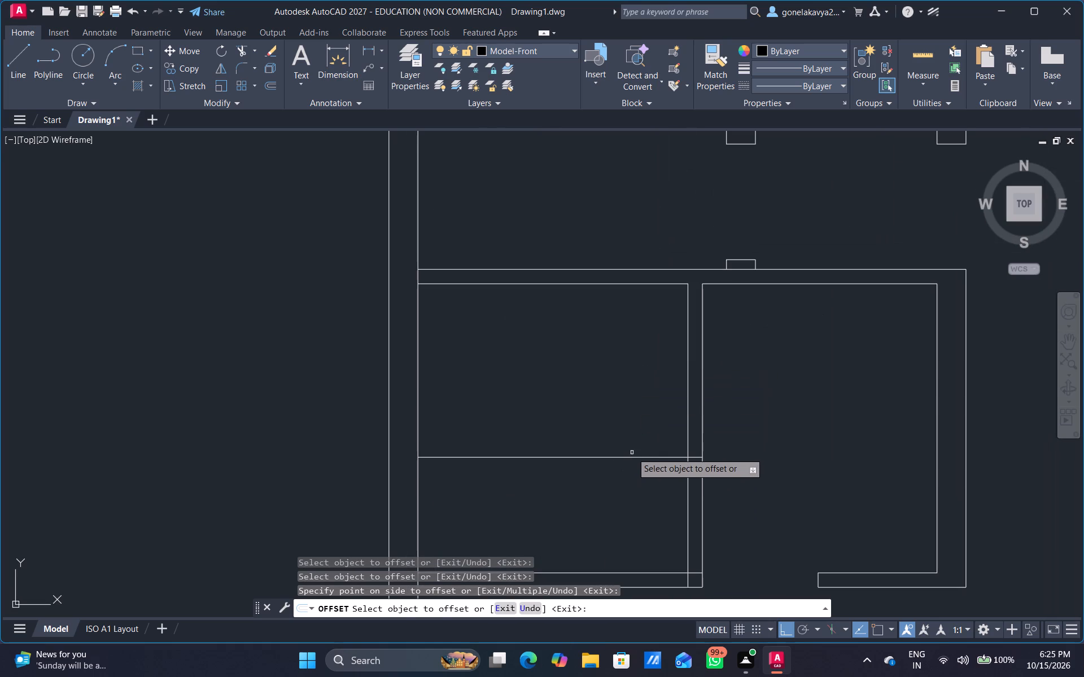
left_click(632, 456)
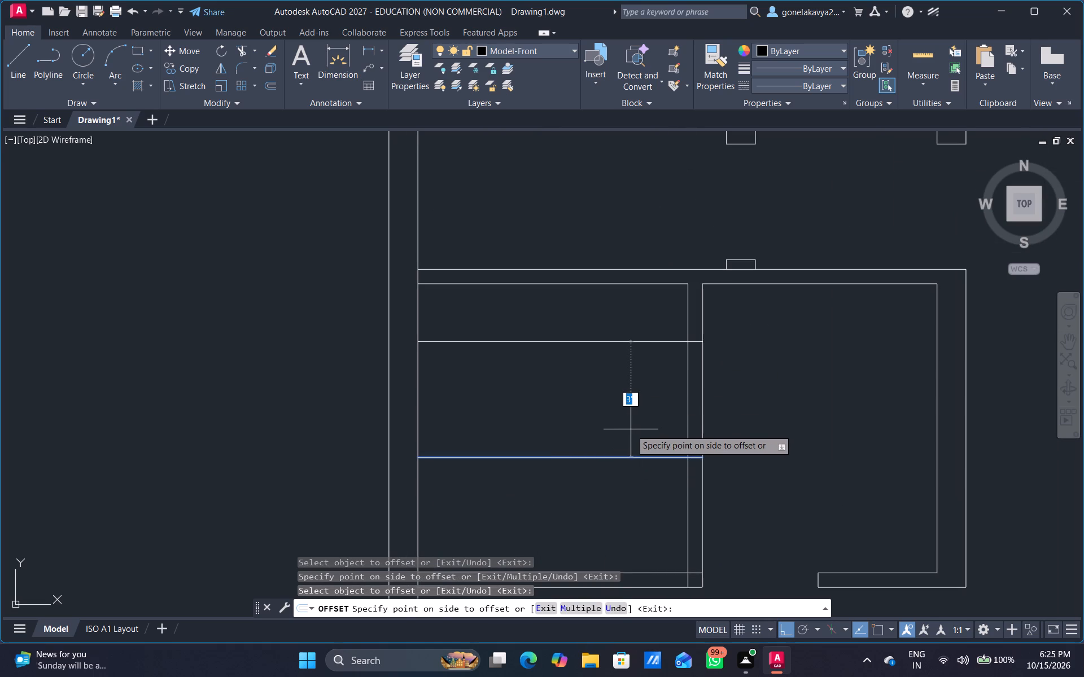
left_click(633, 432)
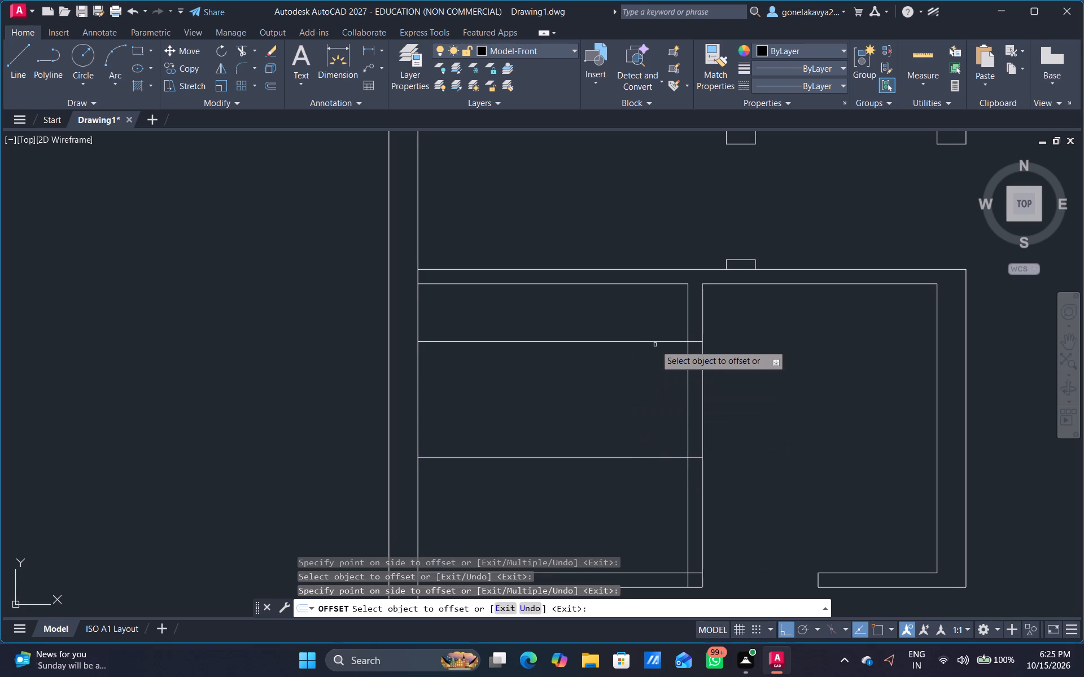
Offset the upper of the two new lines 3" downward.
left_click(657, 342)
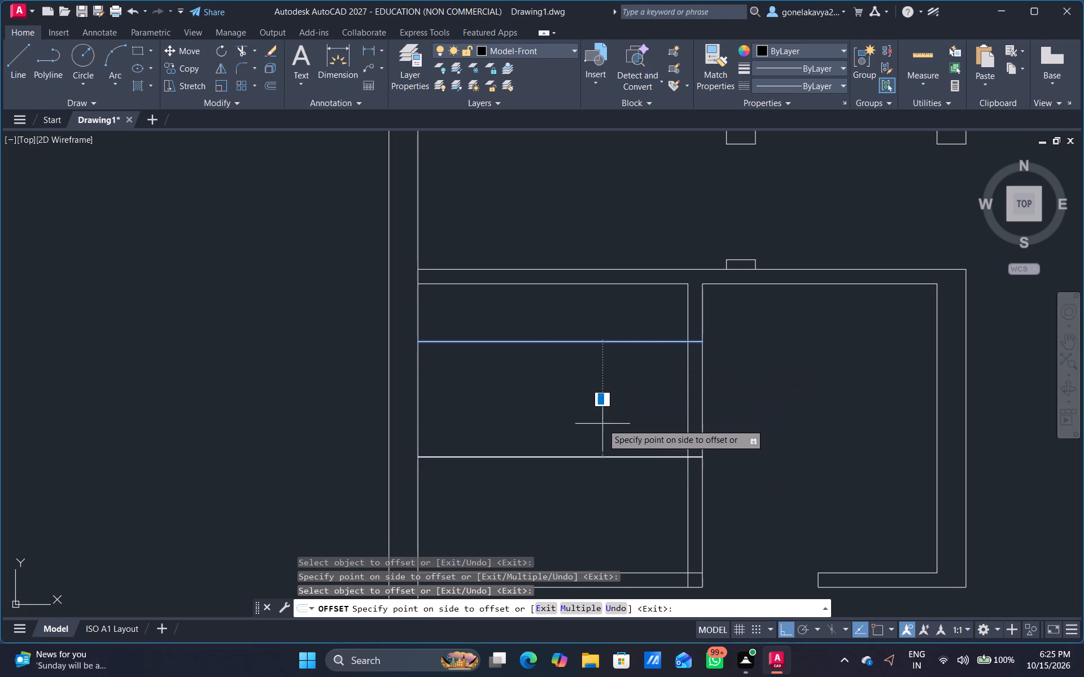
key("3")
key("shift+quotedbl")
key("Return")
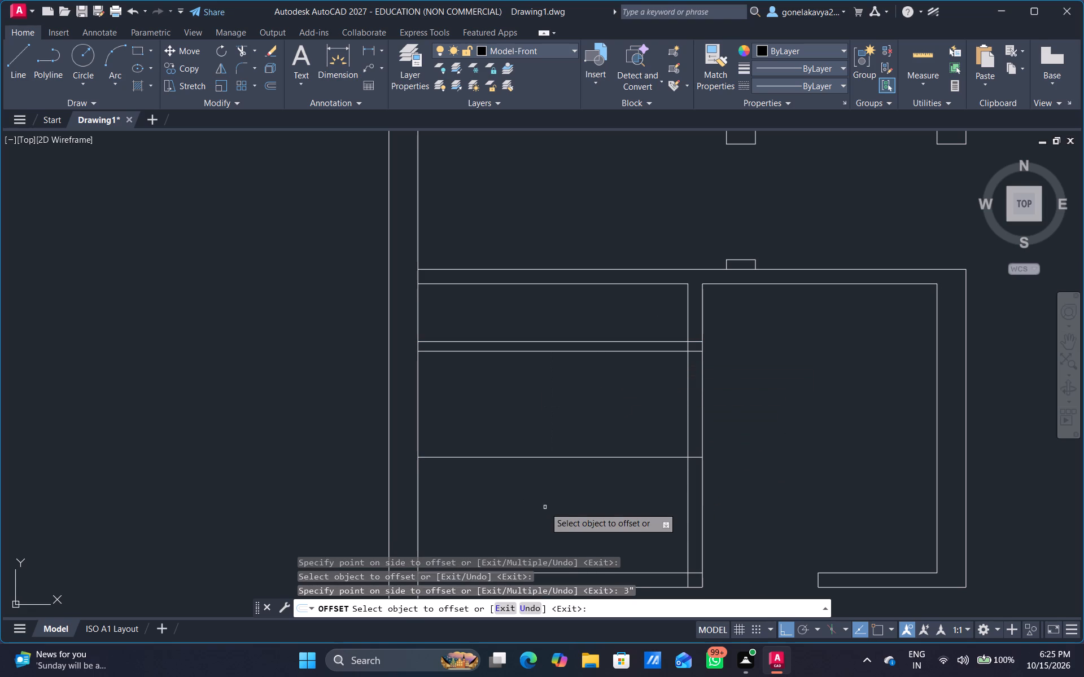
key("Escape")
Trim the thin partition's vertical lines and the leftover offset lines to leave a door opening between the two lower small rooms.
type("TR")
key("space")
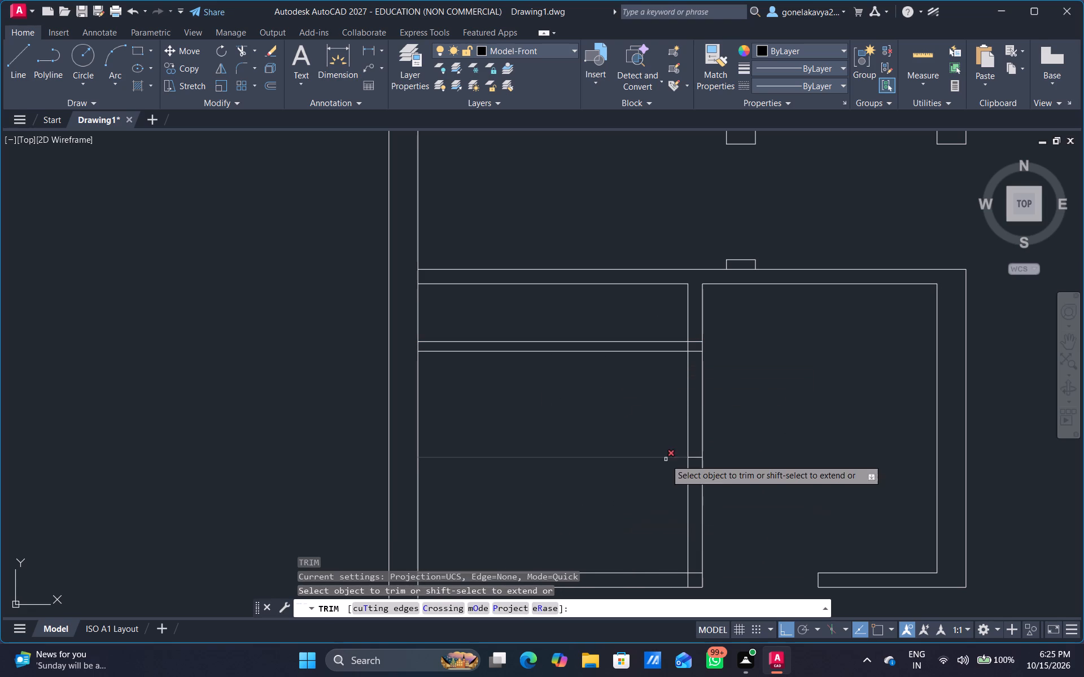
left_click_drag(637, 412, 772, 411)
left_click_drag(643, 433, 639, 459)
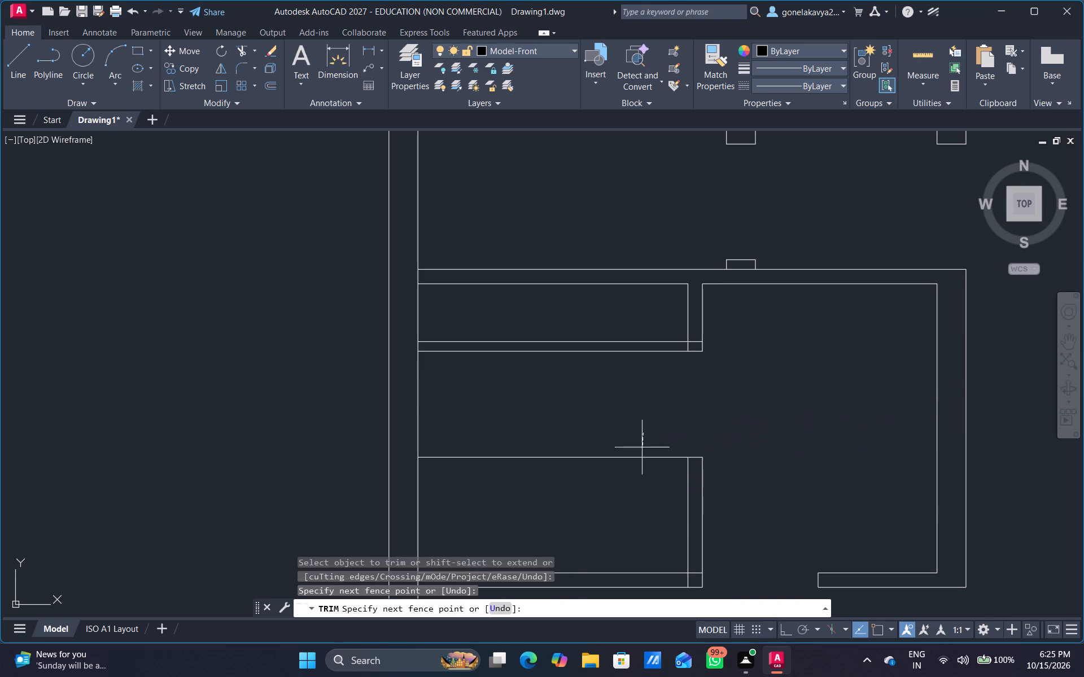
left_click_drag(639, 459, 635, 522)
middle_click_drag(683, 373, 812, 414)
scroll(751, 394, "up", 1)
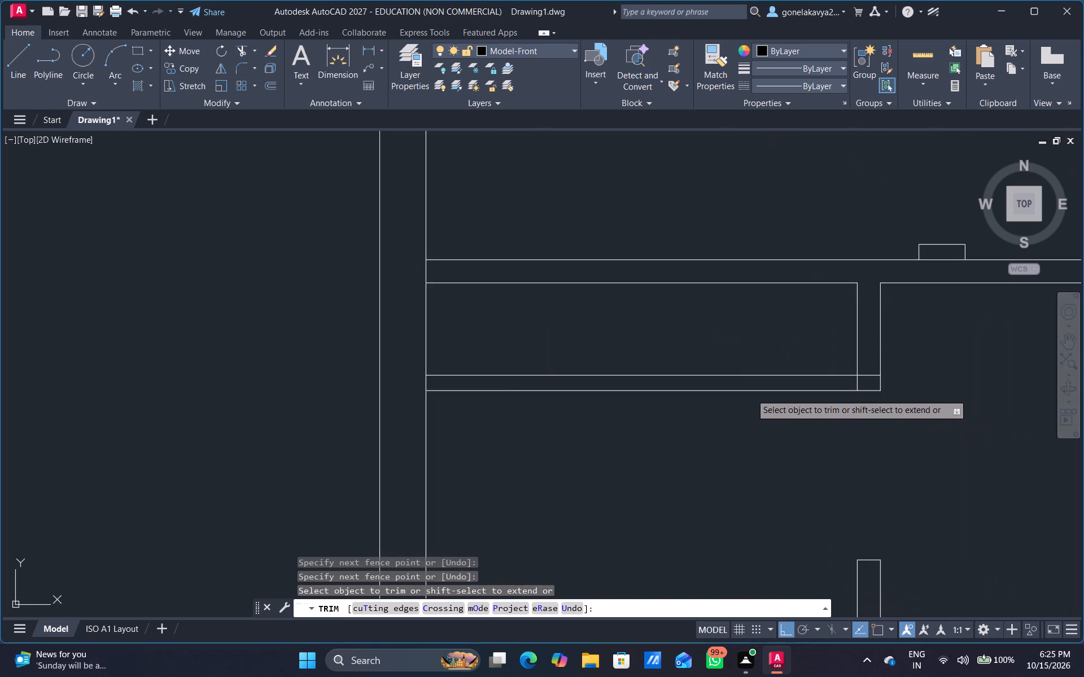
left_click_drag(766, 410, 781, 323)
left_click_drag(866, 377, 873, 353)
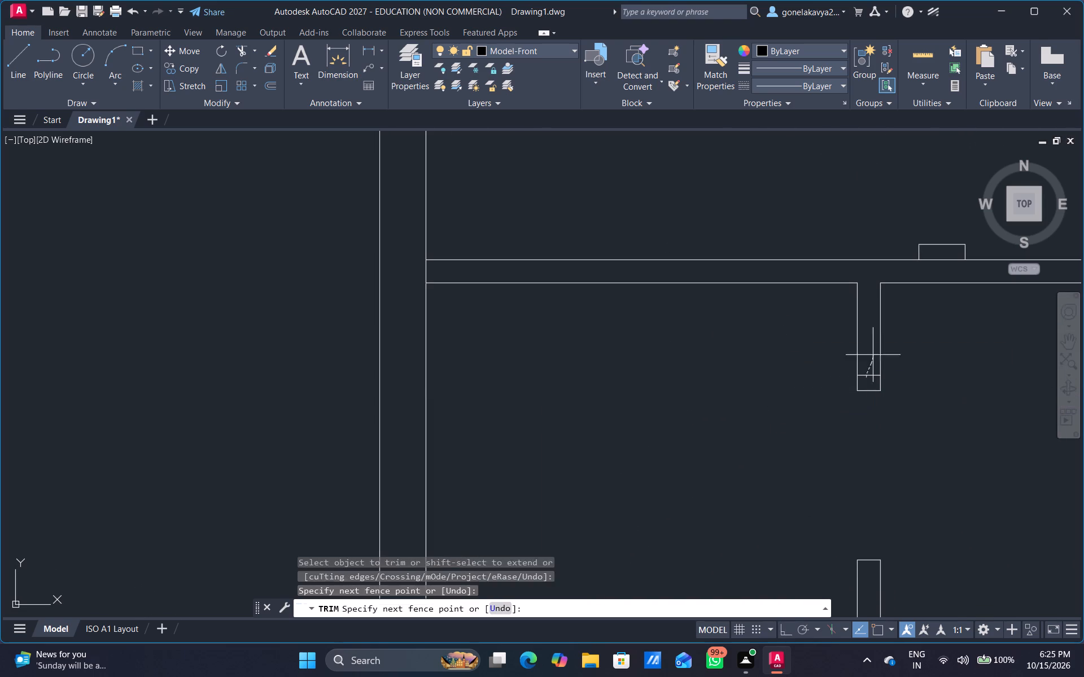
left_click_drag(873, 353, 873, 352)
scroll(928, 358, "down", 2)
middle_click_drag(961, 412, 599, 406)
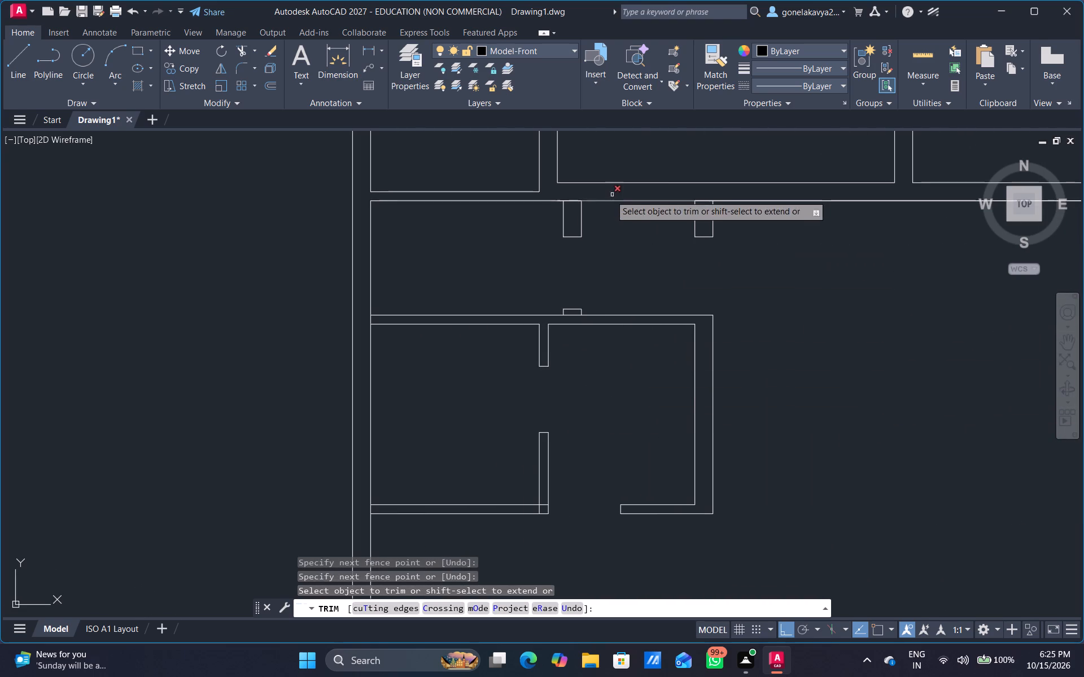
Offset the top wall line of the second upper-left small room 3' downward to mark a door opening.
middle_click_drag(640, 250, 550, 439)
scroll(548, 439, "down", 1)
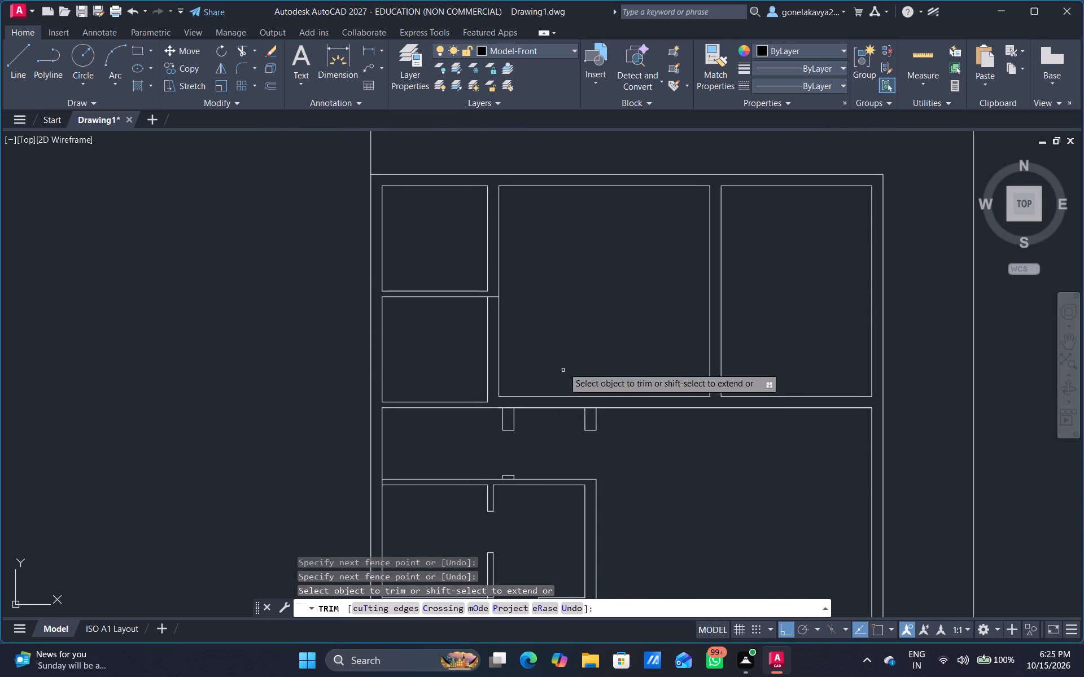
middle_click_drag(572, 357, 645, 358)
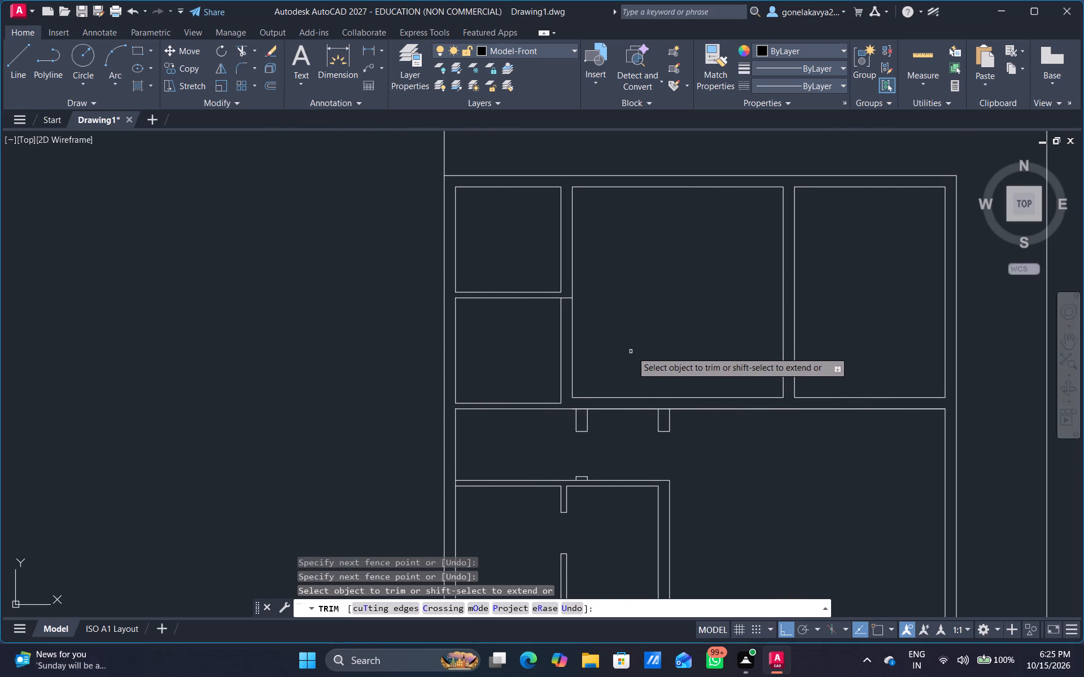
middle_click_drag(638, 376, 643, 455)
middle_click_drag(627, 391, 632, 446)
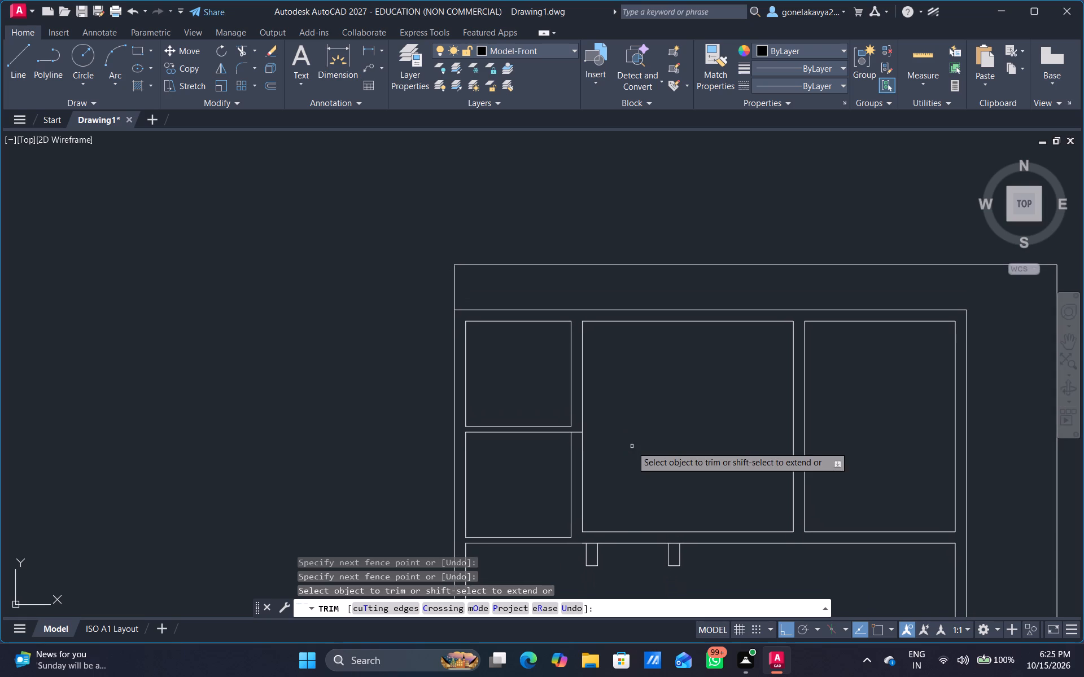
key("Escape")
key("o")
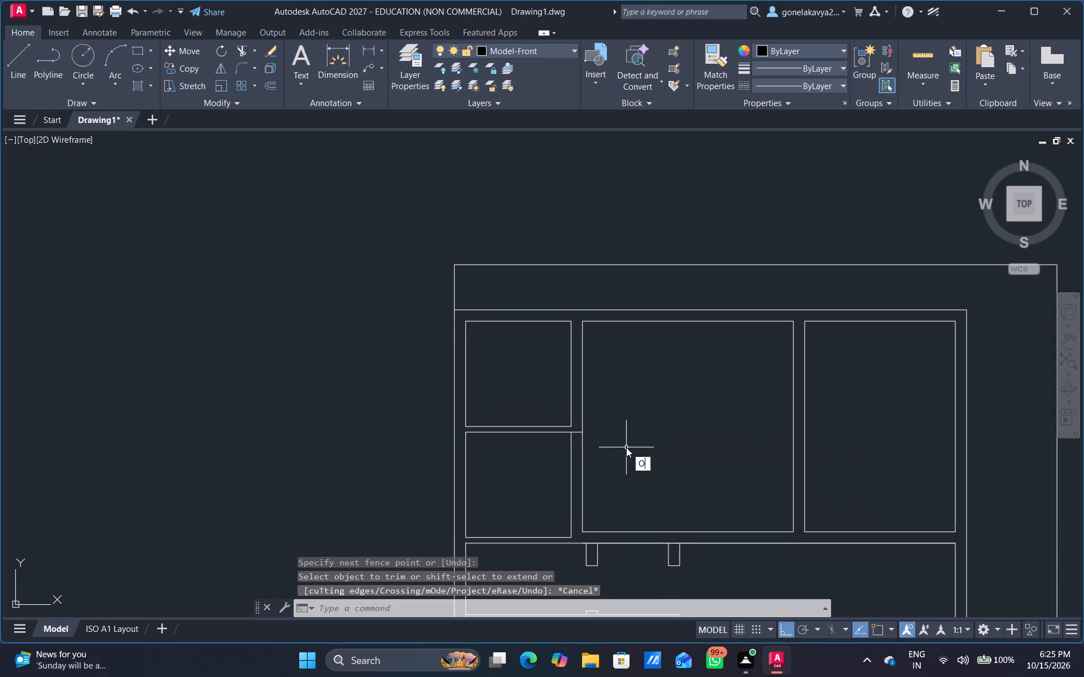
key("Return")
type("3'")
key("Return")
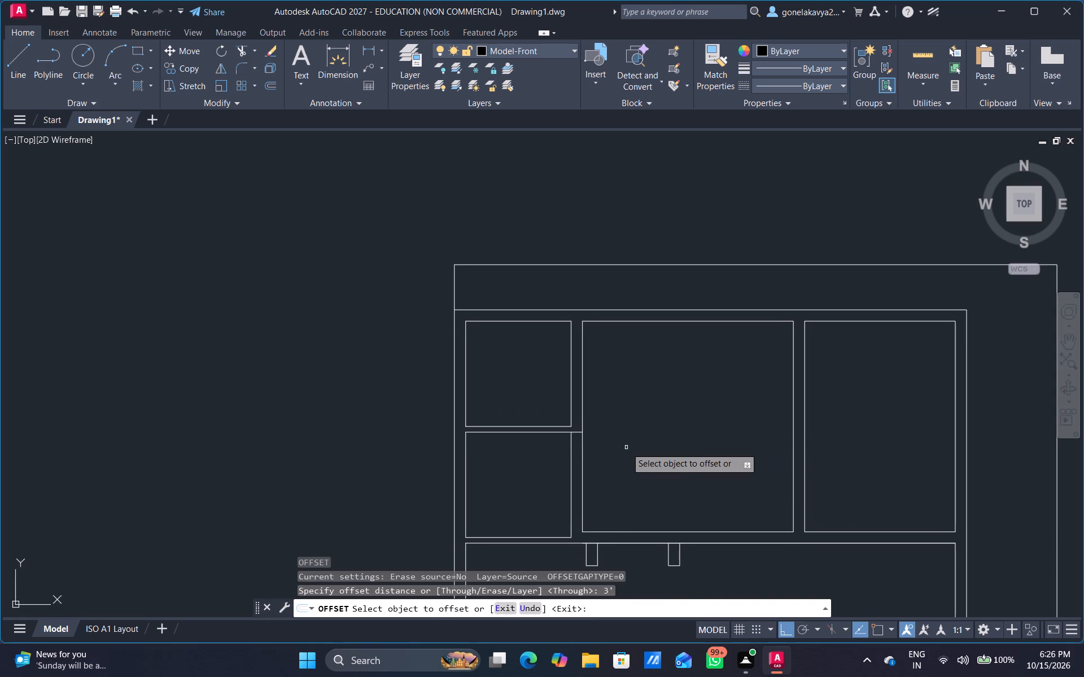
middle_click_drag(524, 454, 633, 486)
scroll(632, 463, "up", 2)
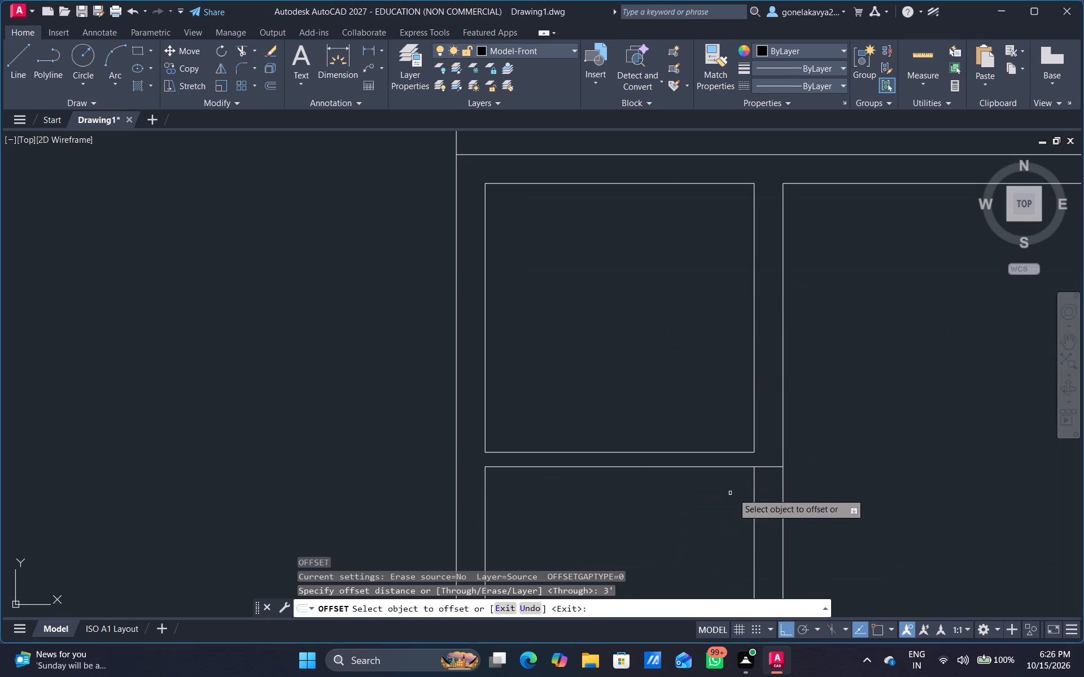
left_click(777, 467)
left_click(724, 534)
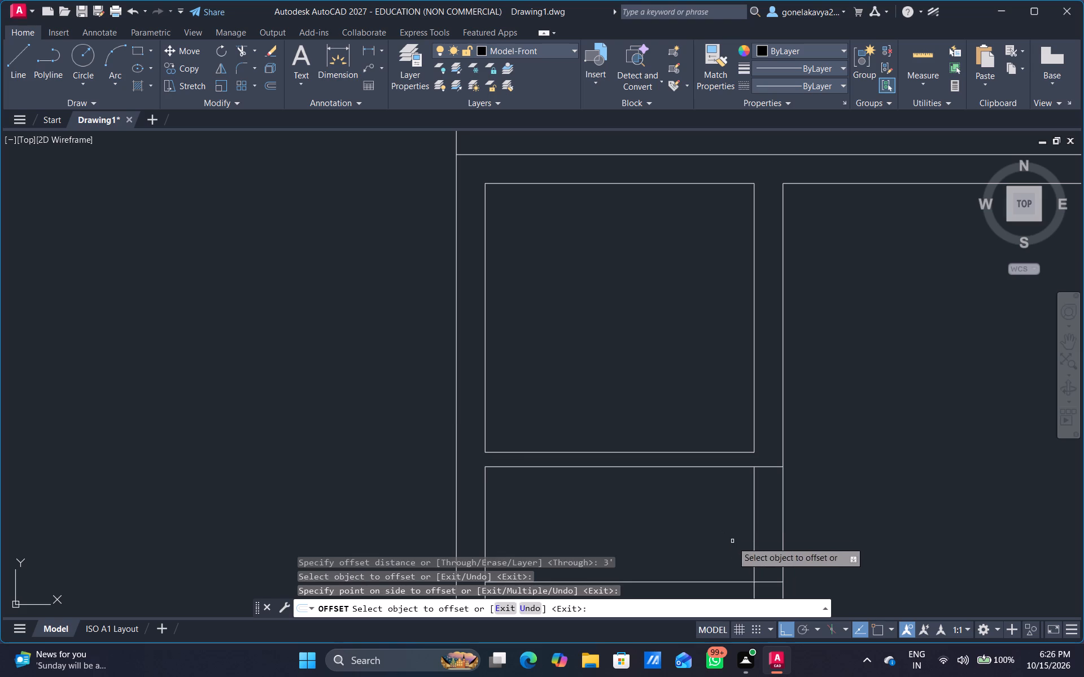
key("Escape")
Trim that room's wall lines shared with the large middle room over the 3' gap, plus the leftover offset line inside the room.
key("t")
key("r")
key("c")
key("c")
key("c")
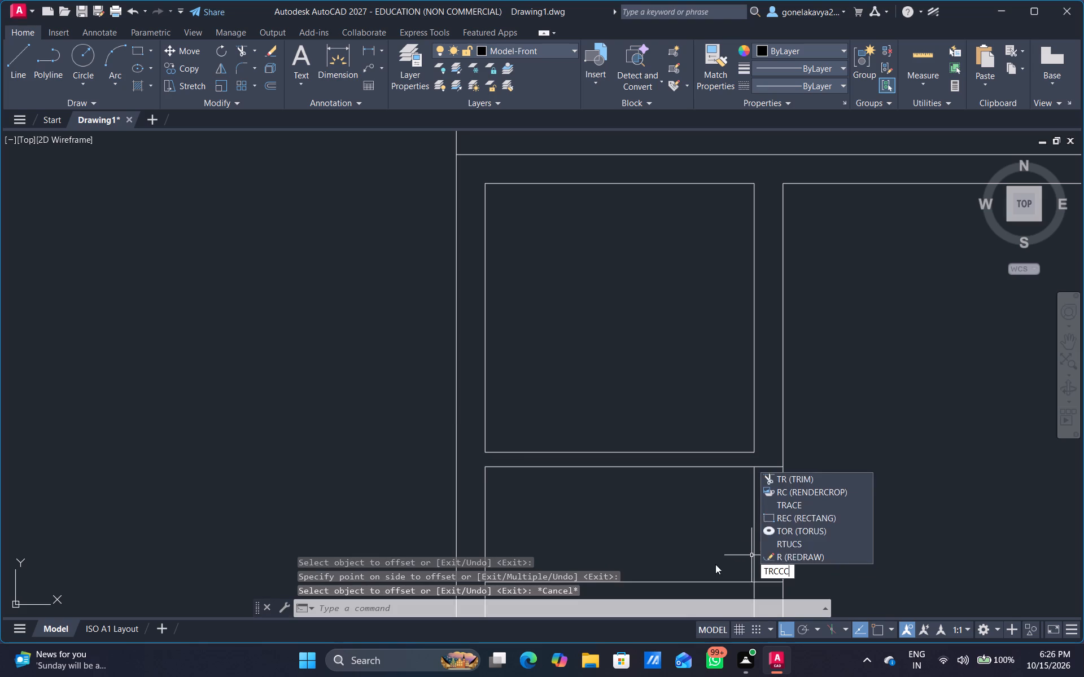
key("BackSpace")
key("BackSpace")
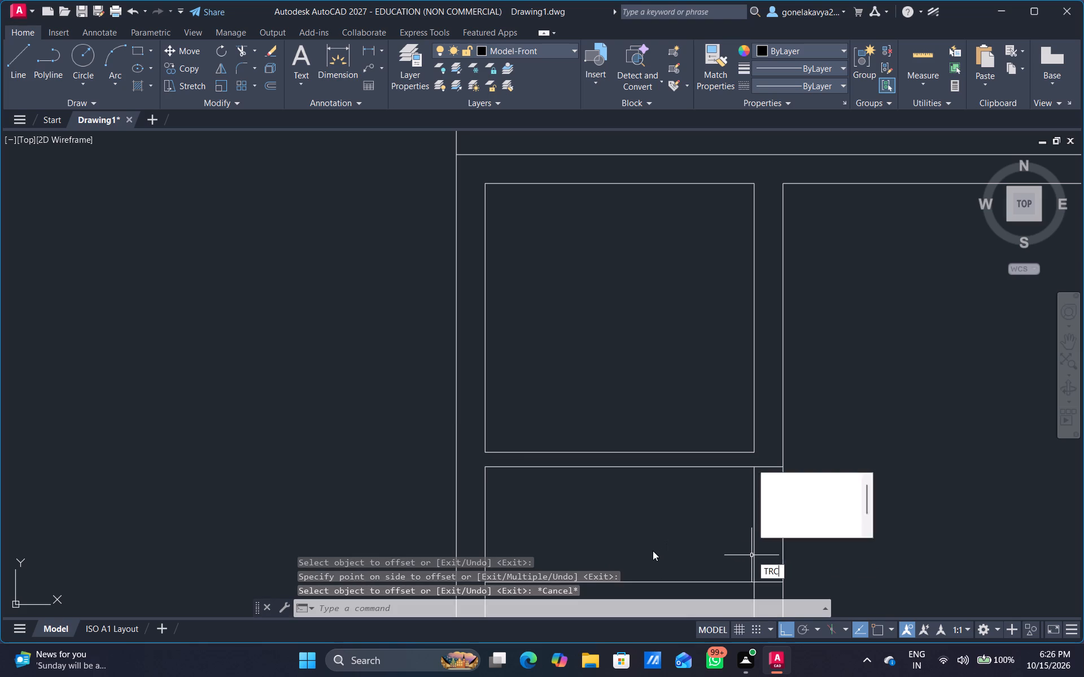
key("BackSpace")
key("space")
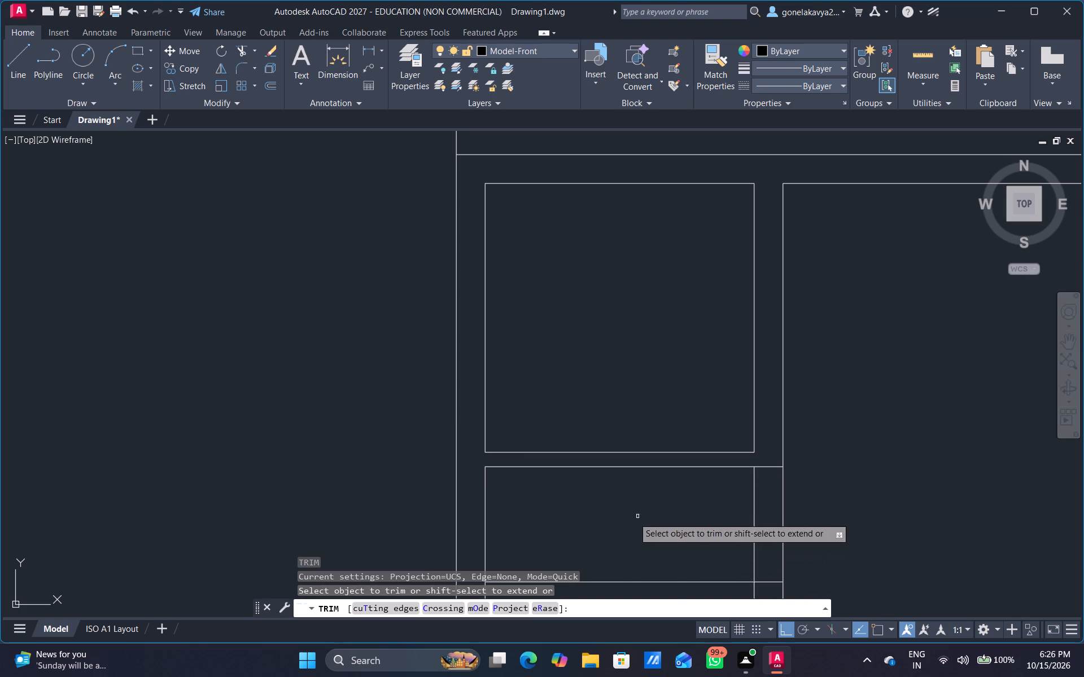
scroll(629, 520, "down", 2)
middle_click_drag(644, 515, 645, 476)
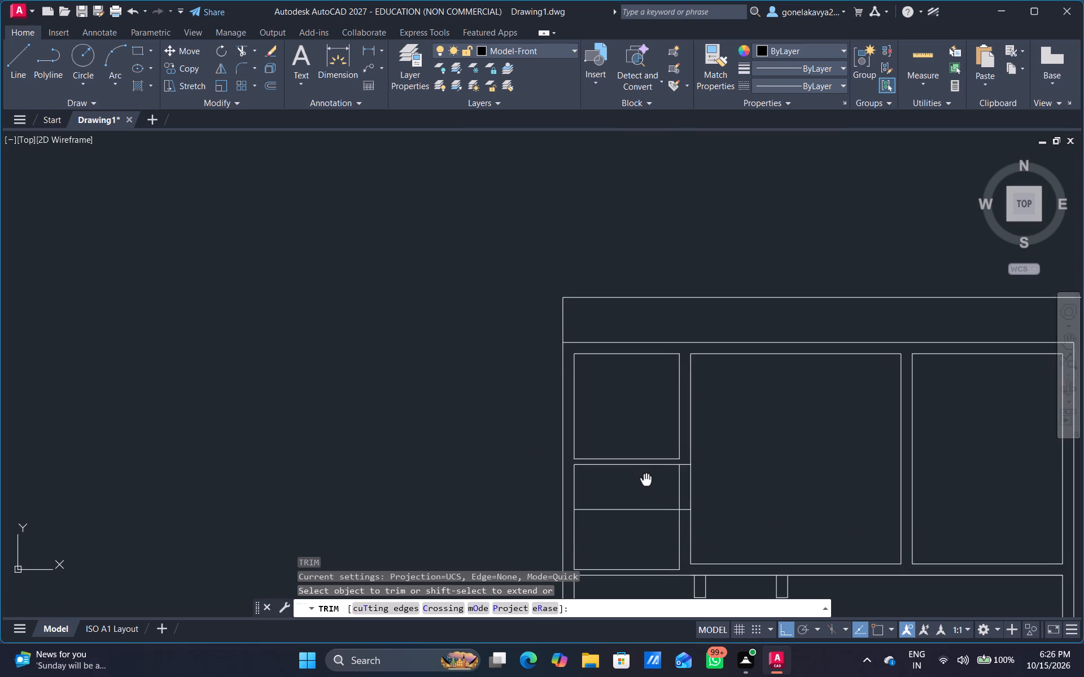
middle_click_drag(645, 476, 642, 471)
left_click_drag(636, 474, 725, 494)
left_click_drag(610, 474, 614, 521)
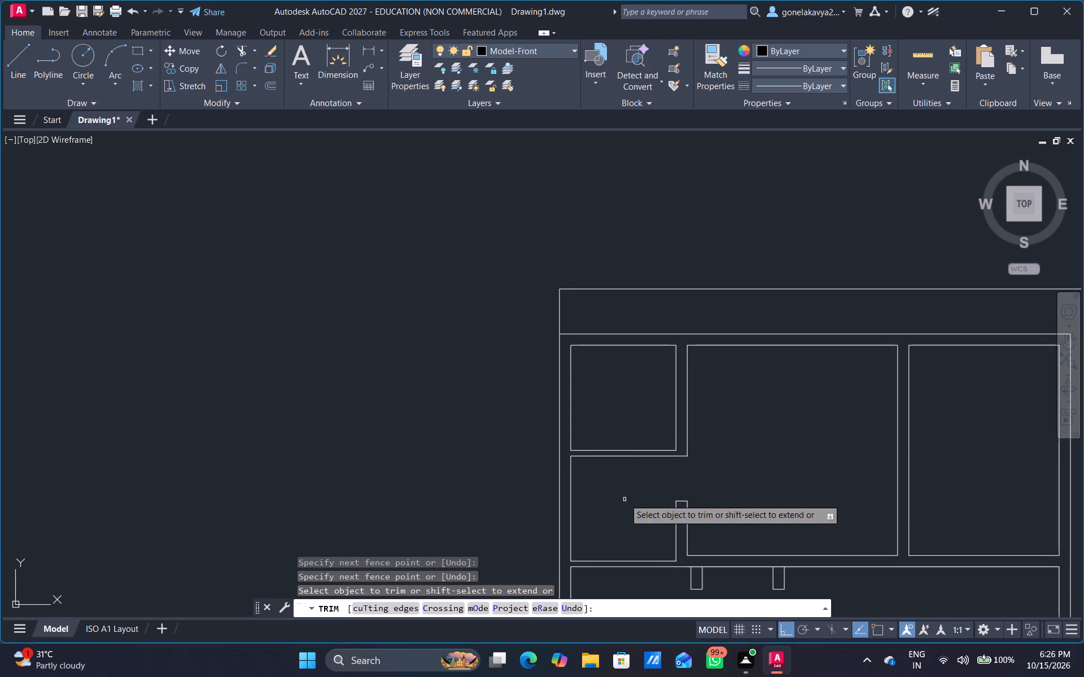
scroll(629, 472, "up", 1)
middle_click_drag(639, 496, 627, 535)
scroll(635, 498, "up", 1)
middle_click_drag(627, 530, 639, 525)
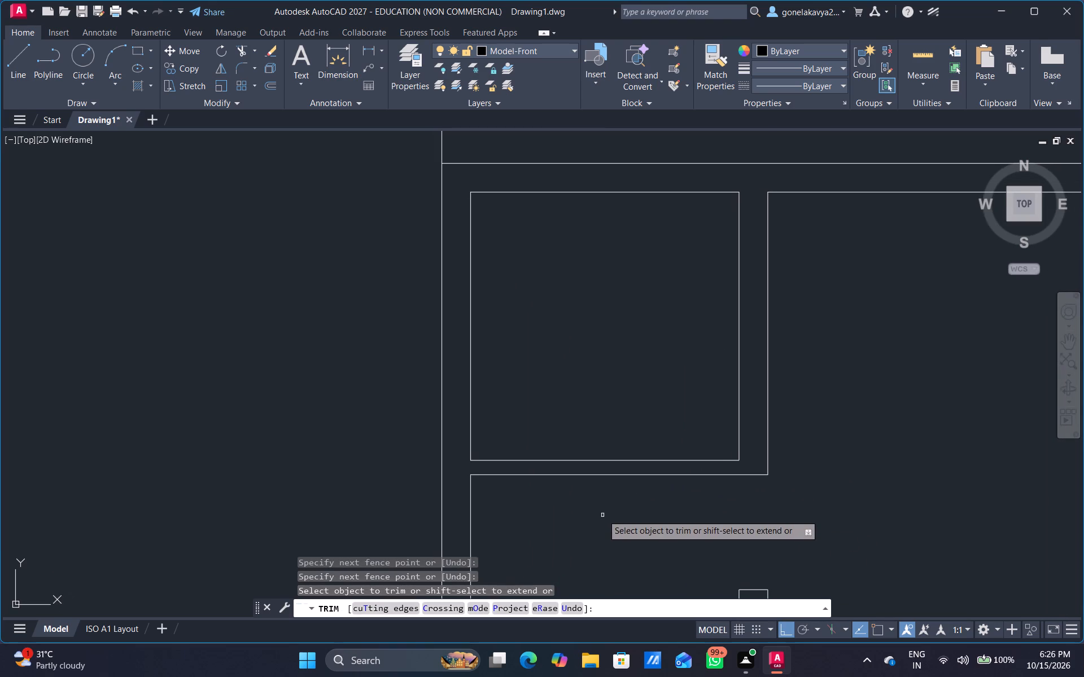
Extend the upper-left small room's right wall line down to the lower line of the thin partition.
key("Escape")
type("EX")
key("space")
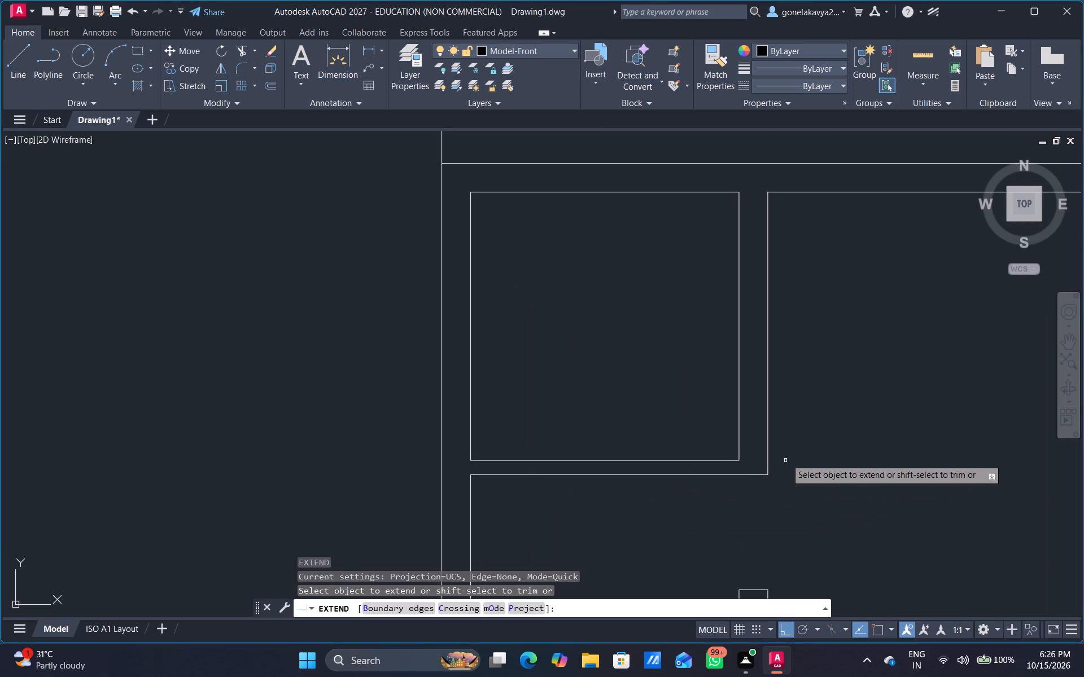
middle_click_drag(711, 548, 774, 534)
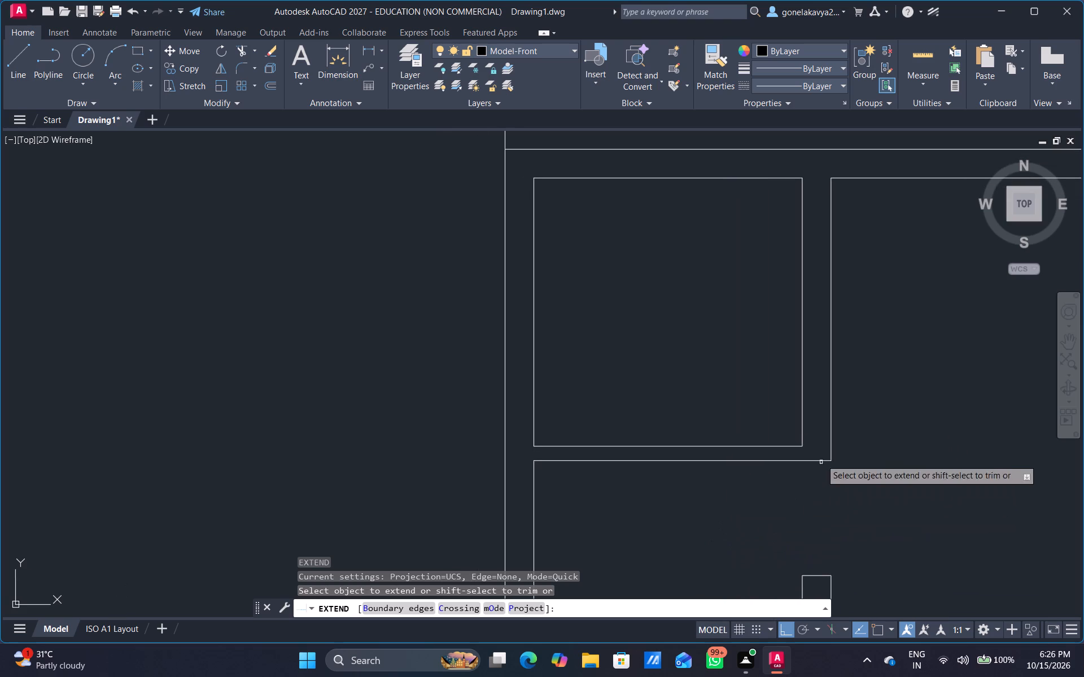
left_click(802, 439)
middle_click_drag(743, 517, 744, 488)
key("Escape")
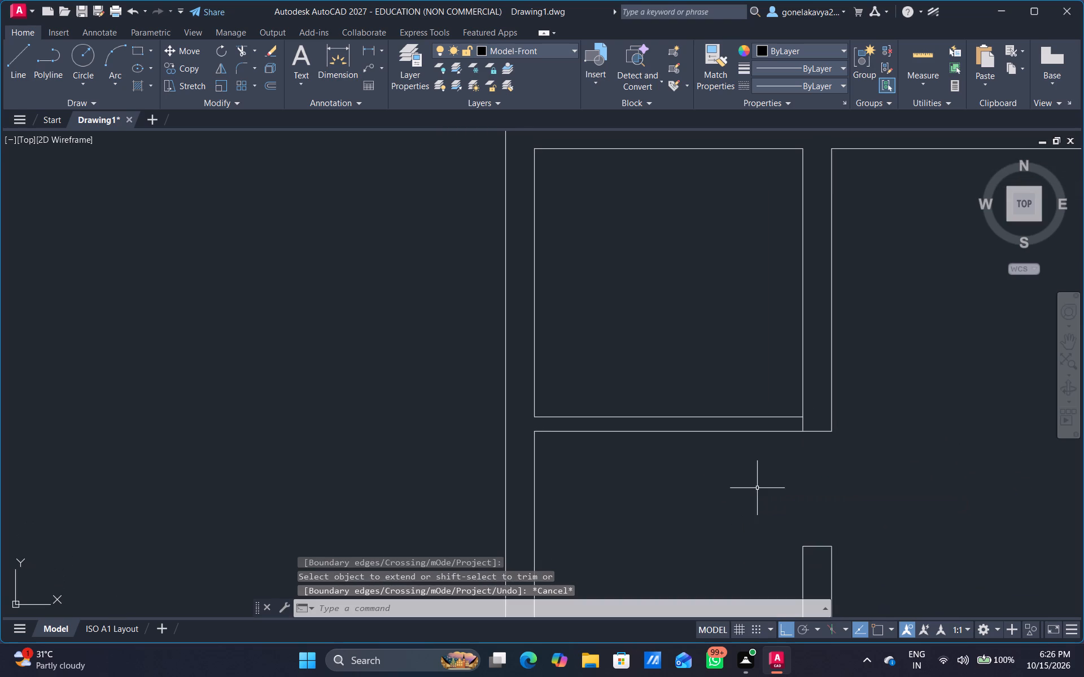
Offset the upper-left small room's right wall line 3' leftward, and offset the resulting line another 3' leftward.
key("o")
key("Return")
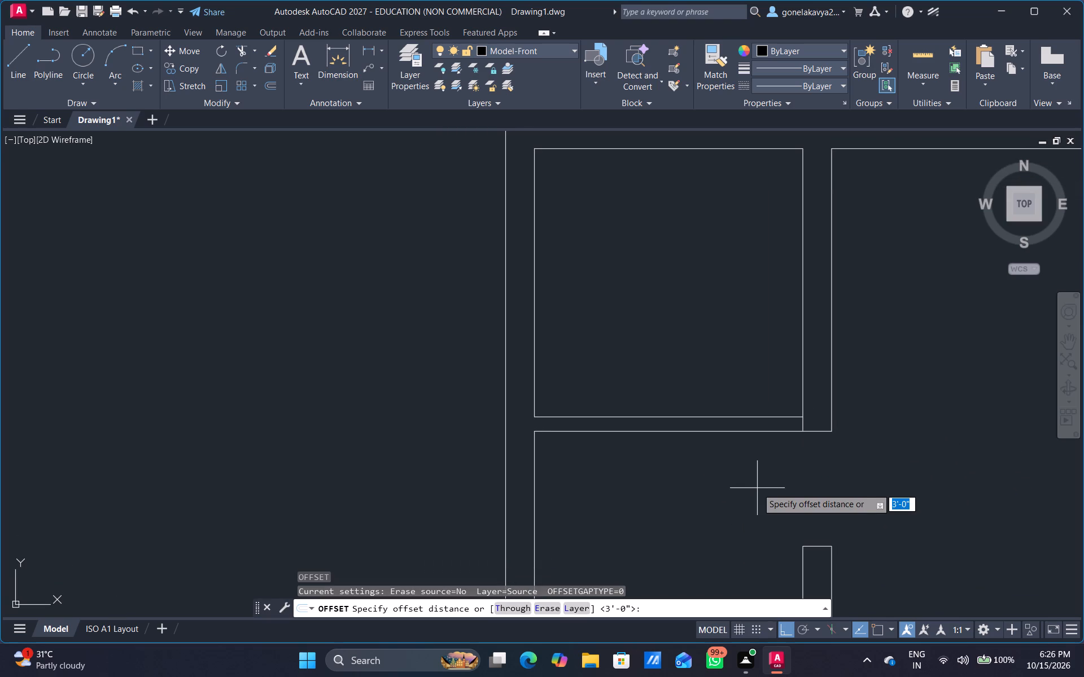
key("Escape")
key("o")
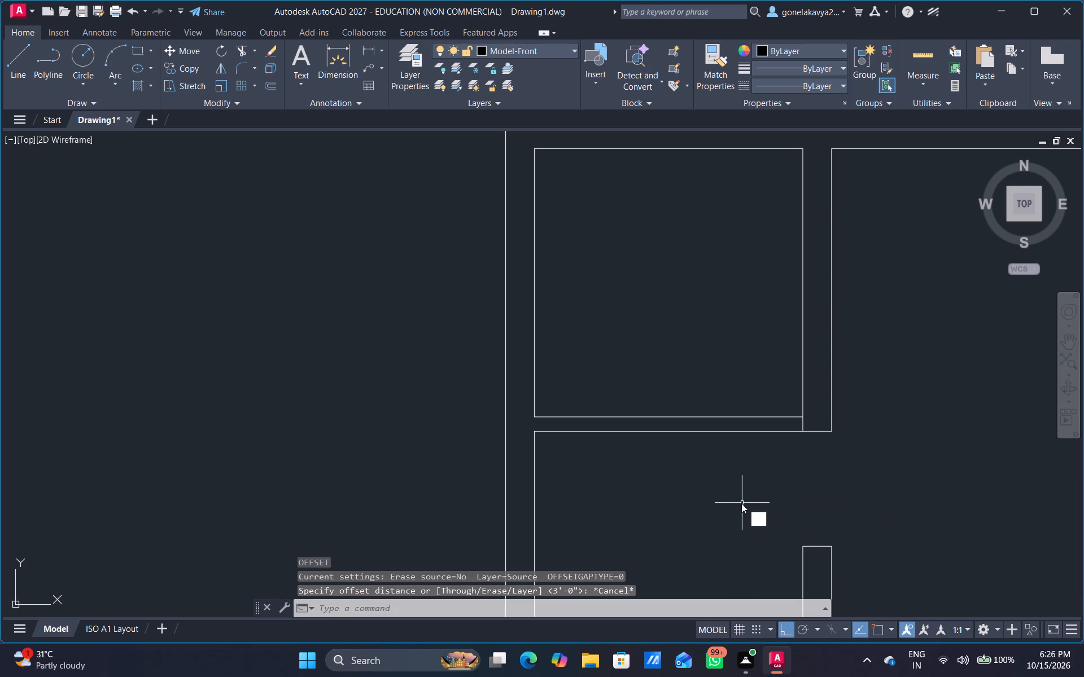
key("Return")
key("3")
key("apostrophe")
key("Return")
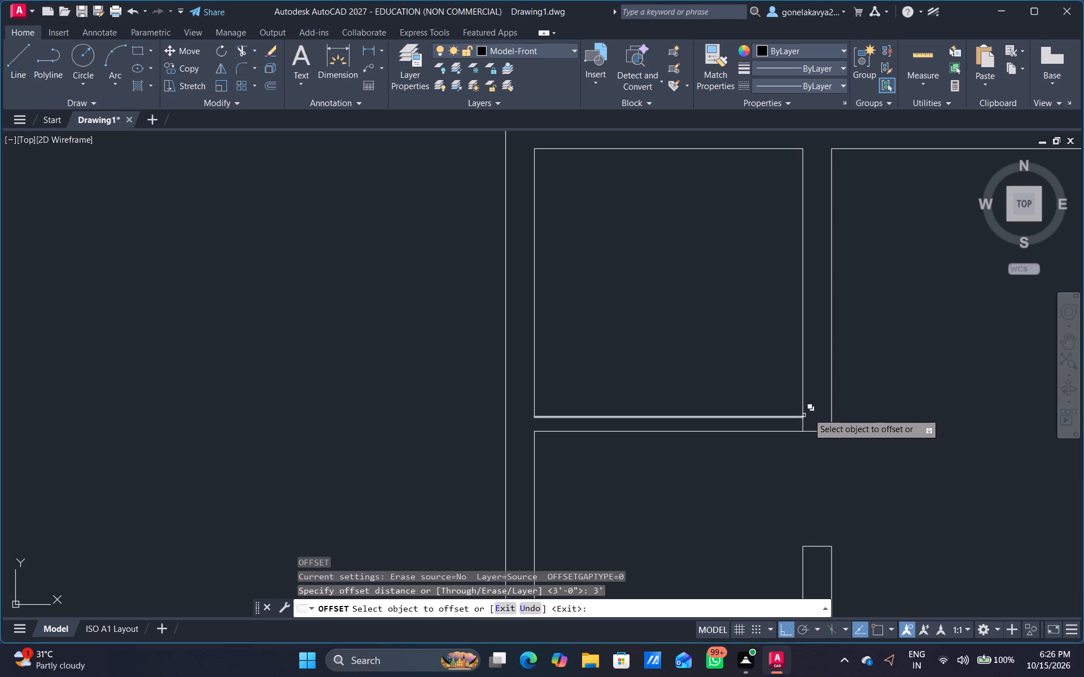
left_click(803, 399)
left_click(769, 385)
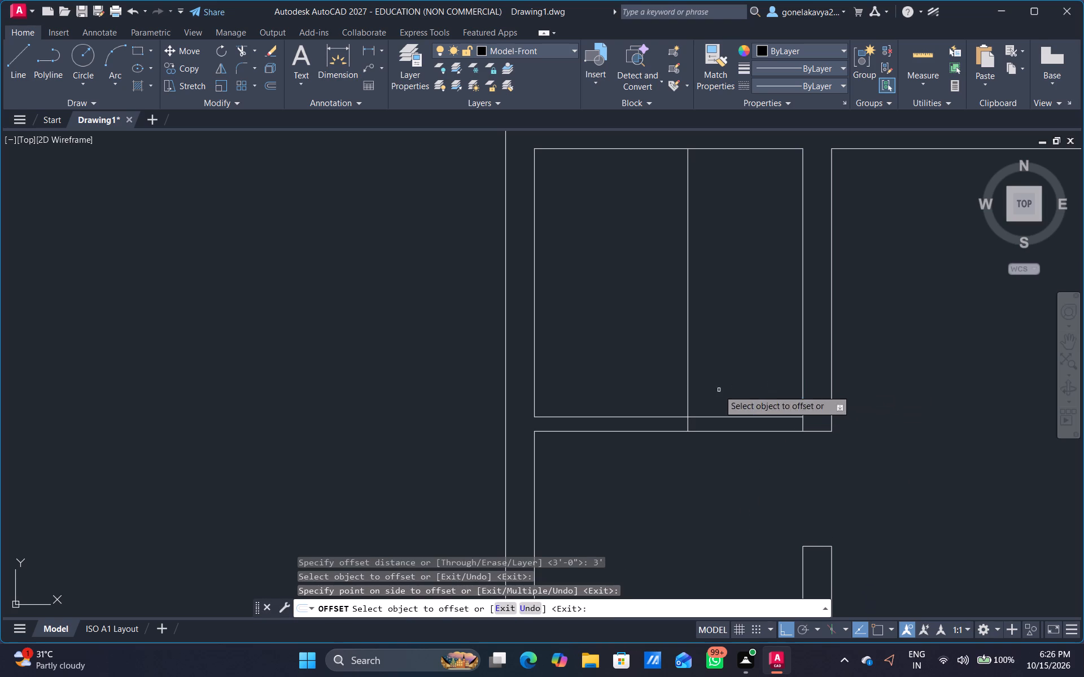
scroll(846, 420, "down", 2)
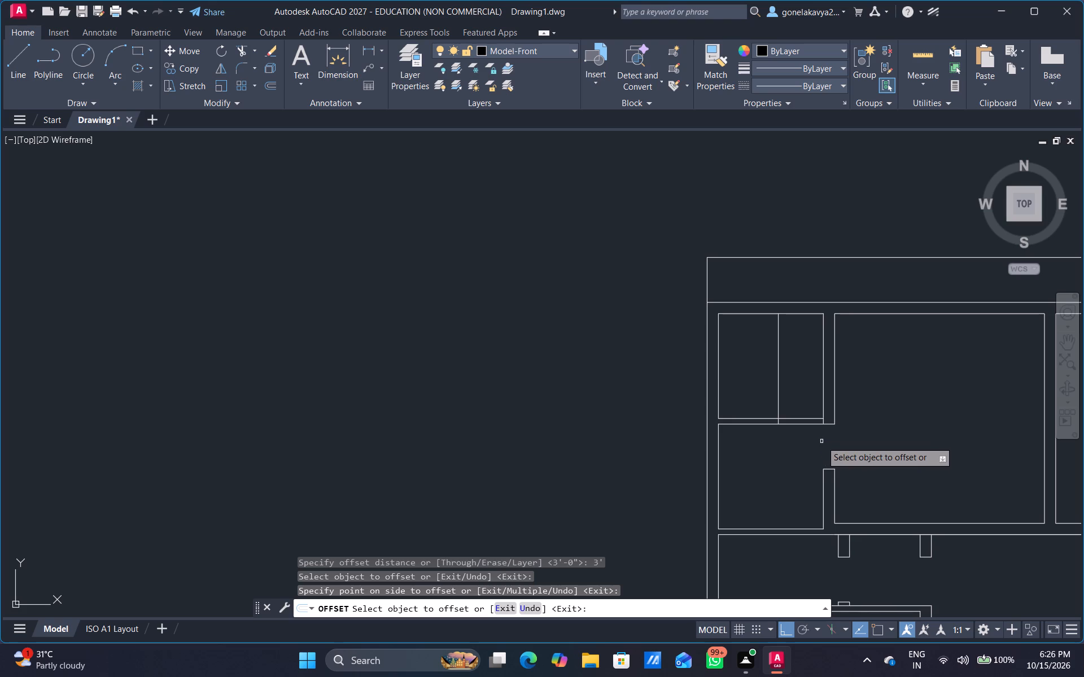
middle_click_drag(784, 389, 815, 382)
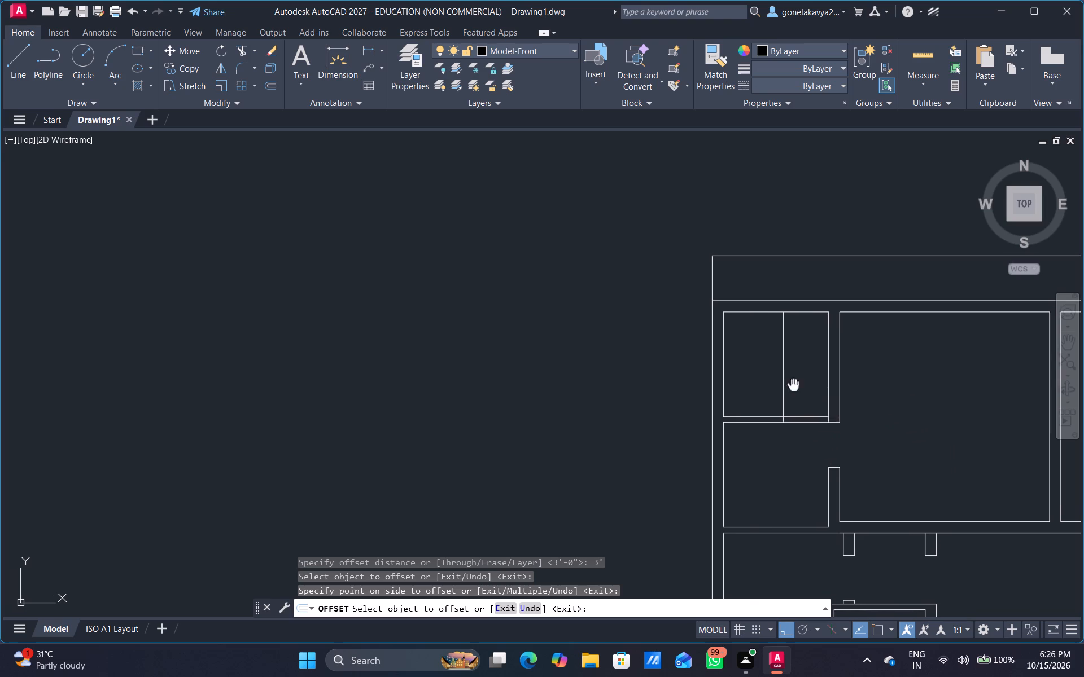
middle_click_drag(815, 382, 872, 381)
scroll(828, 386, "up", 2)
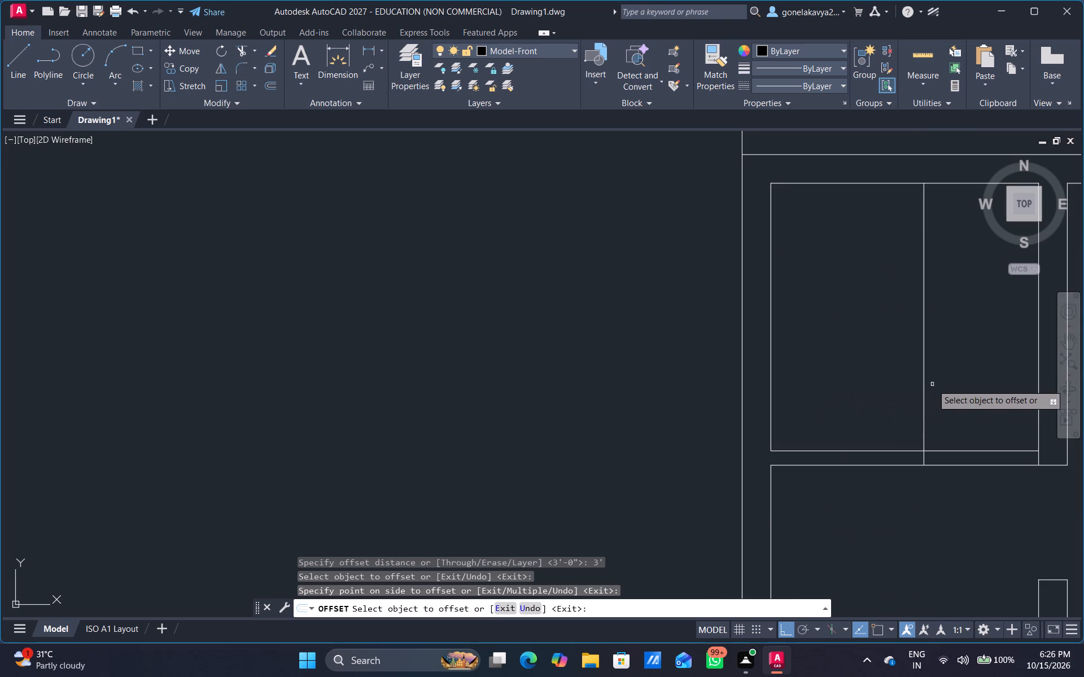
left_click(924, 387)
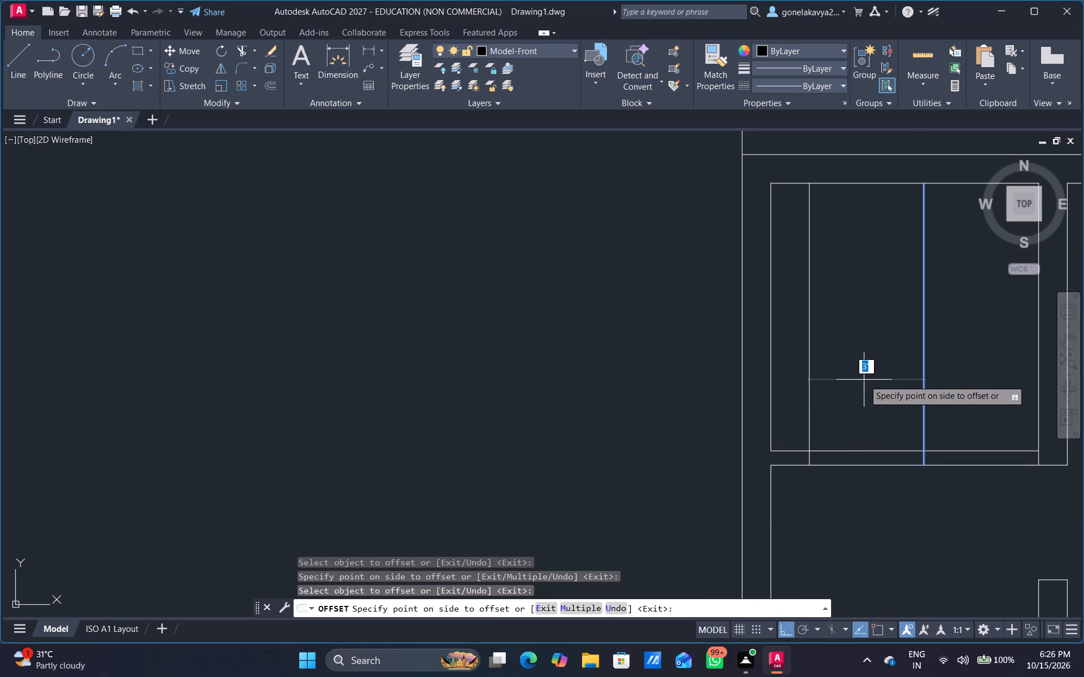
left_click(864, 380)
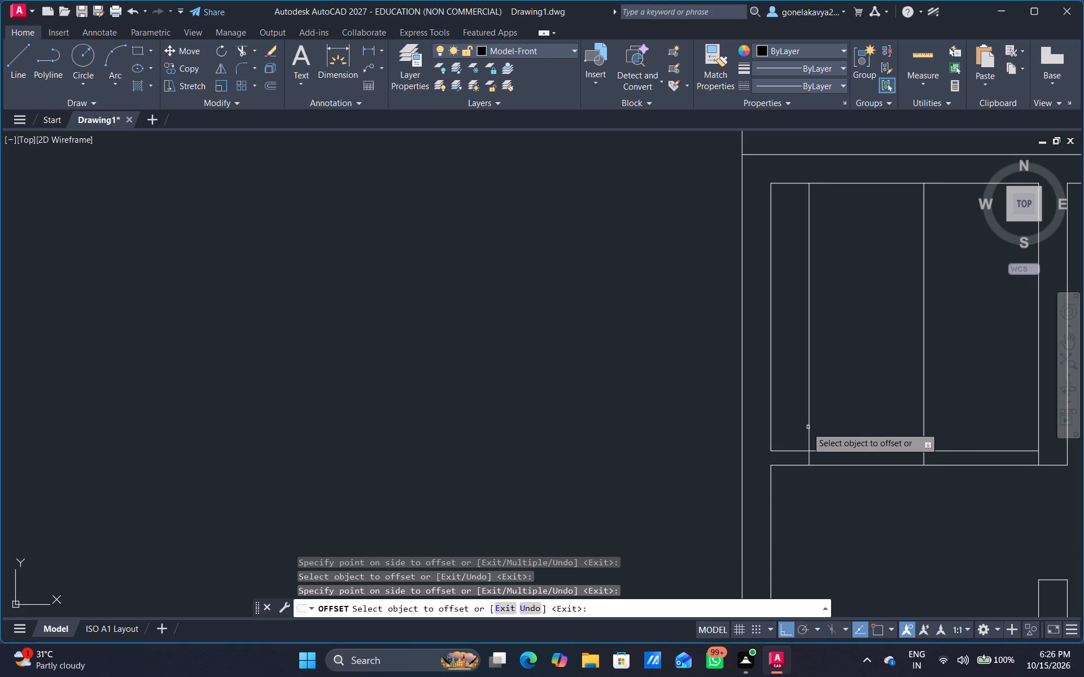
Offset the leftmost new vertical line 3" back to the right.
left_click(811, 427)
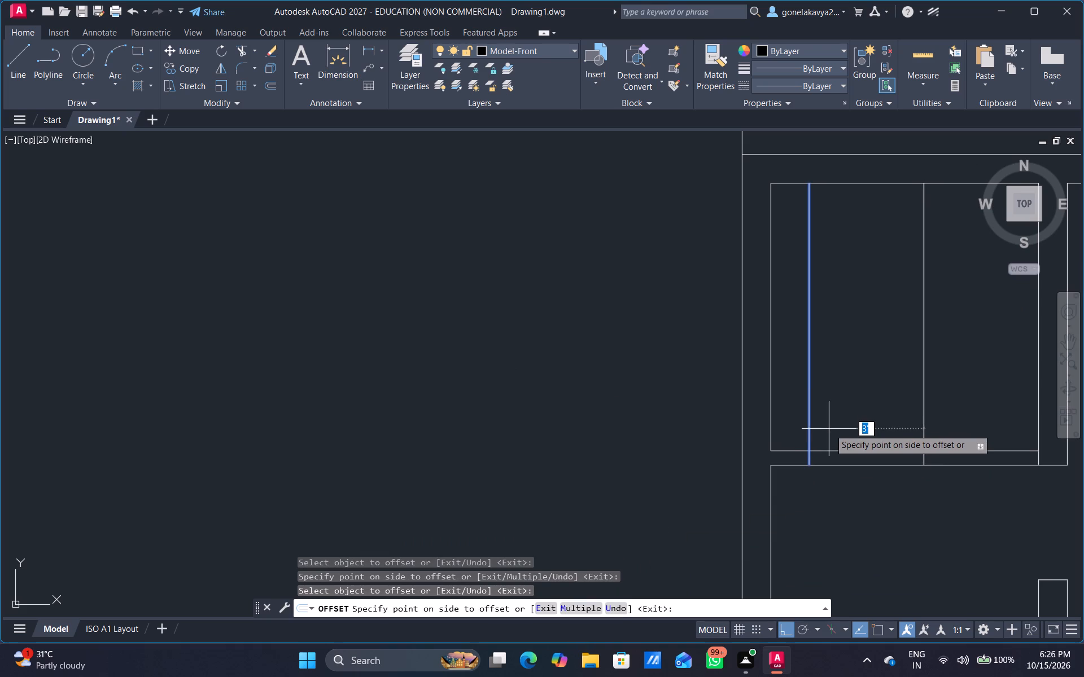
type("3\"")
key("Return")
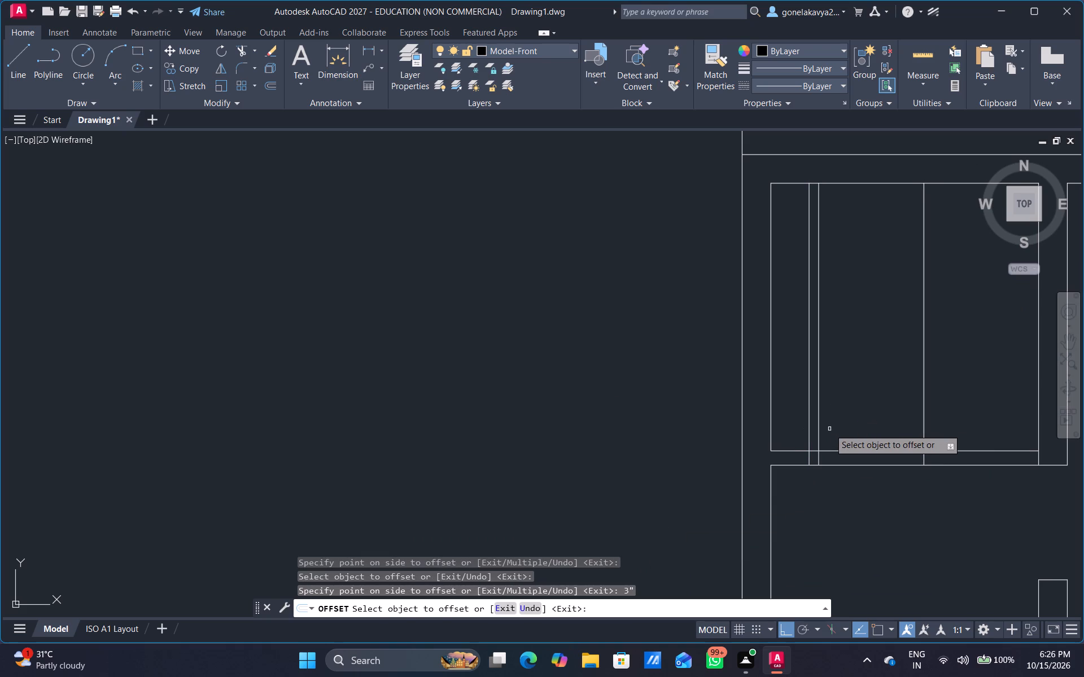
Trim the partition's two horizontal lines over the door gap and the leftover vertical offset line above the gap's right end.
key("Escape")
type("TR")
key("space")
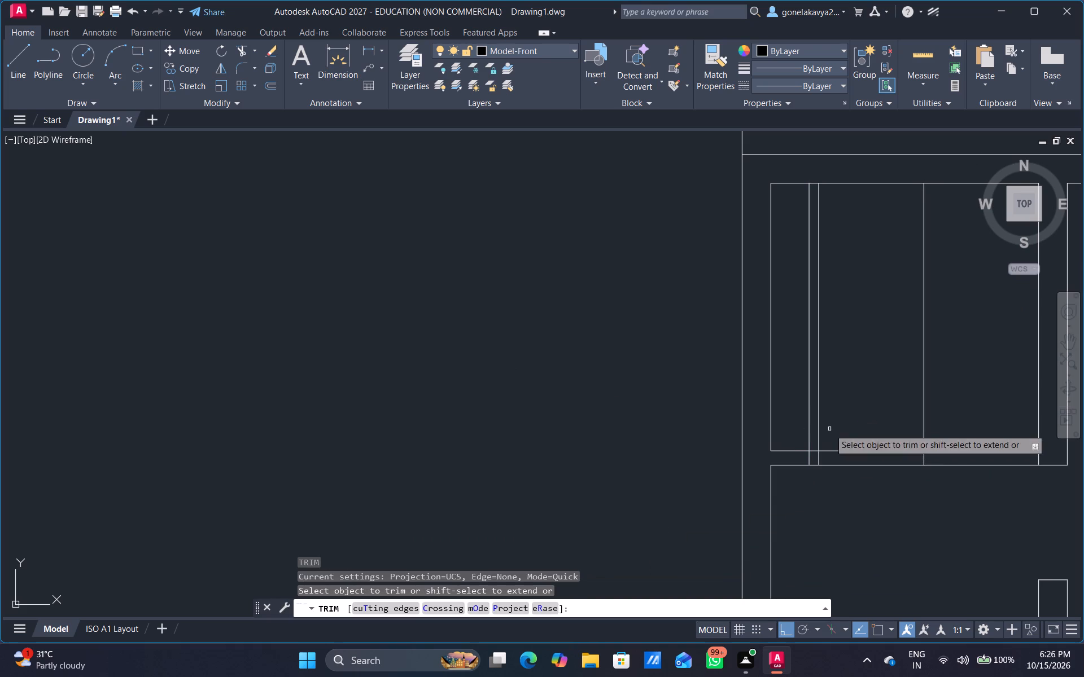
left_click_drag(886, 500, 912, 419)
left_click_drag(912, 415, 981, 395)
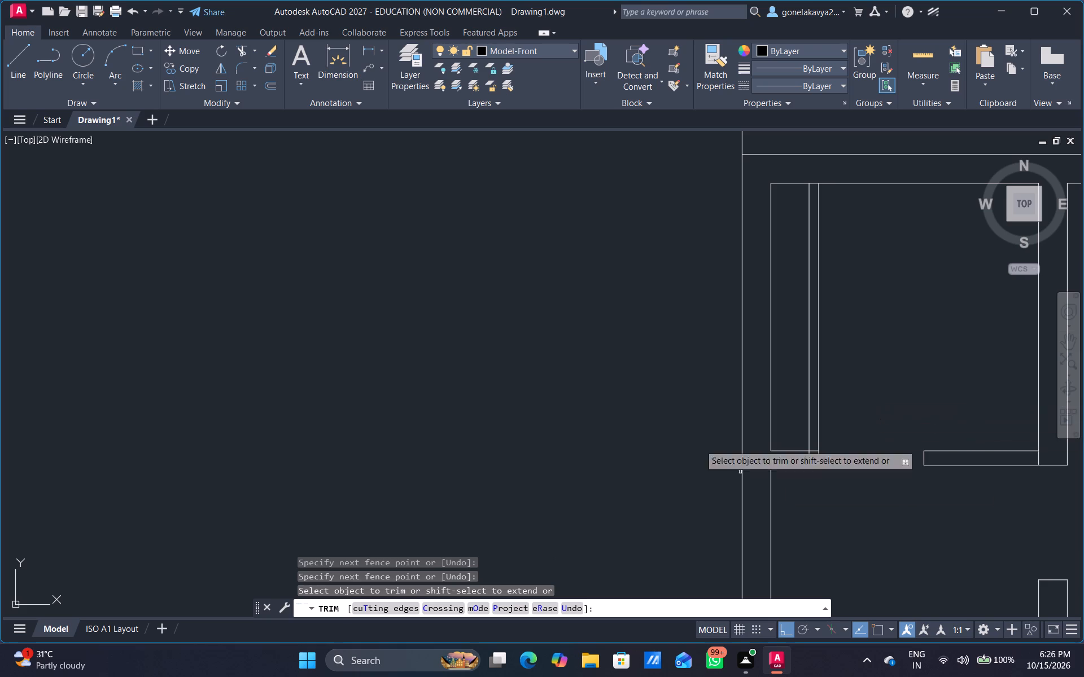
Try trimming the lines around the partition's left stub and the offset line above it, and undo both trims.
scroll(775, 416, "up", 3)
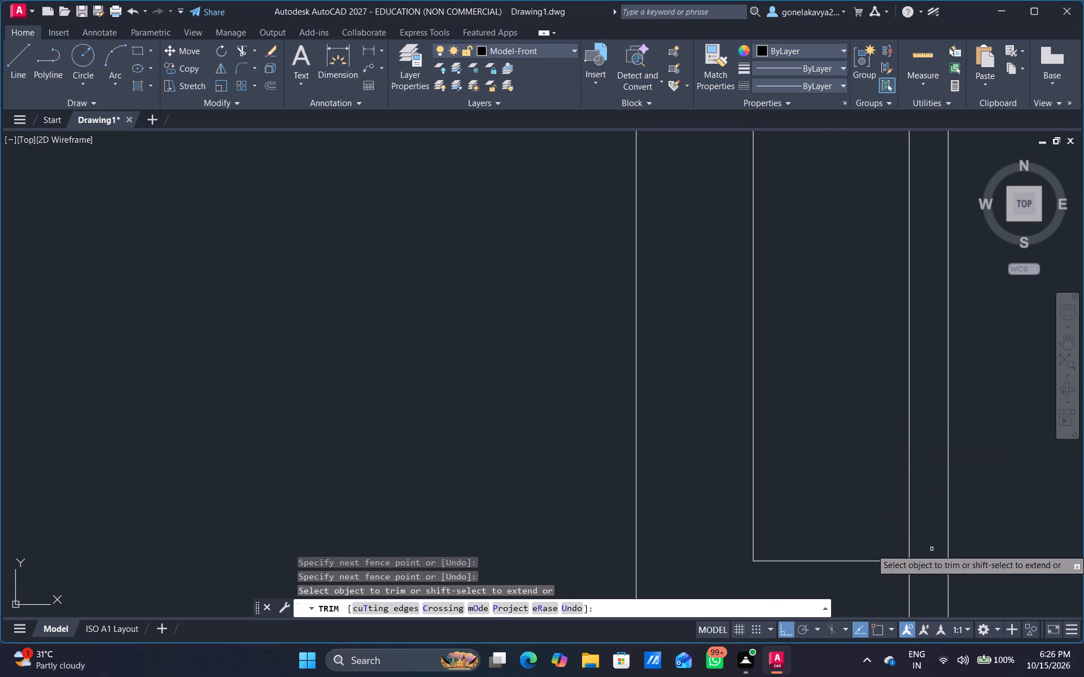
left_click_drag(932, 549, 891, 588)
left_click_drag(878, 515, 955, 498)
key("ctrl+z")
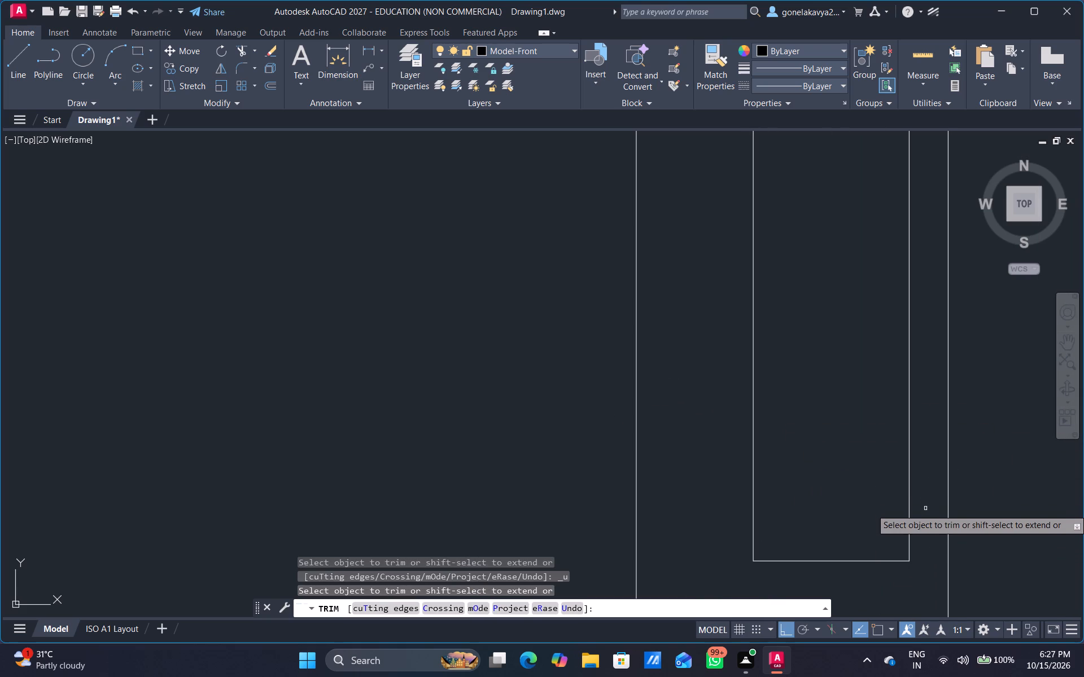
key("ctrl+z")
Trim the two leftover vertical lines above the partition's left stub and the extra line inside the stub.
scroll(778, 415, "up", 1)
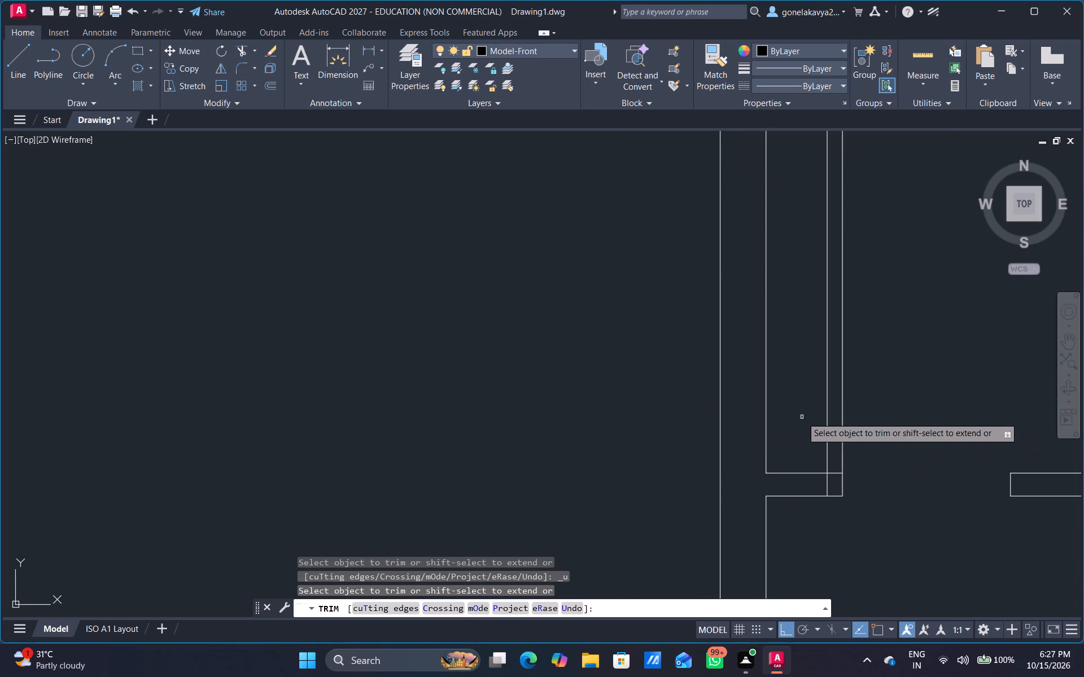
scroll(802, 417, "up", 1)
left_click_drag(790, 441, 913, 441)
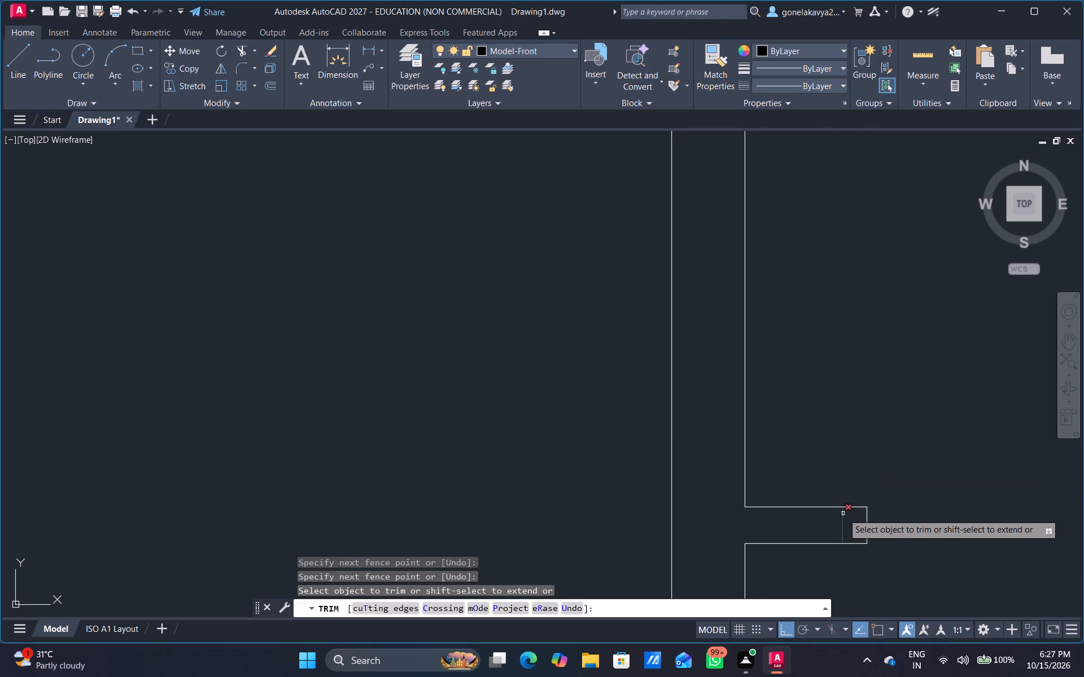
left_click_drag(847, 517, 826, 524)
Extend both lines of the wall between the large middle and right rooms, plus the right room's right wall line, down to the lower horizontal wall line.
scroll(929, 500, "down", 3)
middle_click_drag(942, 520, 725, 465)
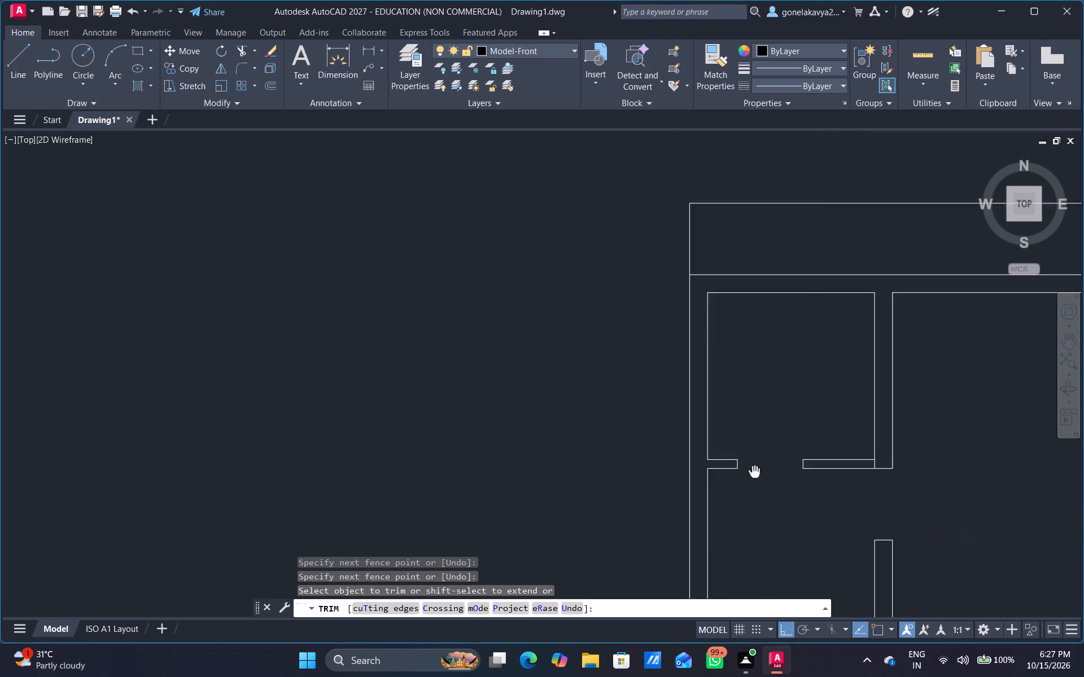
middle_click_drag(725, 465, 439, 323)
scroll(657, 378, "down", 2)
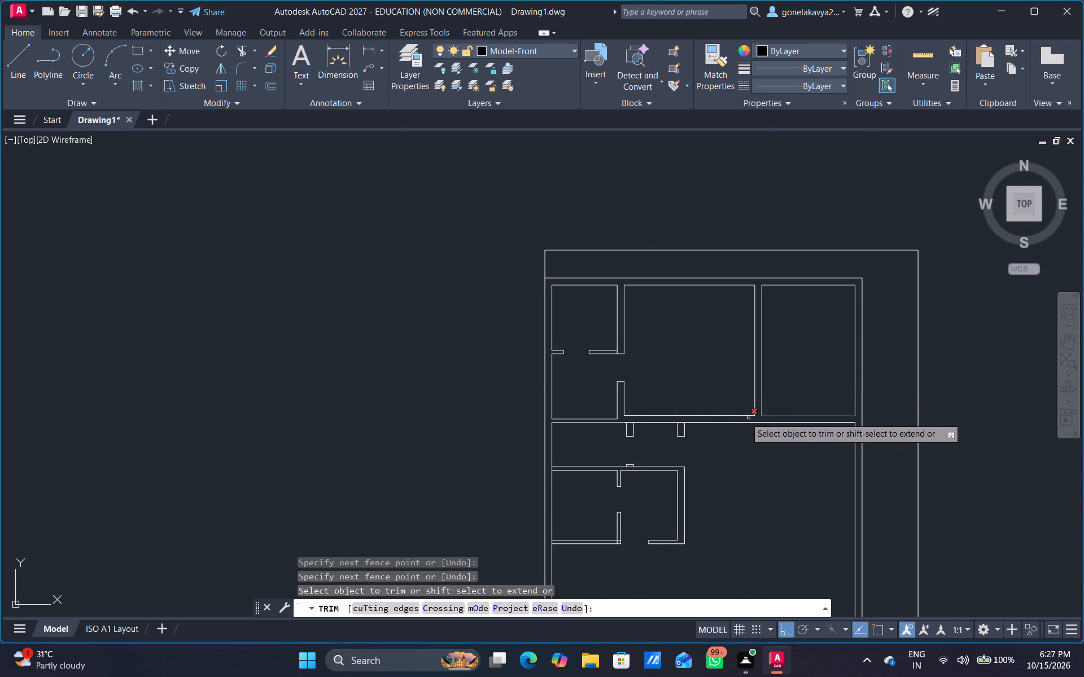
scroll(742, 381, "up", 2)
middle_click_drag(736, 391, 611, 313)
scroll(610, 313, "up", 1)
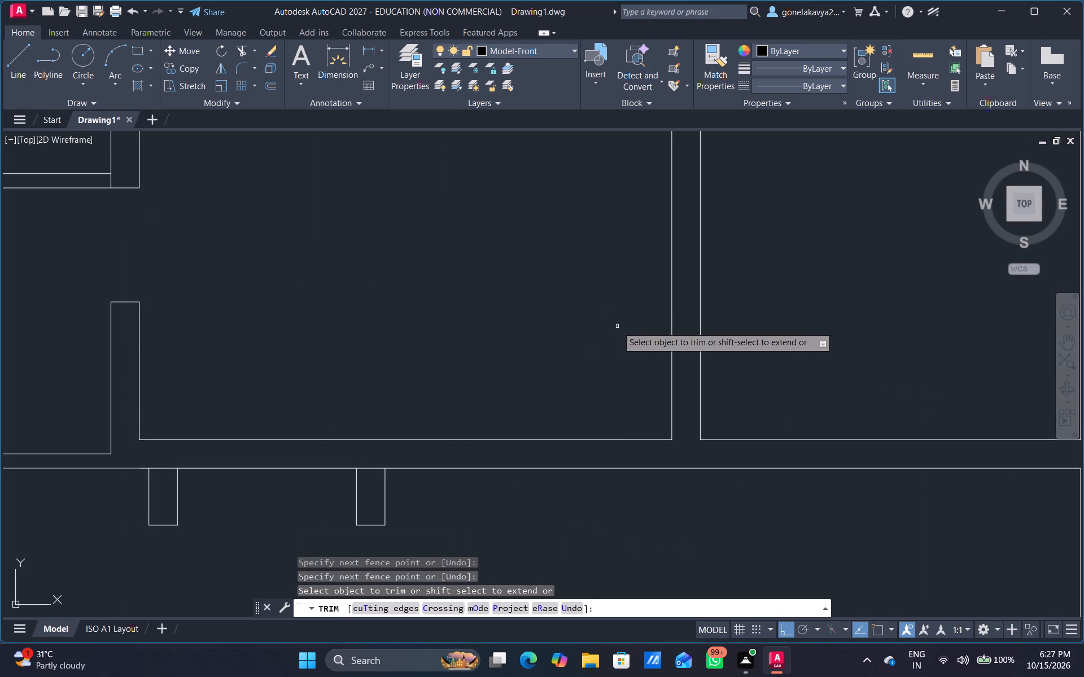
key("Escape")
type("EX")
key("space")
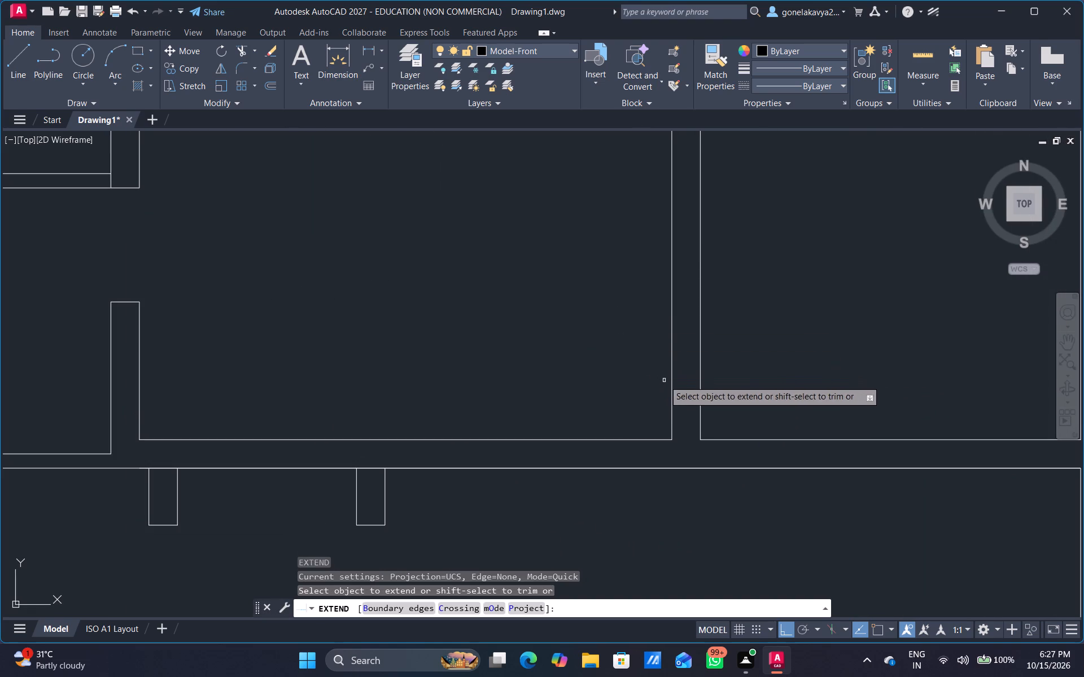
left_click(673, 394)
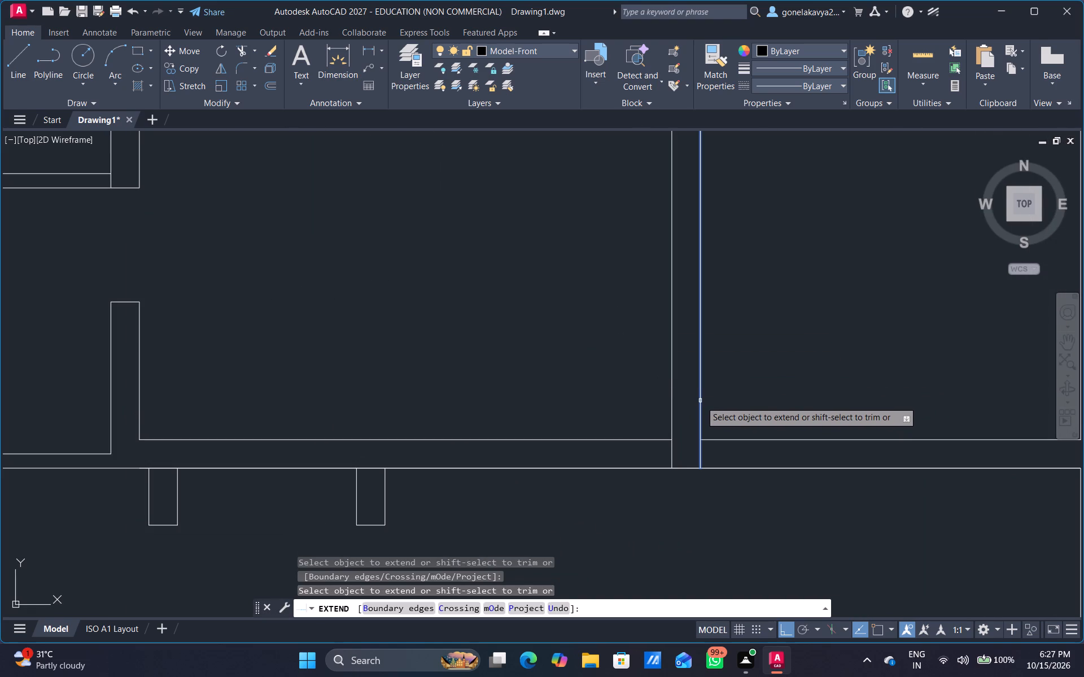
left_click(701, 401)
scroll(889, 394, "down", 1)
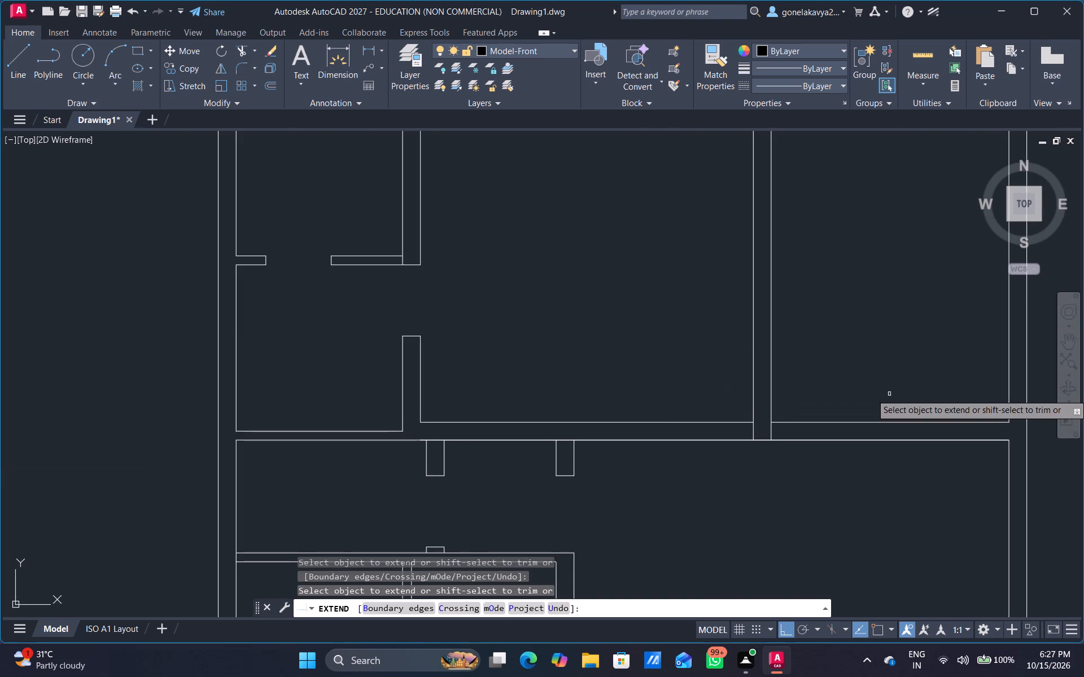
middle_click_drag(889, 394, 792, 355)
left_click(912, 367)
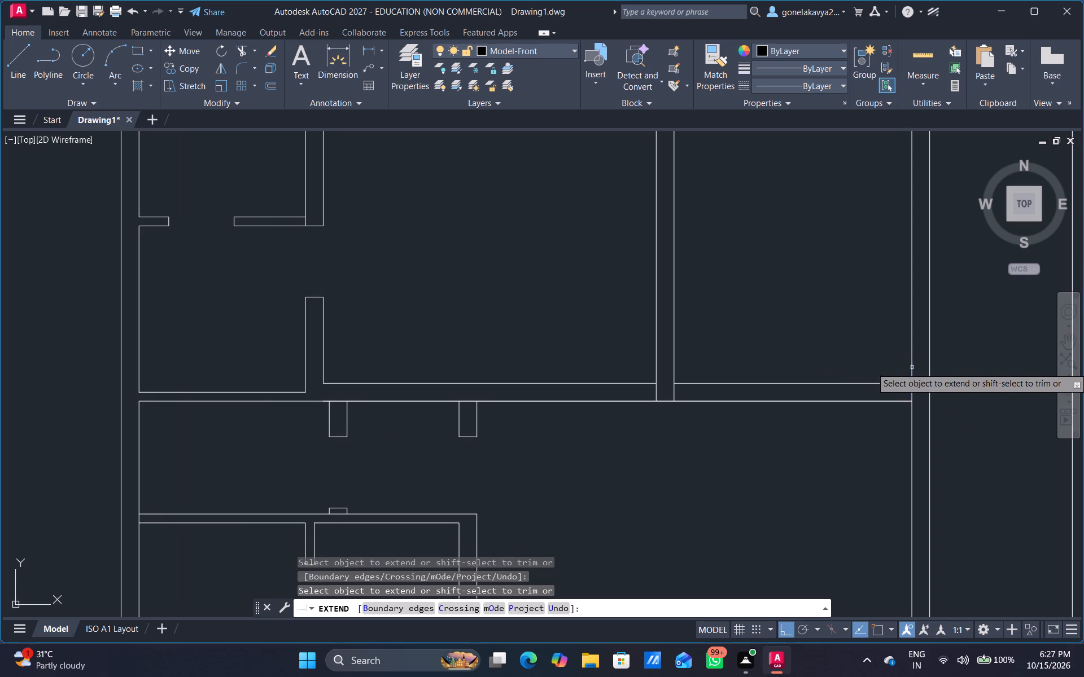
key("Escape")
Offset the large middle room's right wall line 6" leftward, and offset that copy 3' further left to mark a door opening.
key("o")
key("Return")
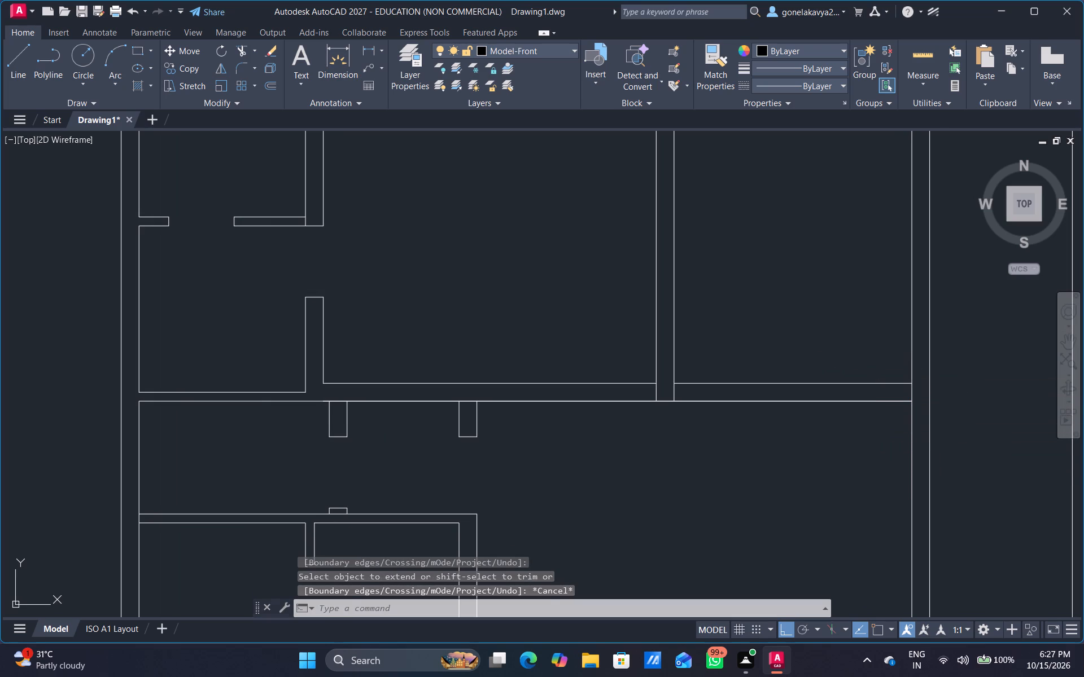
key("3")
key("apostrophe")
key("Return")
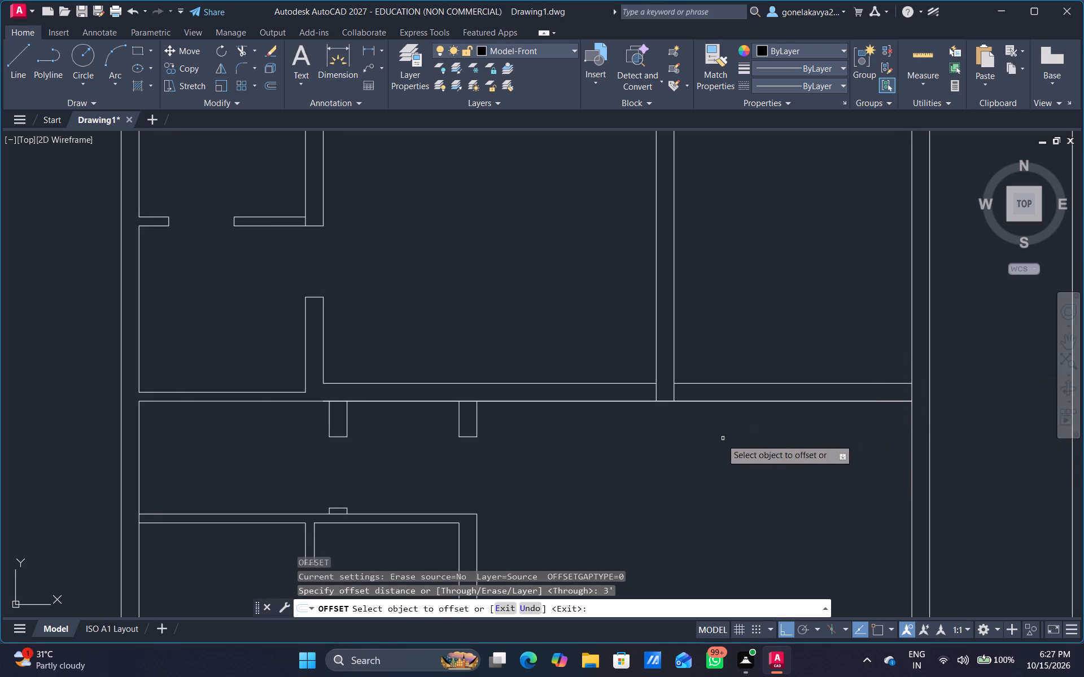
scroll(648, 417, "up", 1)
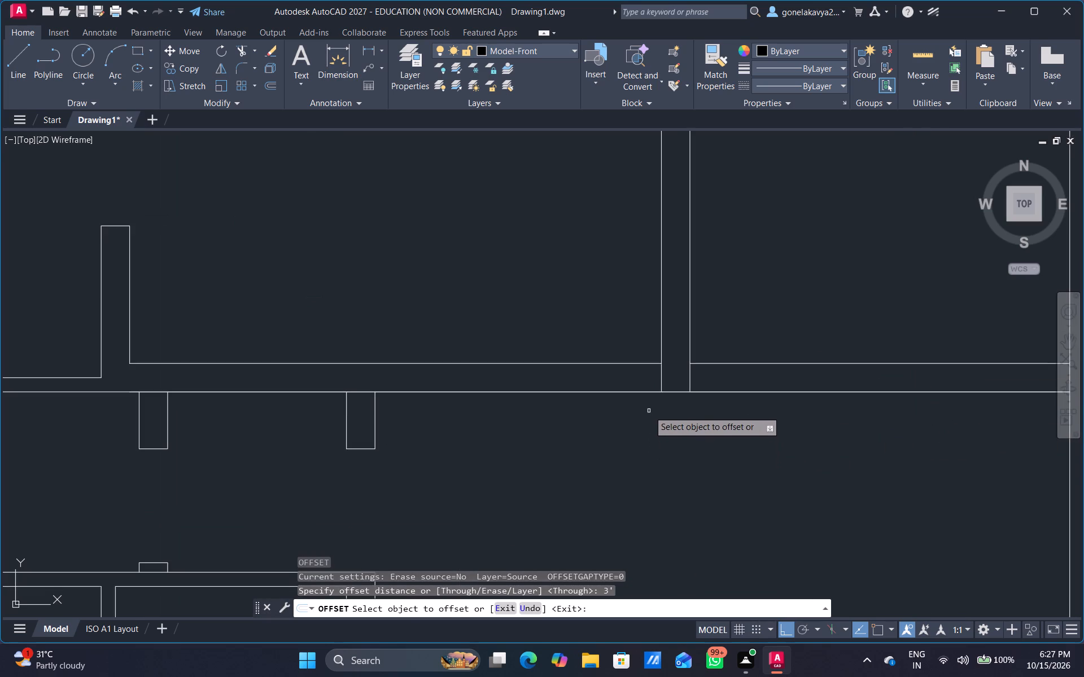
scroll(649, 411, "up", 1)
middle_click_drag(639, 451, 674, 511)
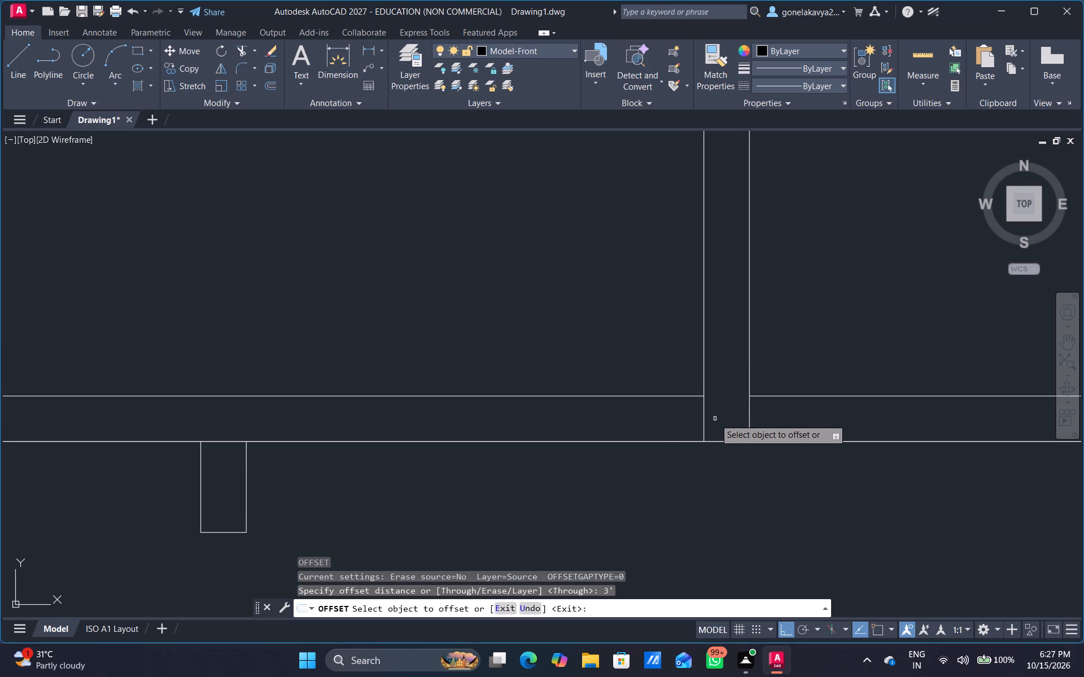
left_click(705, 421)
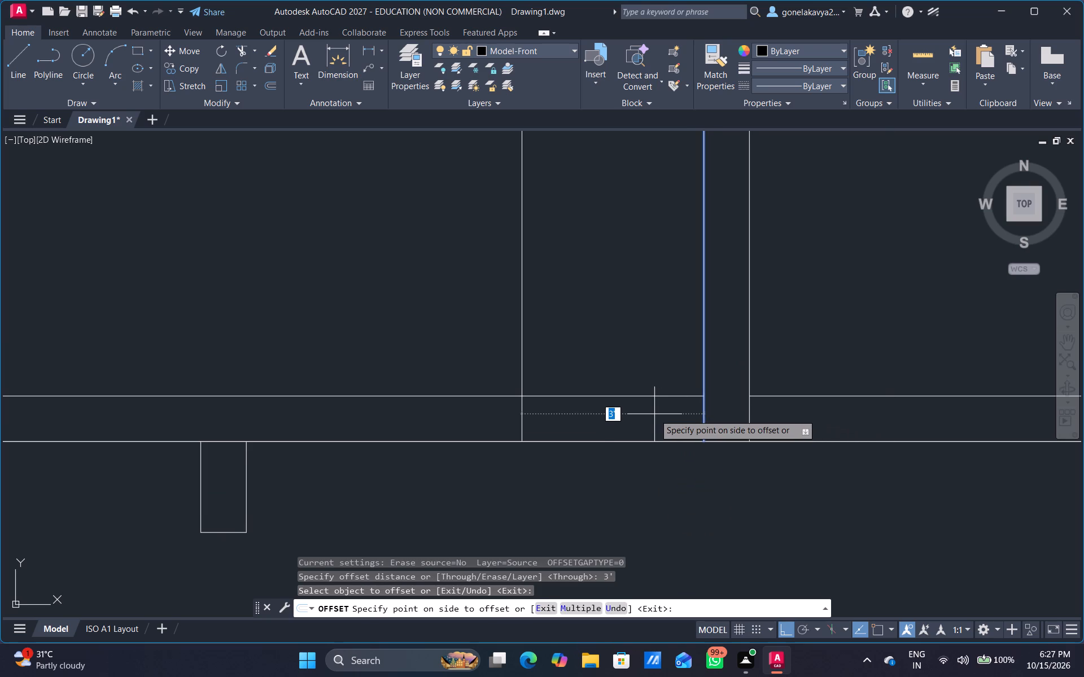
type("6\"")
key("Return")
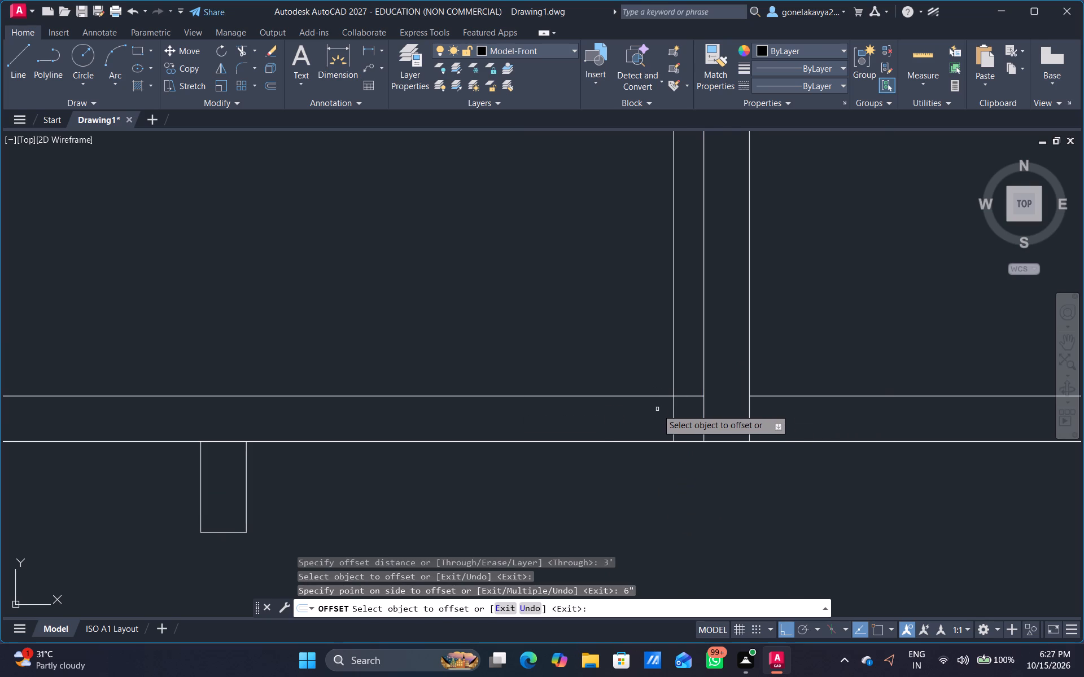
left_click(673, 412)
left_click(554, 395)
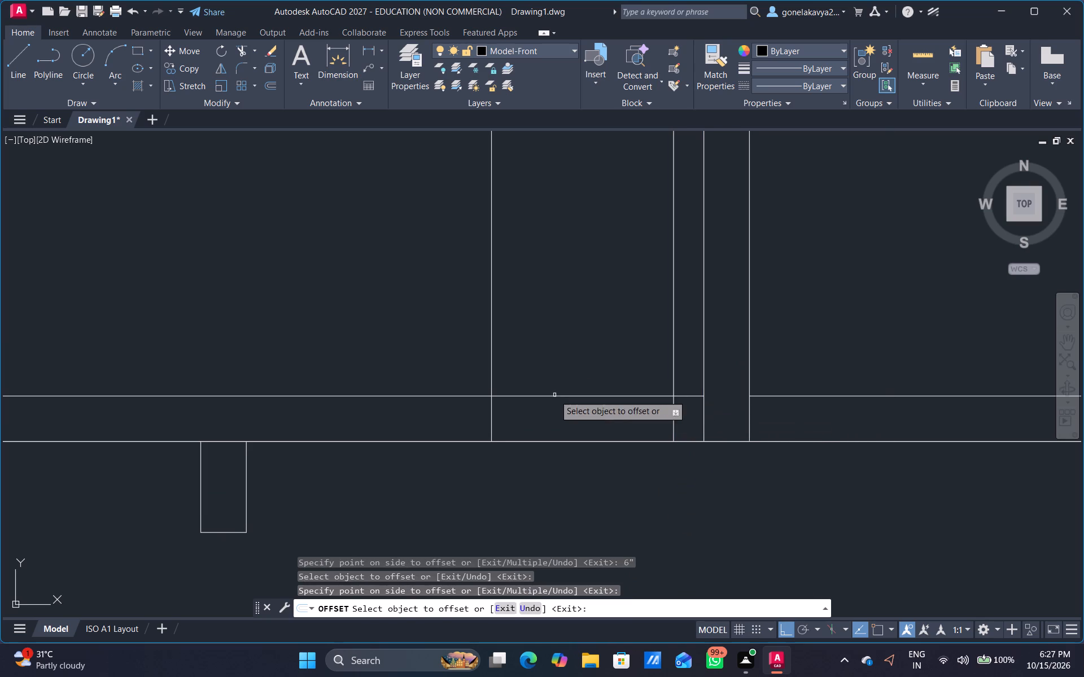
Trim the large middle room's lower wall between the two door marks, plus the marks above the wall, to form the 3' opening.
key("Escape")
type("TR")
key("space")
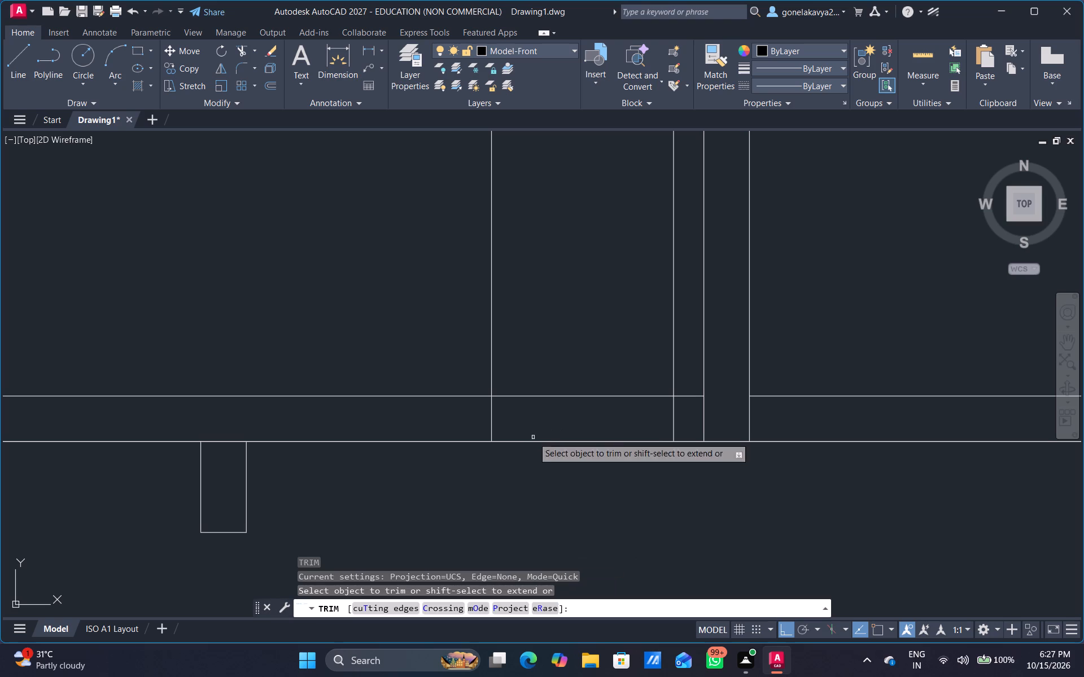
left_click_drag(538, 469, 580, 379)
left_click_drag(680, 372, 640, 377)
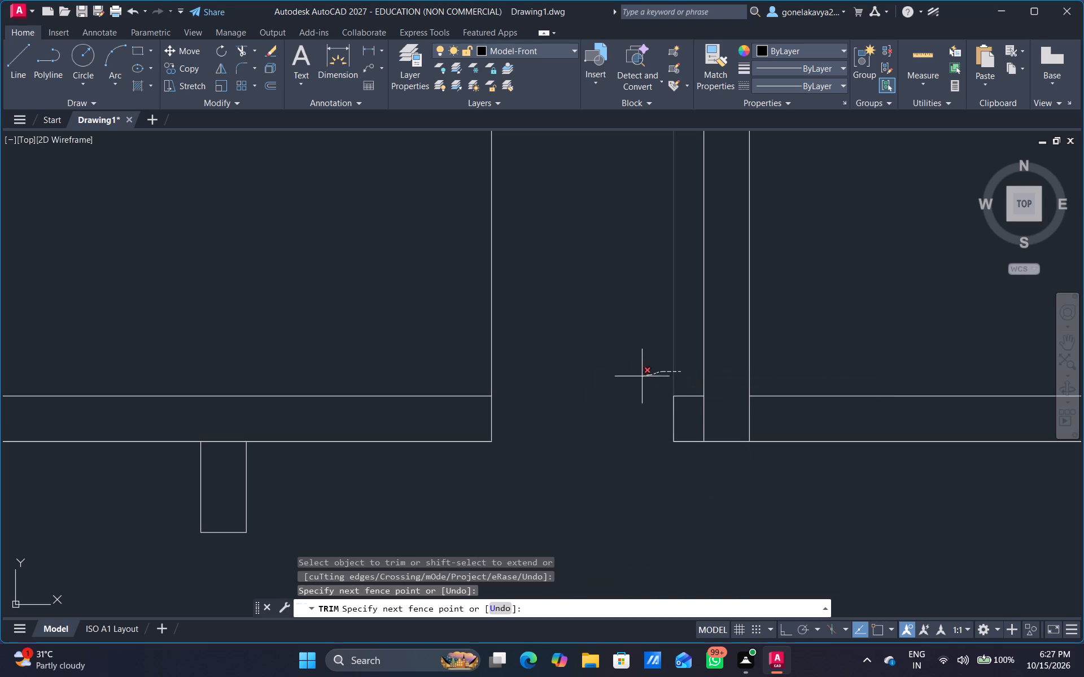
left_click_drag(640, 377, 630, 378)
left_click_drag(517, 339, 502, 342)
left_click_drag(505, 345, 514, 354)
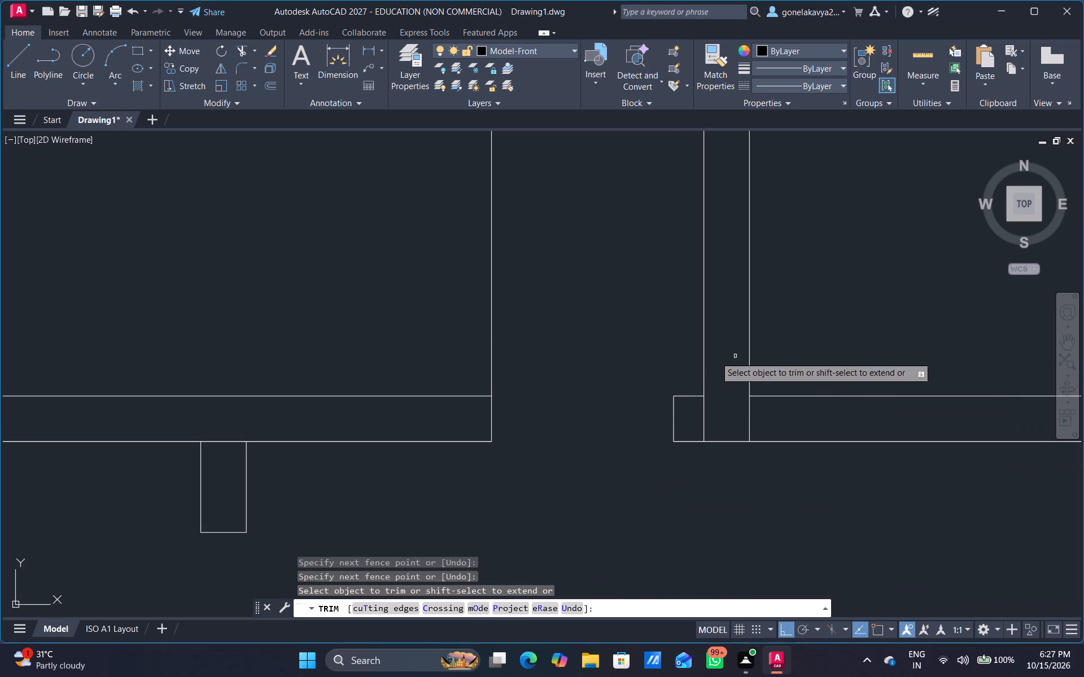
left_click_drag(349, 267, 537, 341)
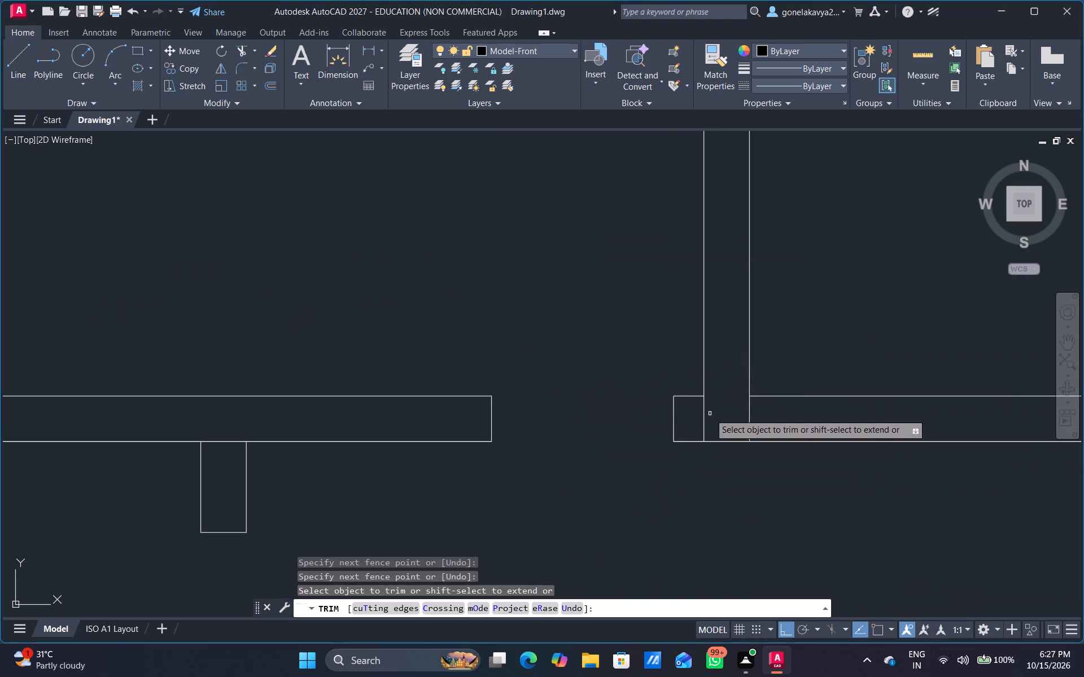
Trim the two vertical line pieces inside the lower wall where the partition between the large middle and right rooms meets it.
scroll(699, 416, "up", 2)
left_click_drag(727, 401, 679, 427)
scroll(706, 423, "down", 3)
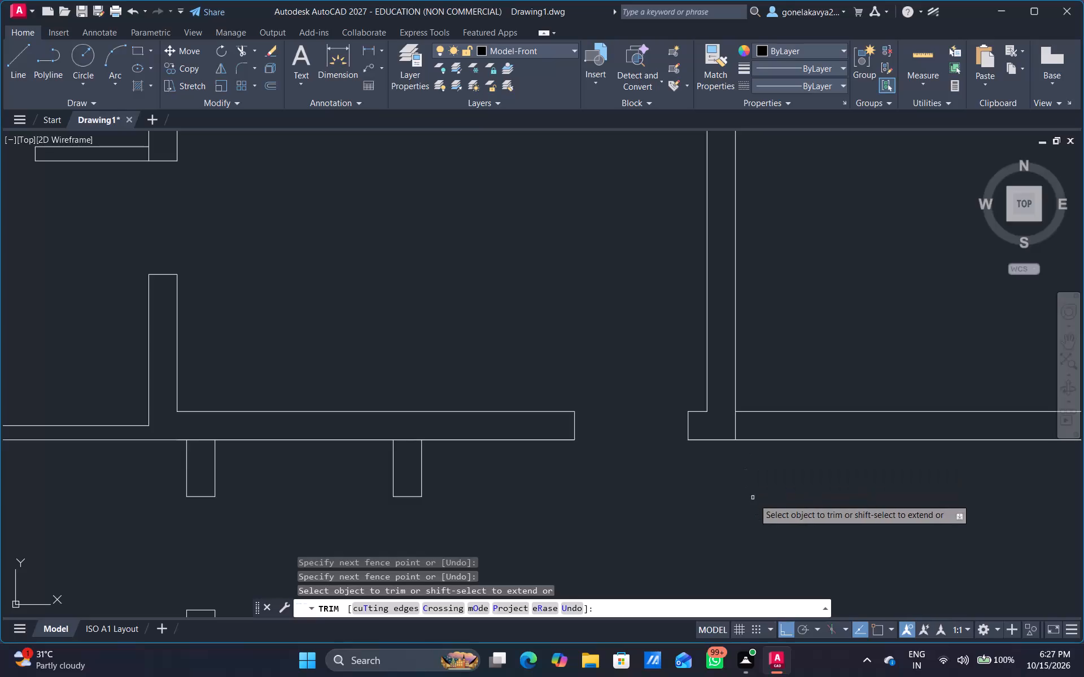
middle_click_drag(783, 522, 606, 524)
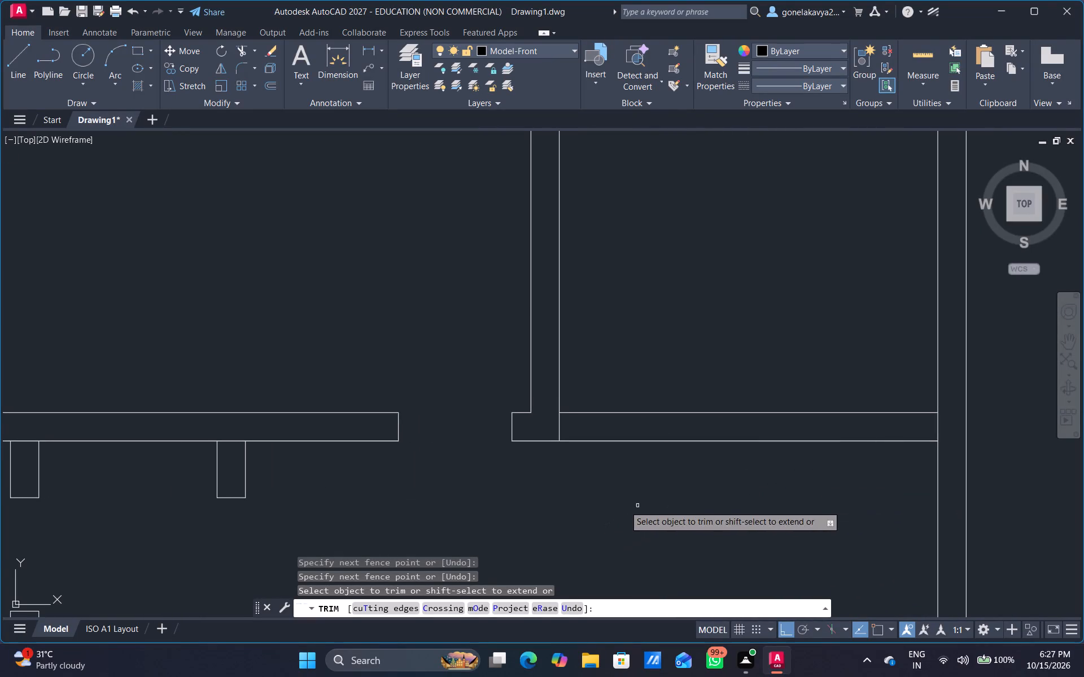
scroll(449, 452, "up", 2)
left_click_drag(706, 386, 788, 384)
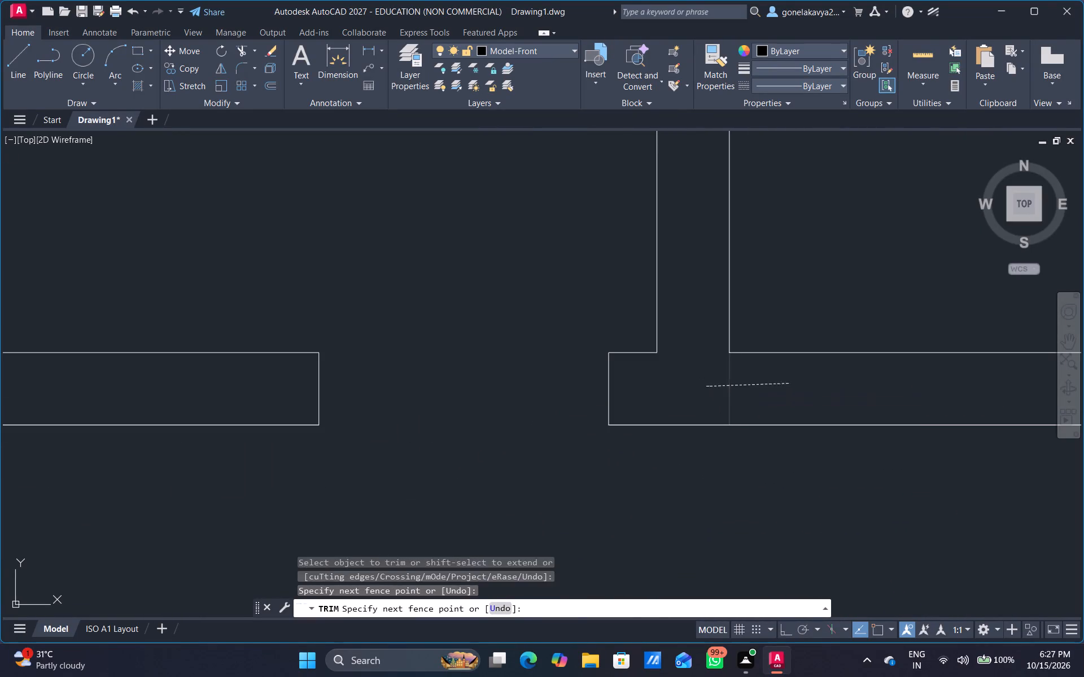
scroll(803, 401, "down", 3)
middle_click_drag(875, 474, 596, 493)
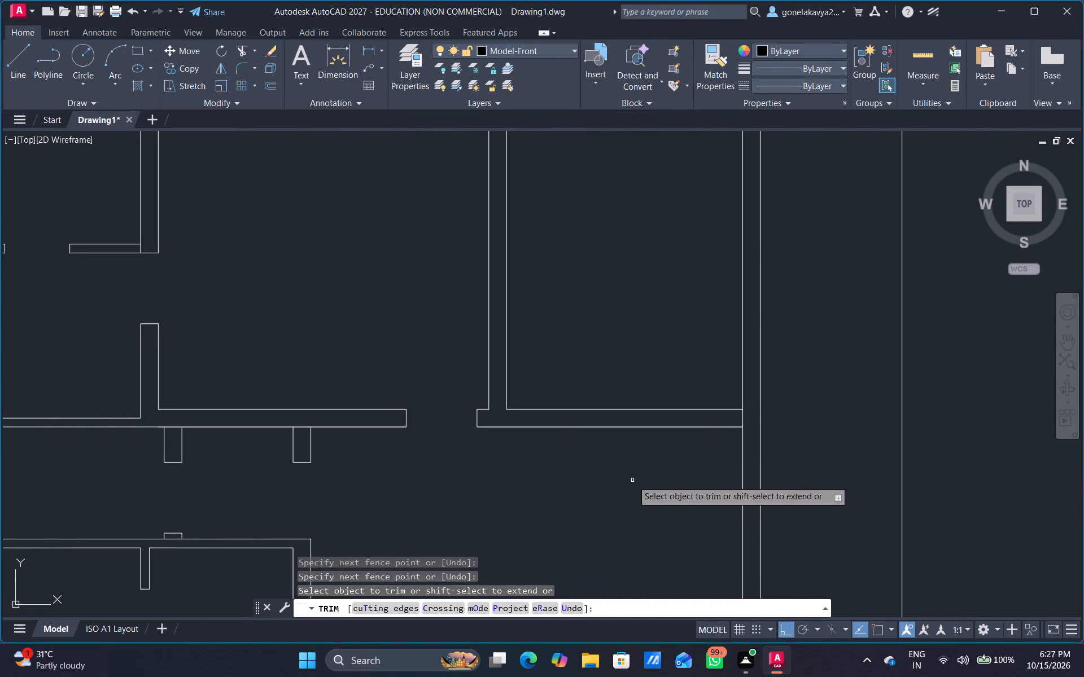
key("Escape")
Offset the right room's right wall line 6" leftward twice in succession, and offset the second copy 3' further left to mark a door opening.
scroll(654, 481, "up", 1)
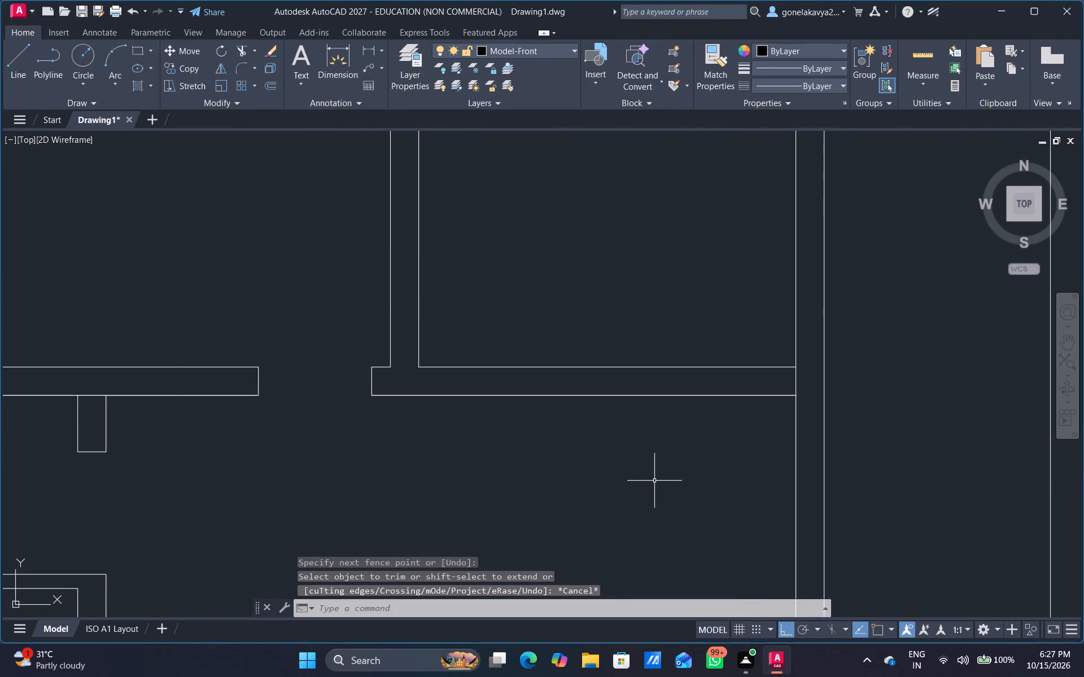
middle_click_drag(655, 479, 456, 543)
key("Escape")
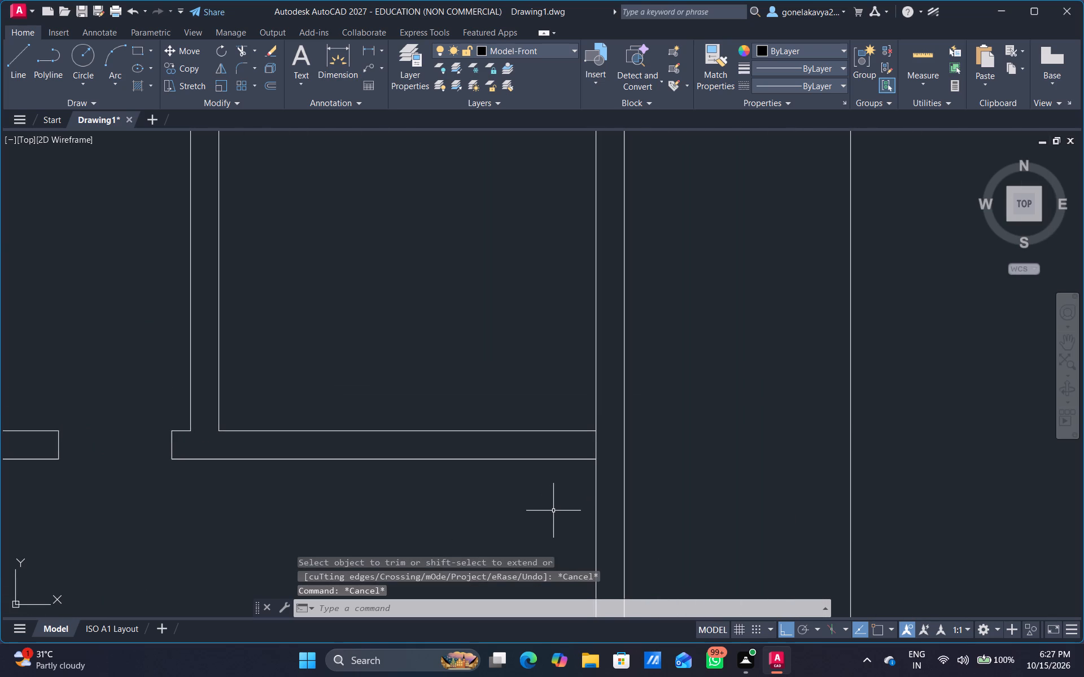
key("o")
key("Return")
key("6")
key("shift+quotedbl")
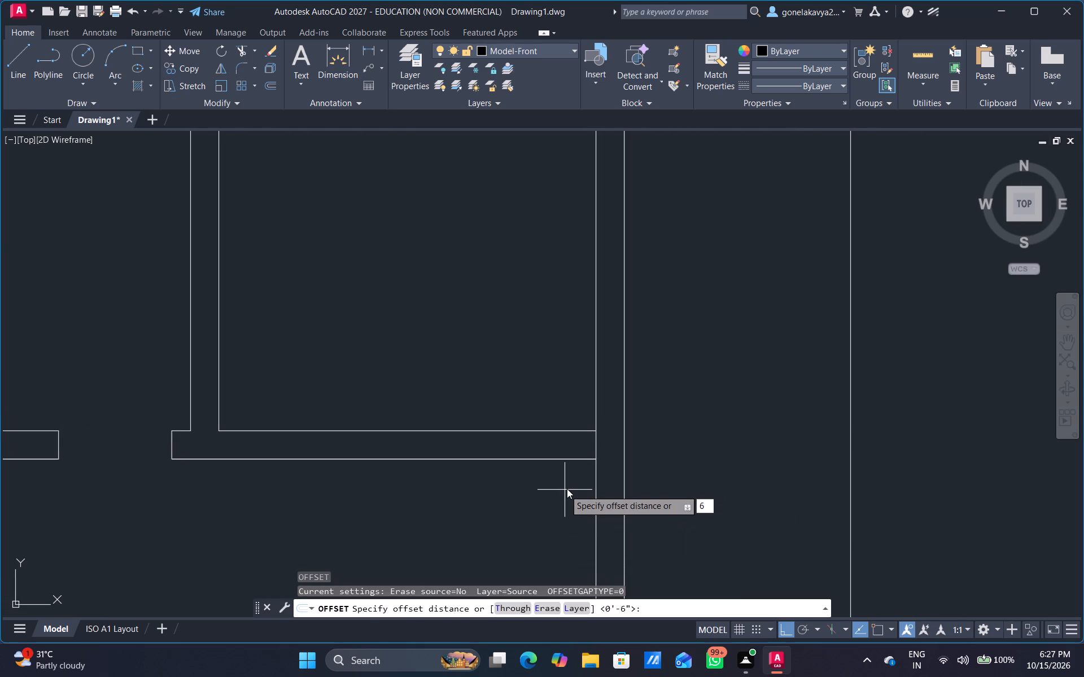
key("Return")
scroll(594, 429, "up", 2)
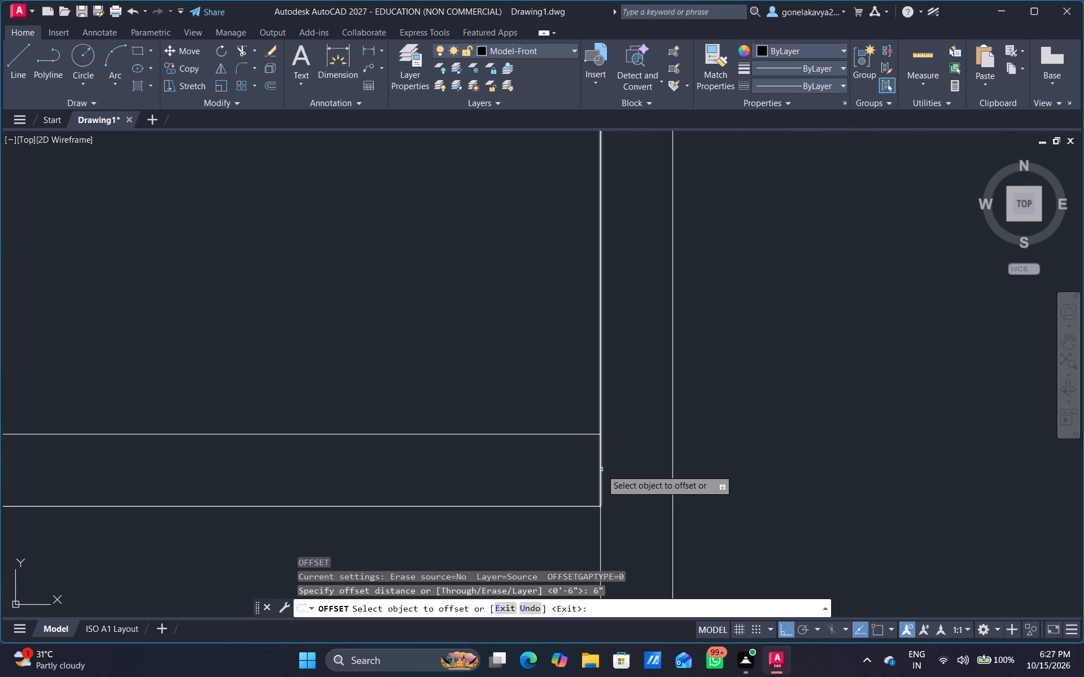
left_click_drag(601, 469, 594, 471)
left_click(439, 445)
left_click_drag(551, 461, 537, 464)
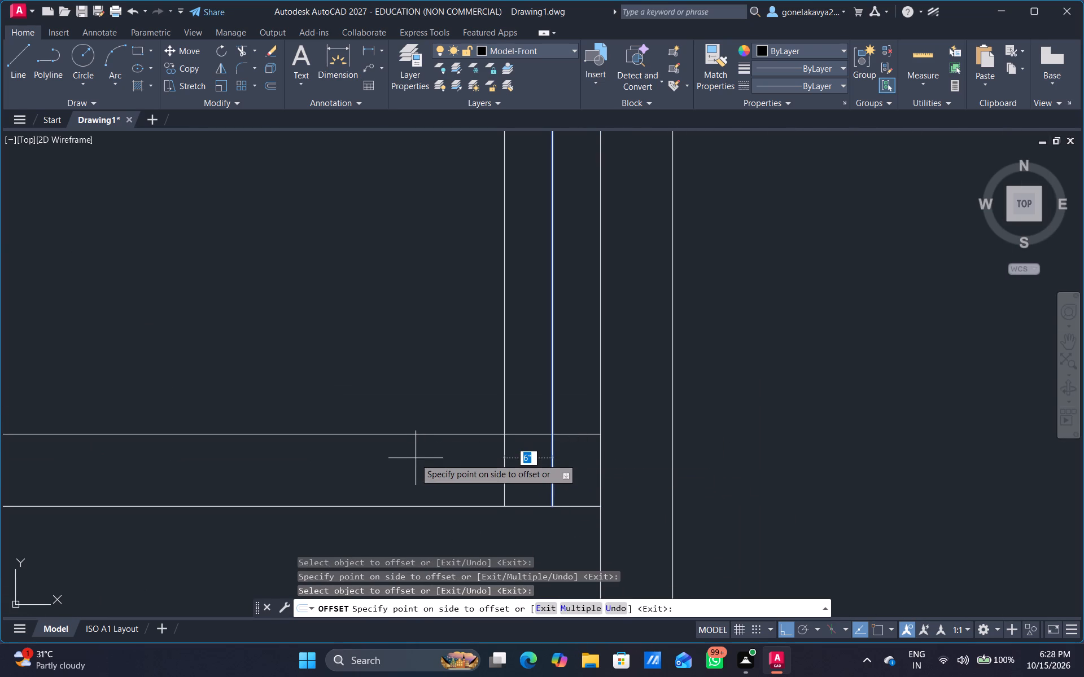
left_click(405, 458)
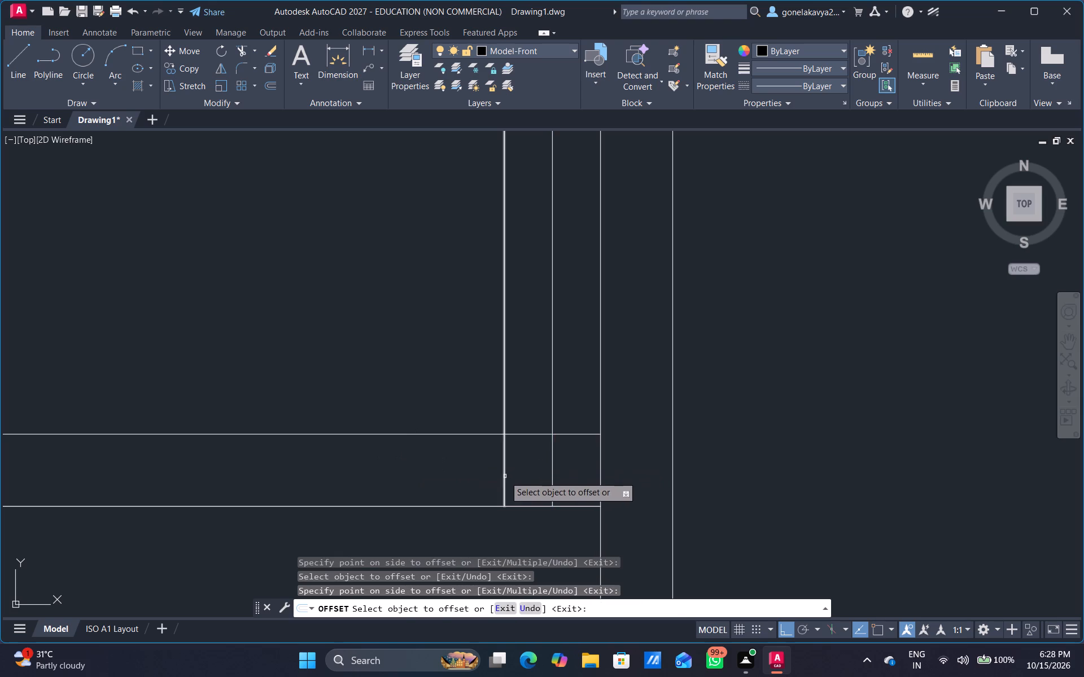
left_click_drag(505, 476, 475, 484)
type("3'")
key("Return")
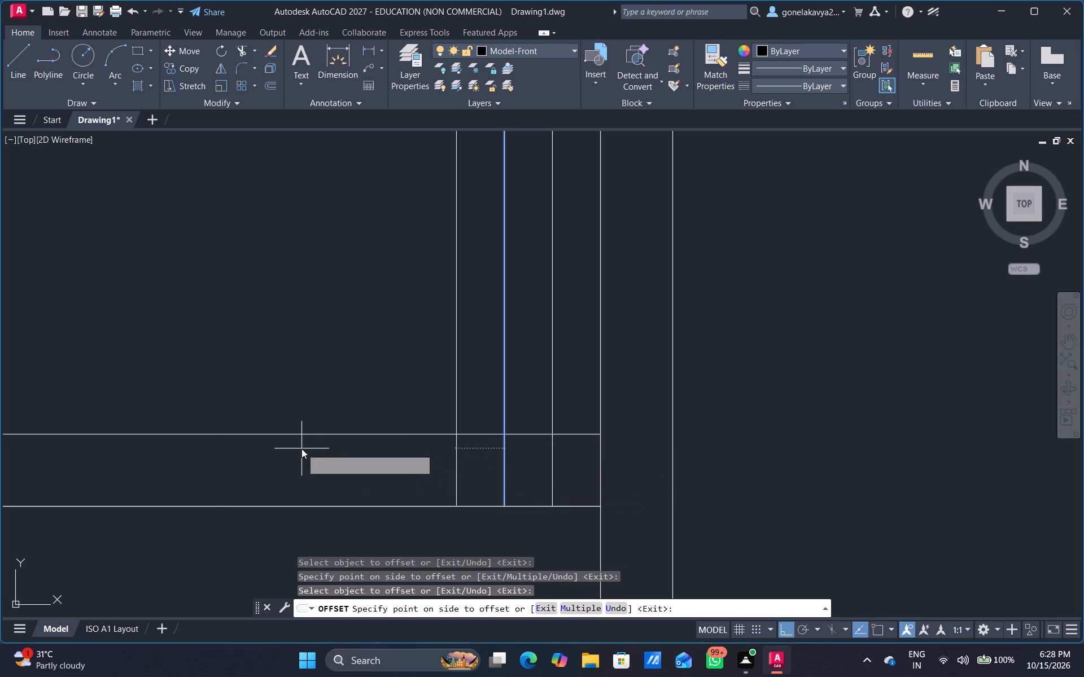
key("Escape")
Trim the right room's lower wall to the 3' door opening, and remove the surplus offset lines and the line crossing the right wall junction.
type("TR")
key("space")
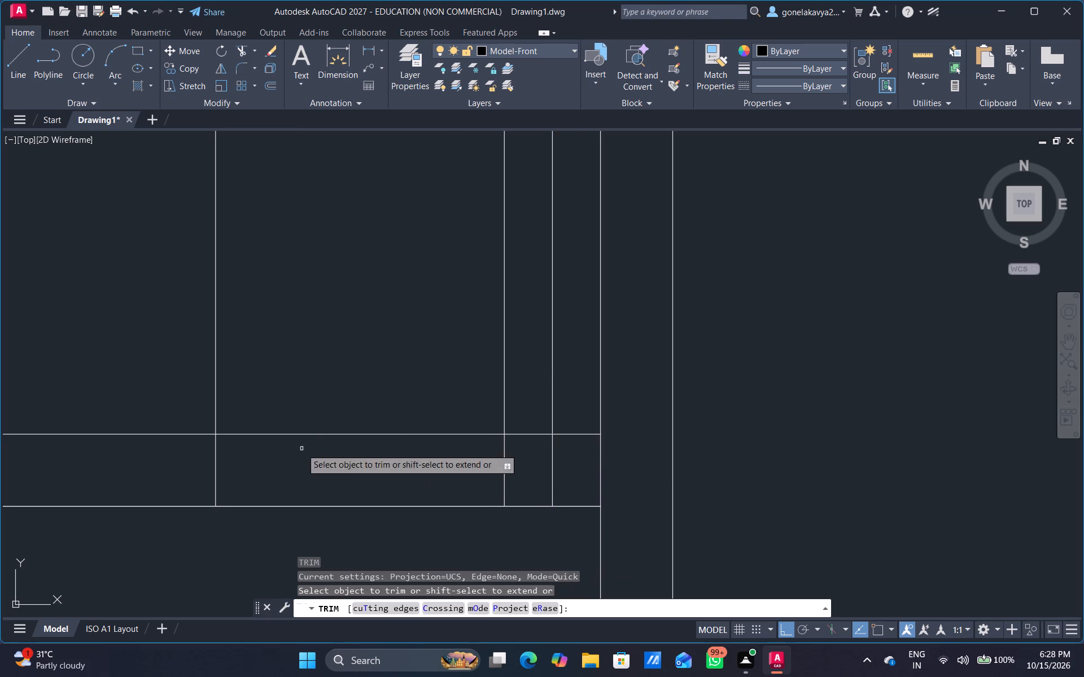
left_click_drag(429, 353, 412, 535)
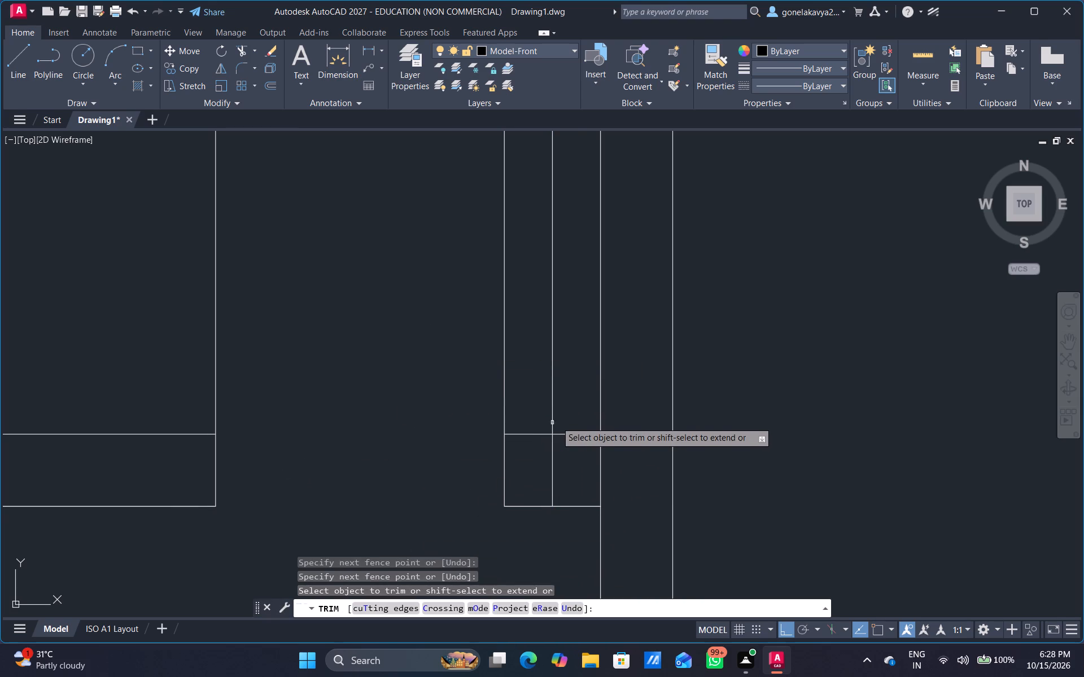
left_click_drag(551, 405, 536, 407)
left_click_drag(556, 451, 536, 458)
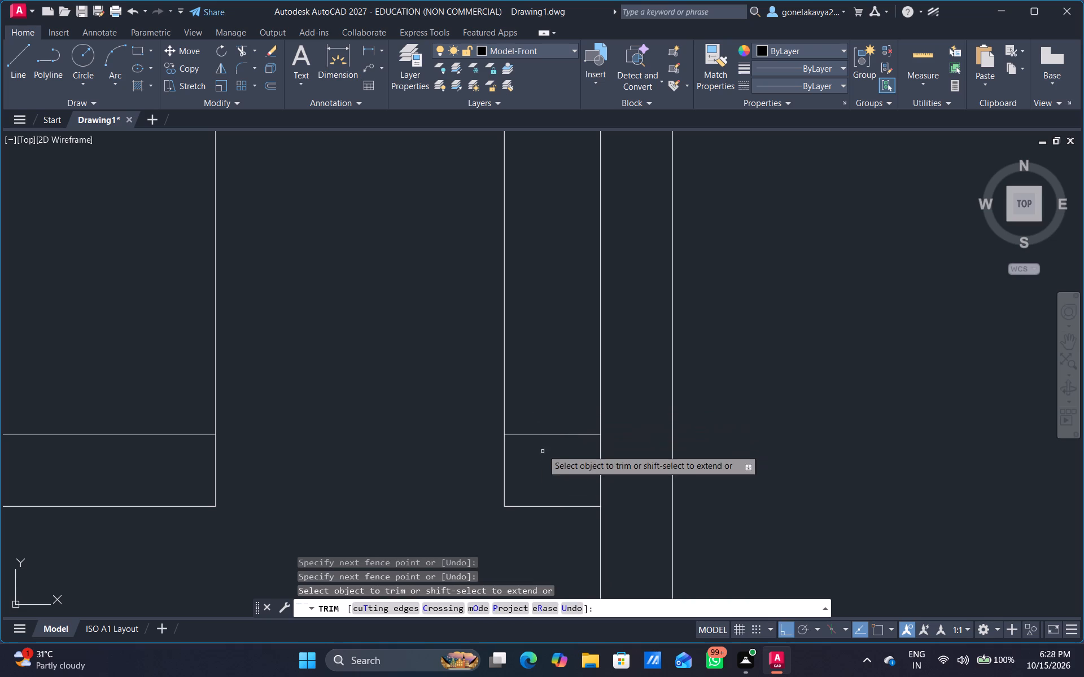
left_click_drag(537, 380, 469, 389)
left_click_drag(585, 483, 633, 472)
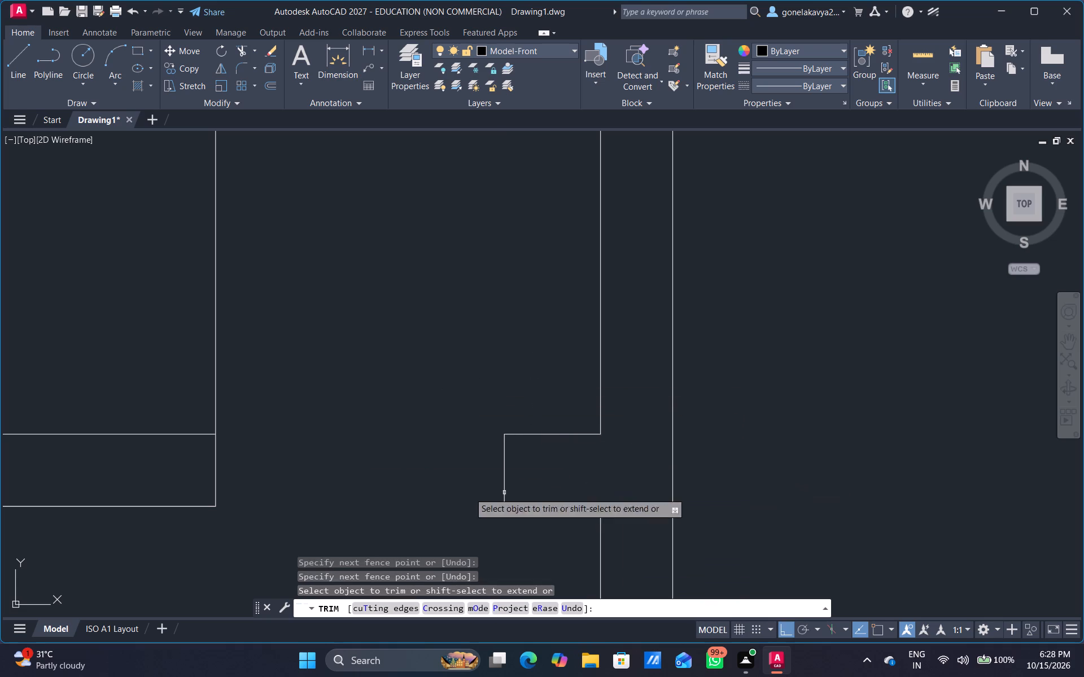
scroll(276, 438, "down", 3)
left_click_drag(237, 357, 348, 366)
Trim the extra lines inside the wall corner at the bottom of the partition stub in the lower small rooms.
scroll(294, 385, "down", 3)
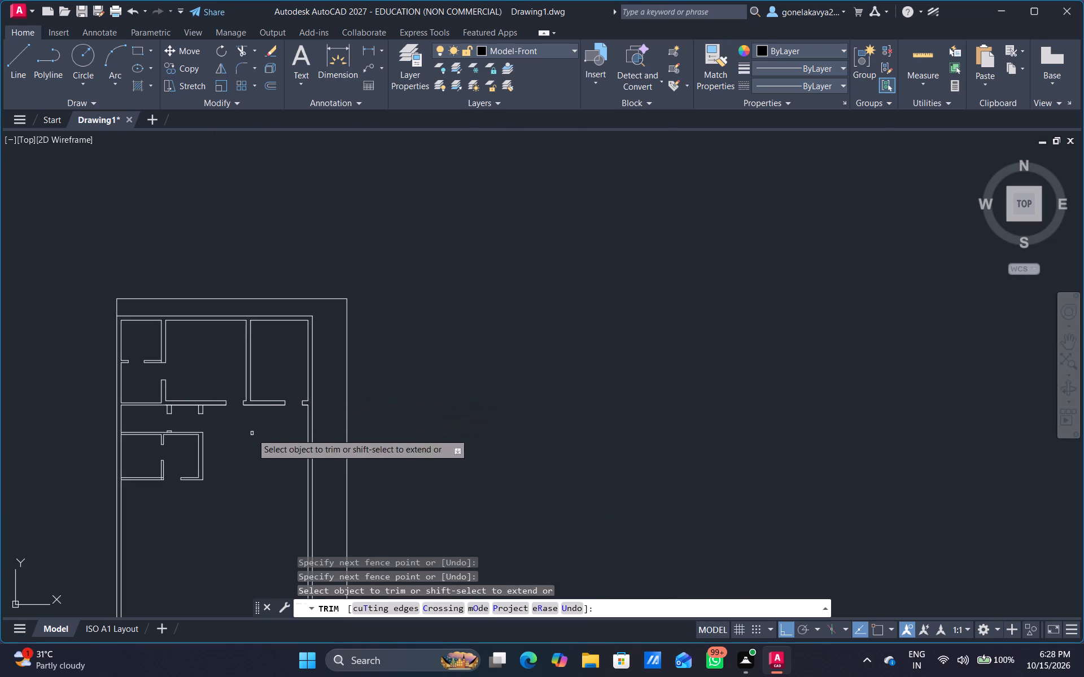
scroll(244, 465, "down", 1)
middle_click_drag(243, 465, 348, 454)
scroll(330, 471, "up", 2)
middle_click_drag(339, 491, 438, 416)
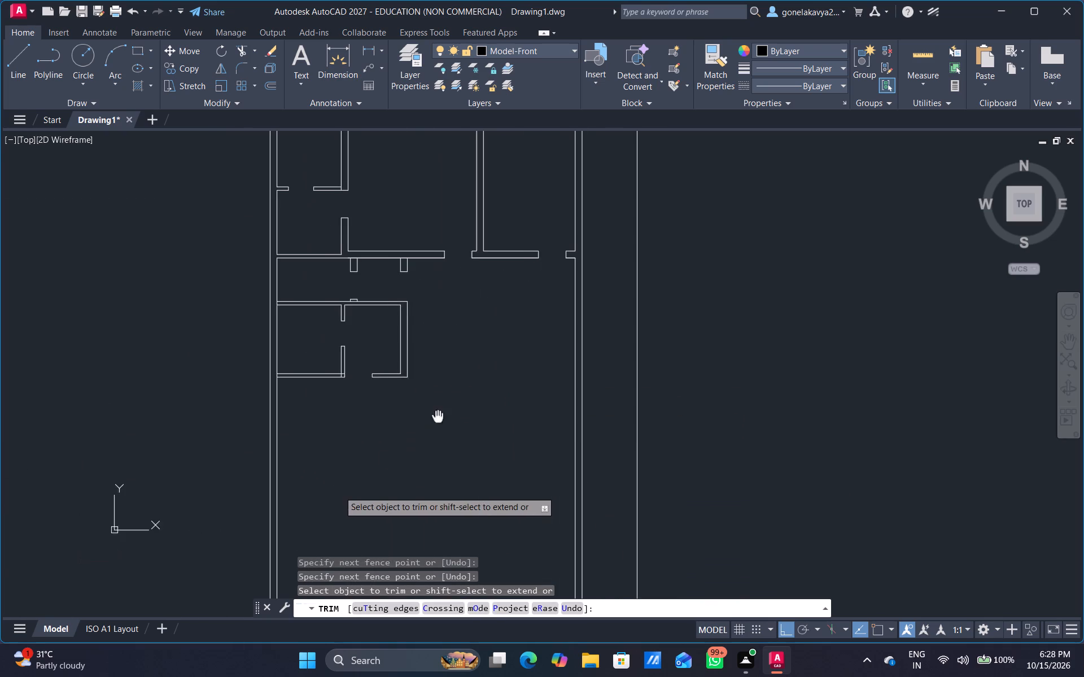
middle_click_drag(438, 416, 440, 416)
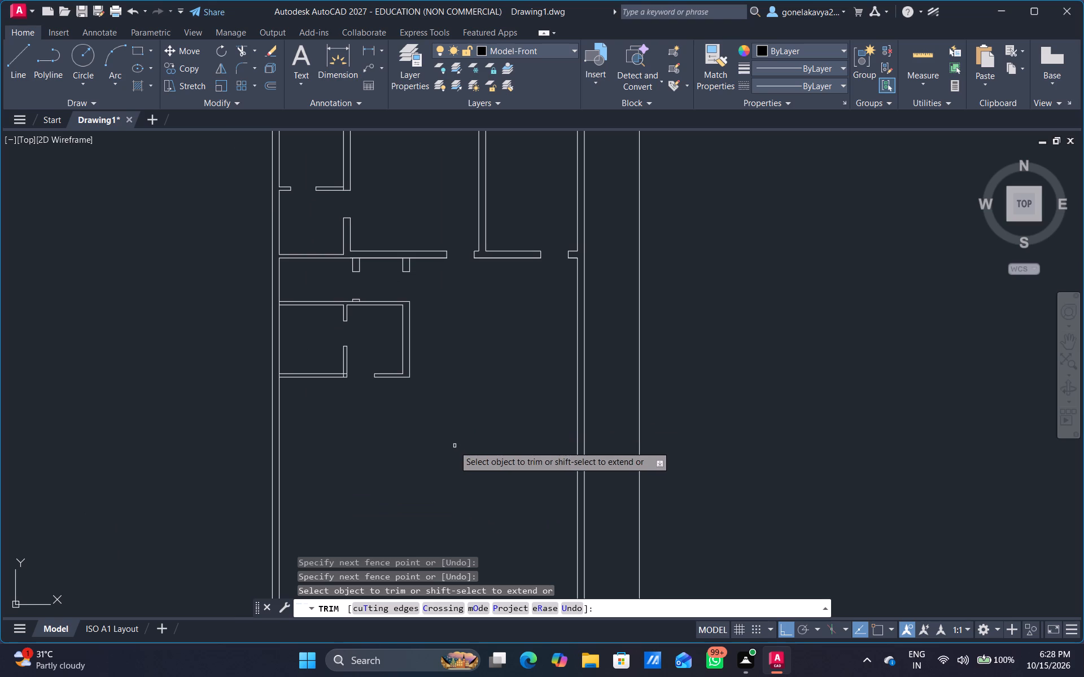
scroll(356, 361, "up", 4)
left_click_drag(246, 471, 255, 469)
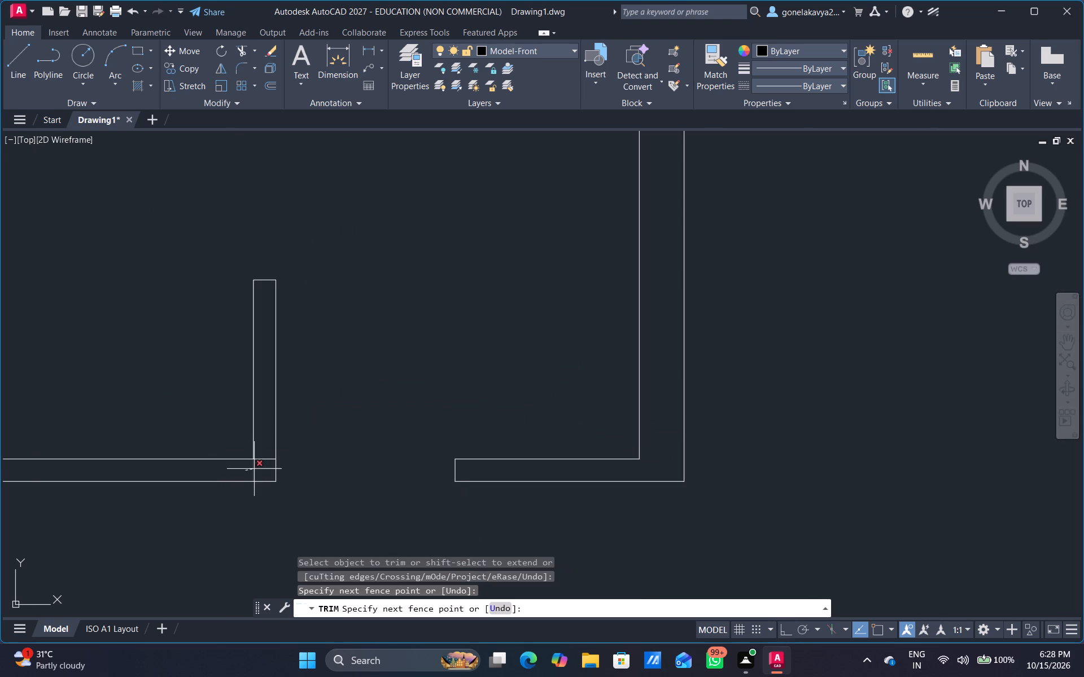
left_click_drag(255, 469, 269, 445)
scroll(295, 466, "down", 3)
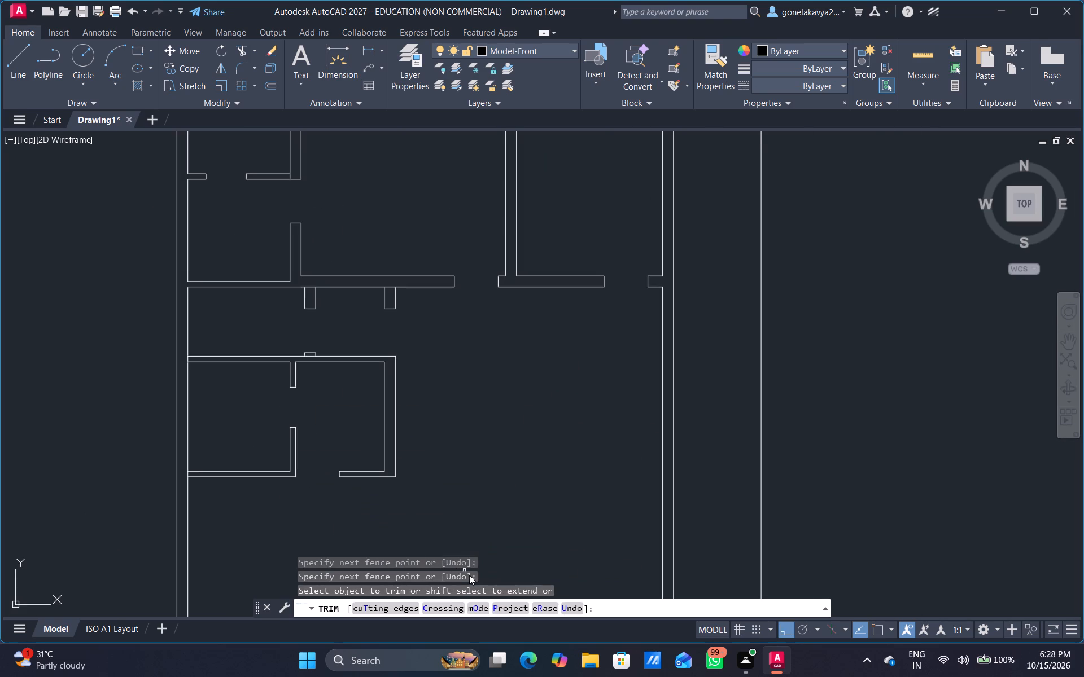
middle_click_drag(488, 481, 474, 461)
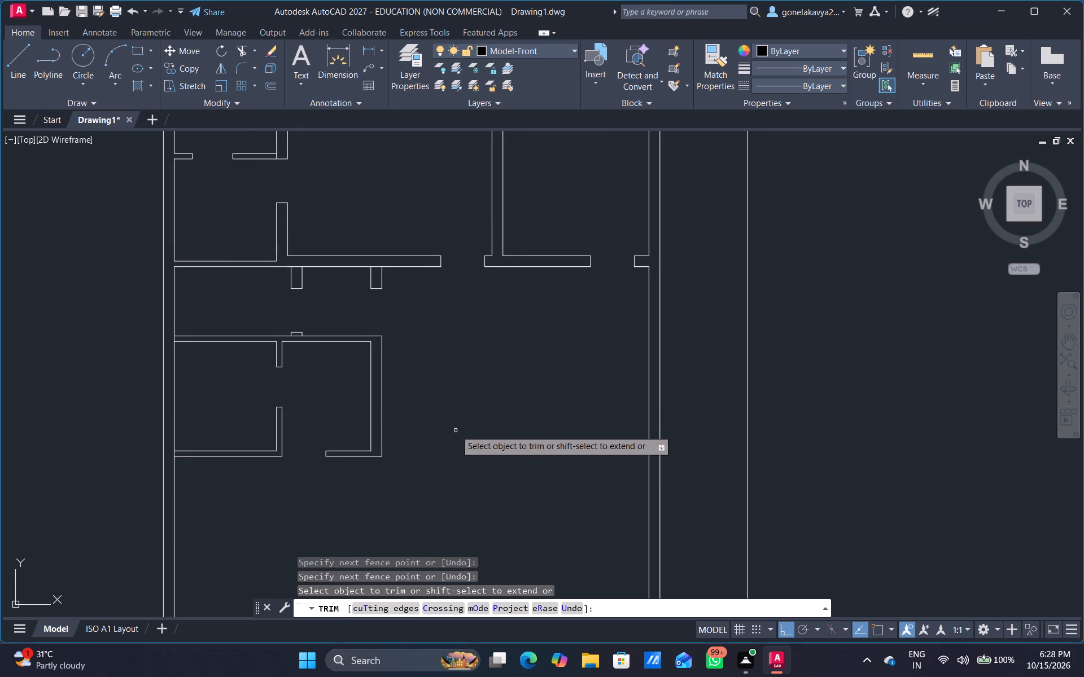
scroll(448, 399, "up", 1)
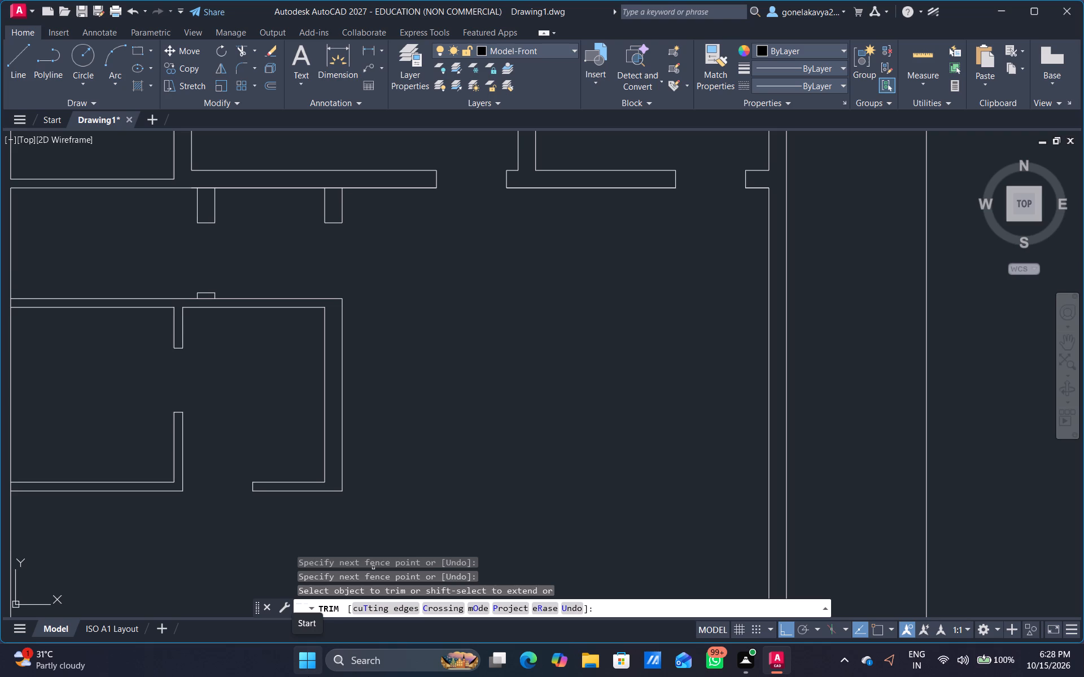
key("o")
key("Escape")
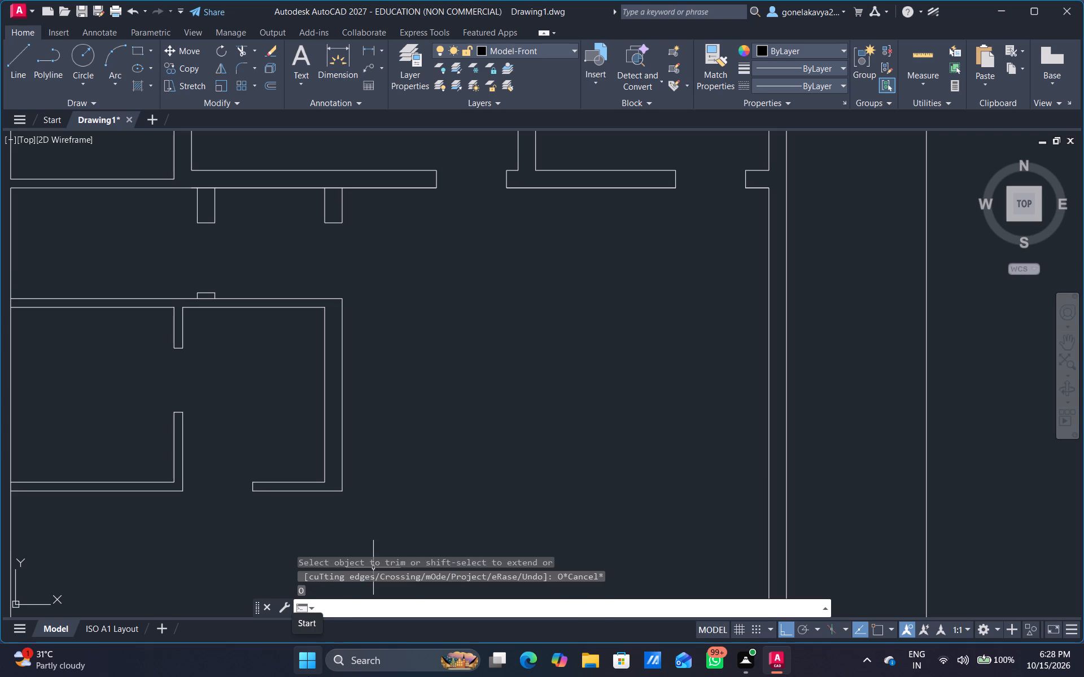
Offset the right exterior wall's inner line below the right room 15'8" leftward.
key("o")
key("Return")
type("15'")
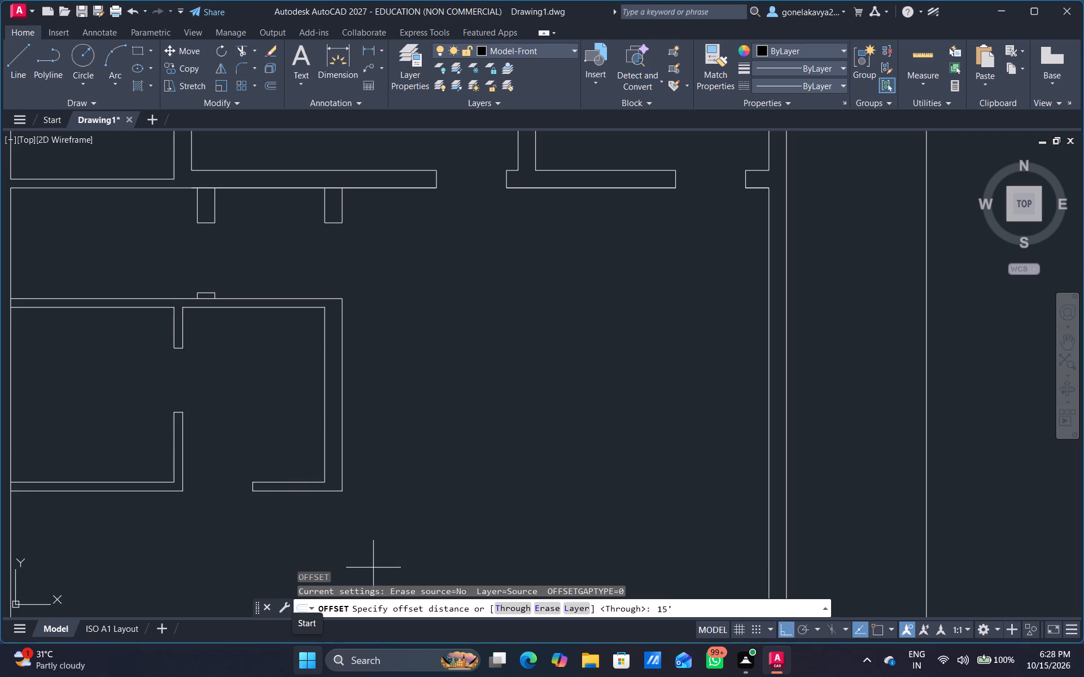
key("8")
key("shift+quotedbl")
key("Return")
left_click(770, 510)
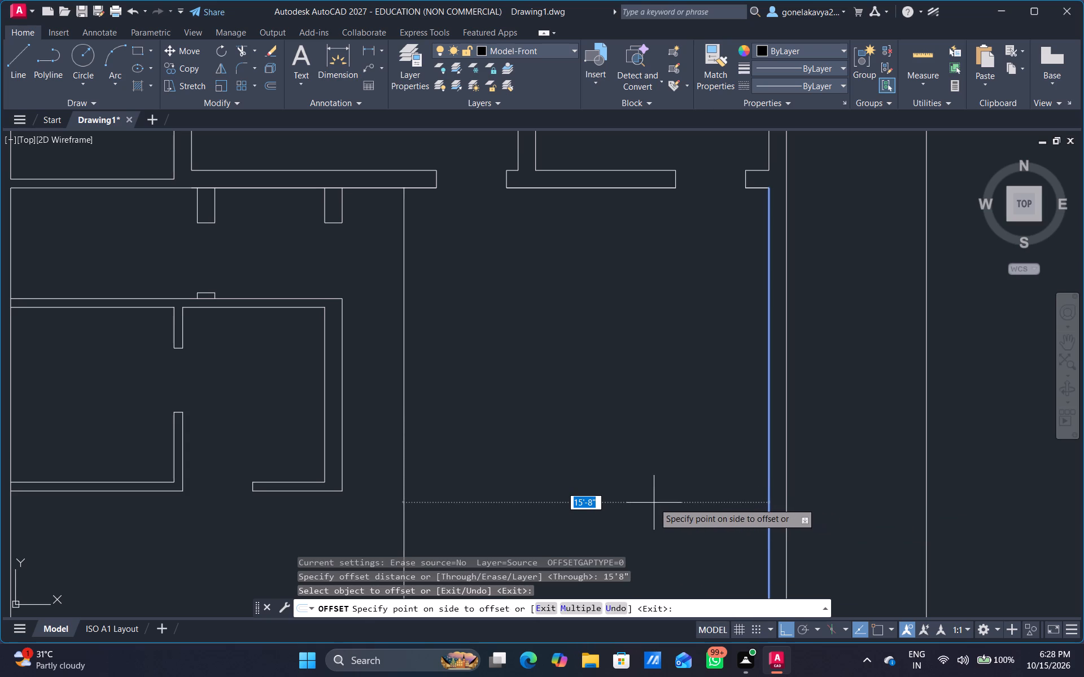
left_click(654, 503)
Try an 18'10" offset of the right room's lower wall line, and place the copy 15'8" below that line.
middle_click_drag(514, 485, 539, 282)
scroll(539, 282, "down", 1)
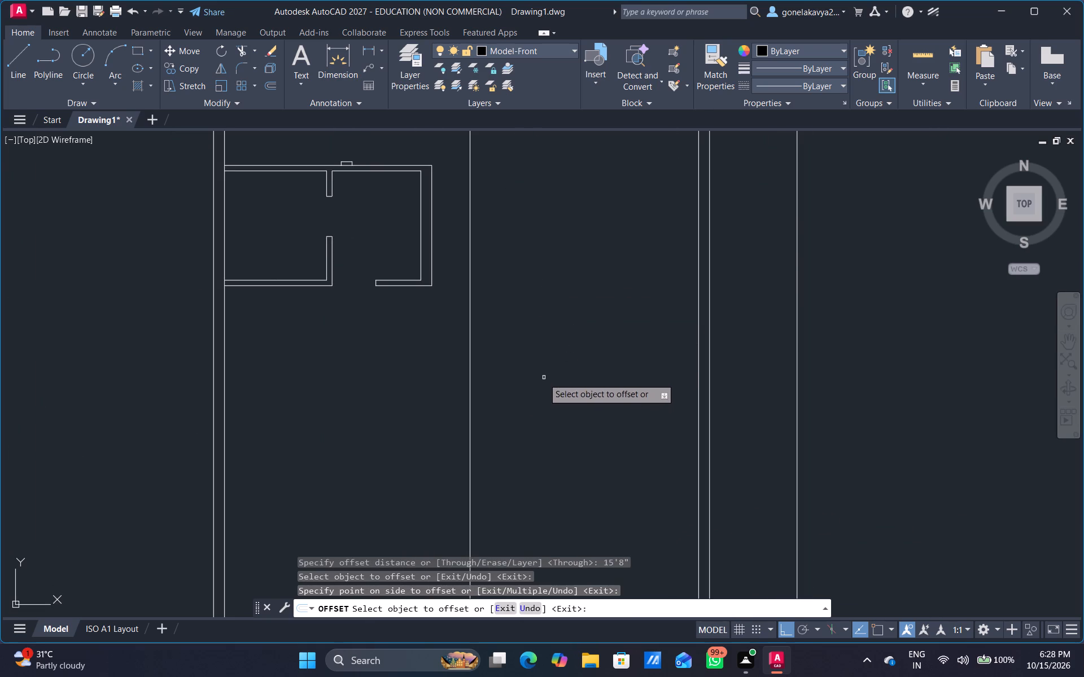
scroll(522, 371, "down", 1)
middle_click_drag(548, 301, 552, 319)
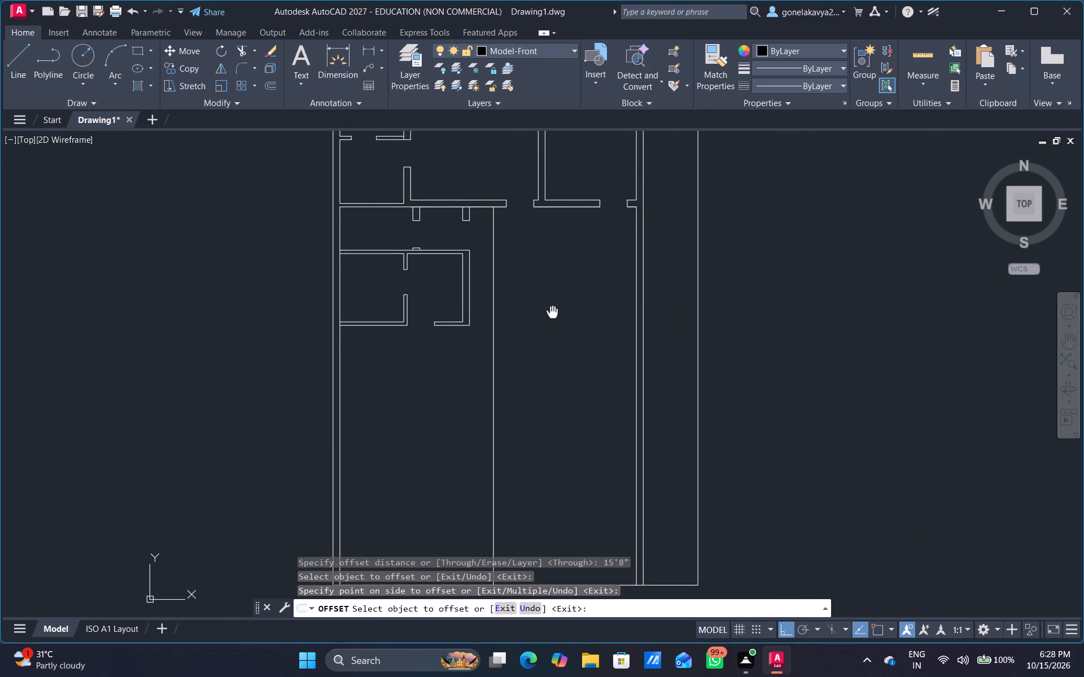
middle_click_drag(552, 319, 545, 342)
scroll(530, 266, "up", 2)
left_click(593, 201)
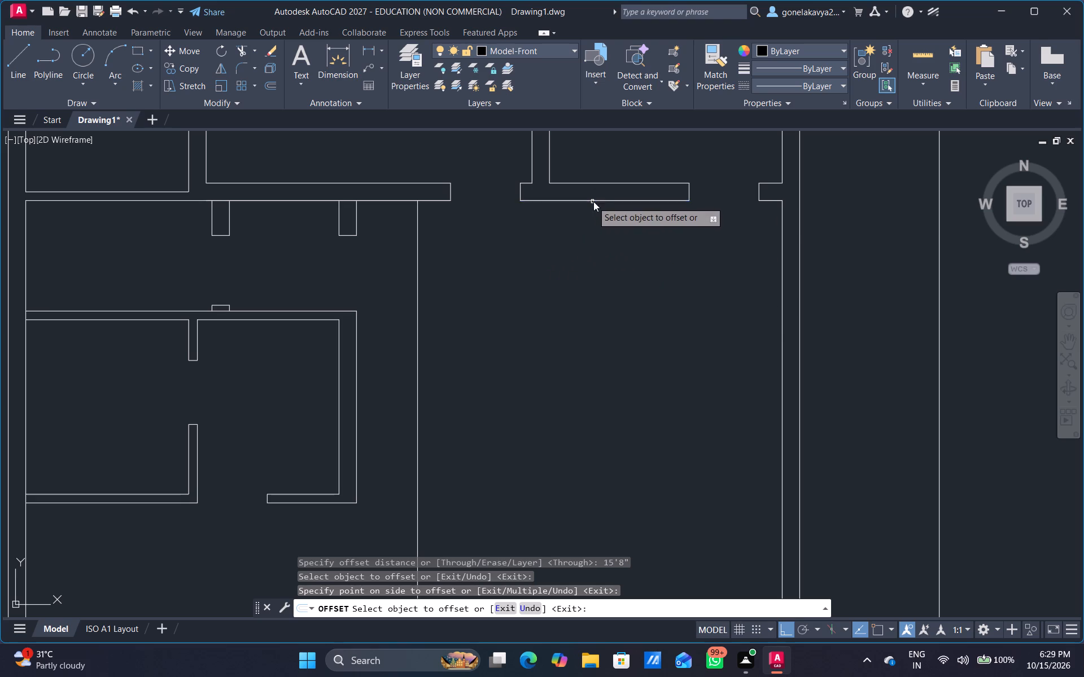
type("18'")
type("10\"")
key("Return")
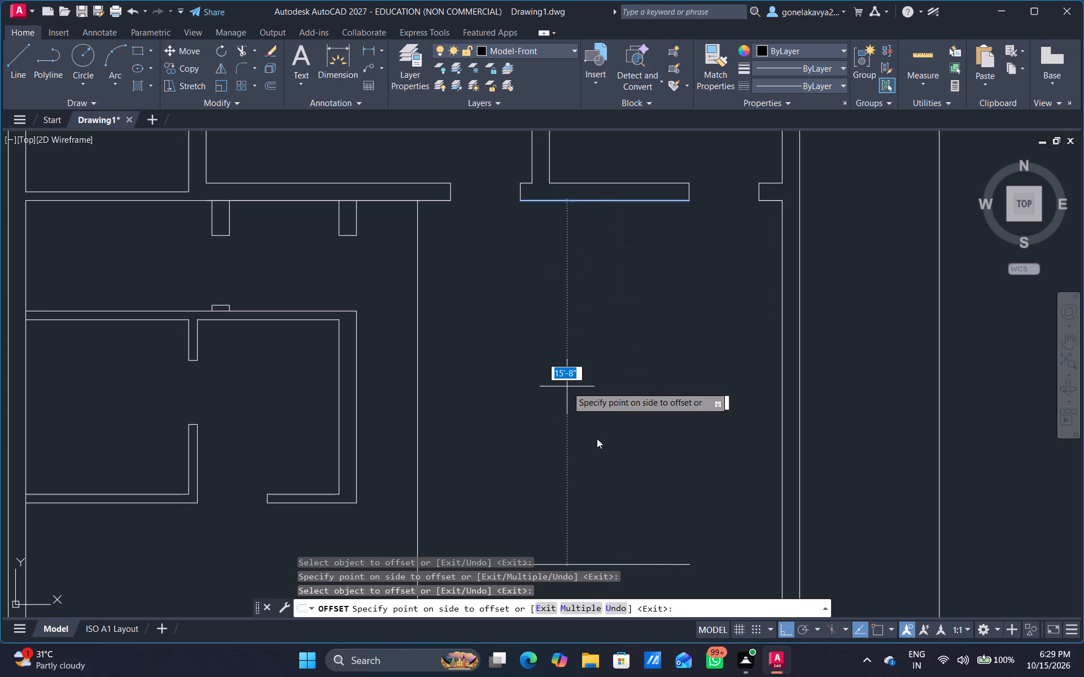
left_click(637, 499)
middle_click_drag(645, 509, 642, 495)
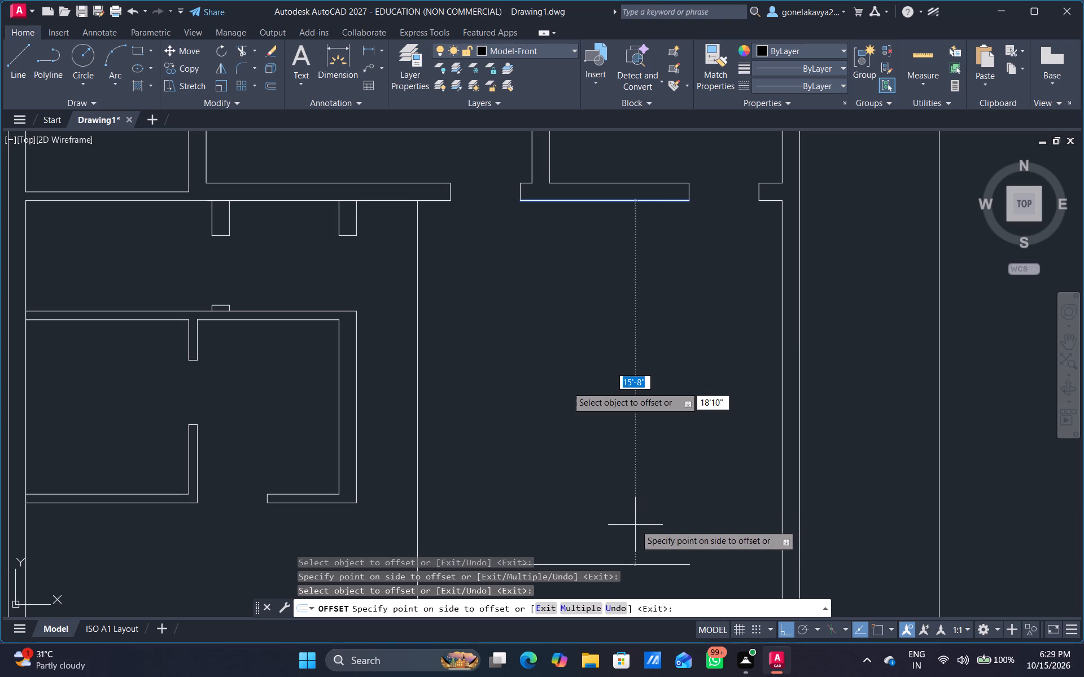
left_click(639, 536)
middle_click_drag(632, 508, 639, 311)
left_click(632, 366)
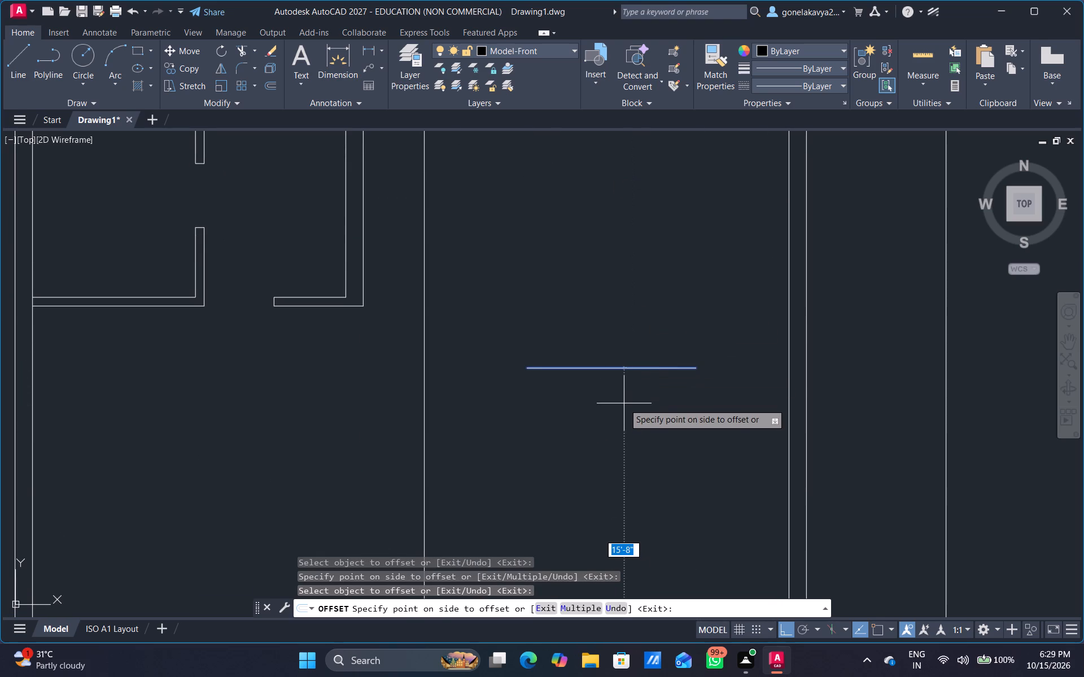
key("Escape")
Extend the new horizontal line to the right exterior wall's inner line and to the vertical line 15'8" left of it.
type("EX")
key("space")
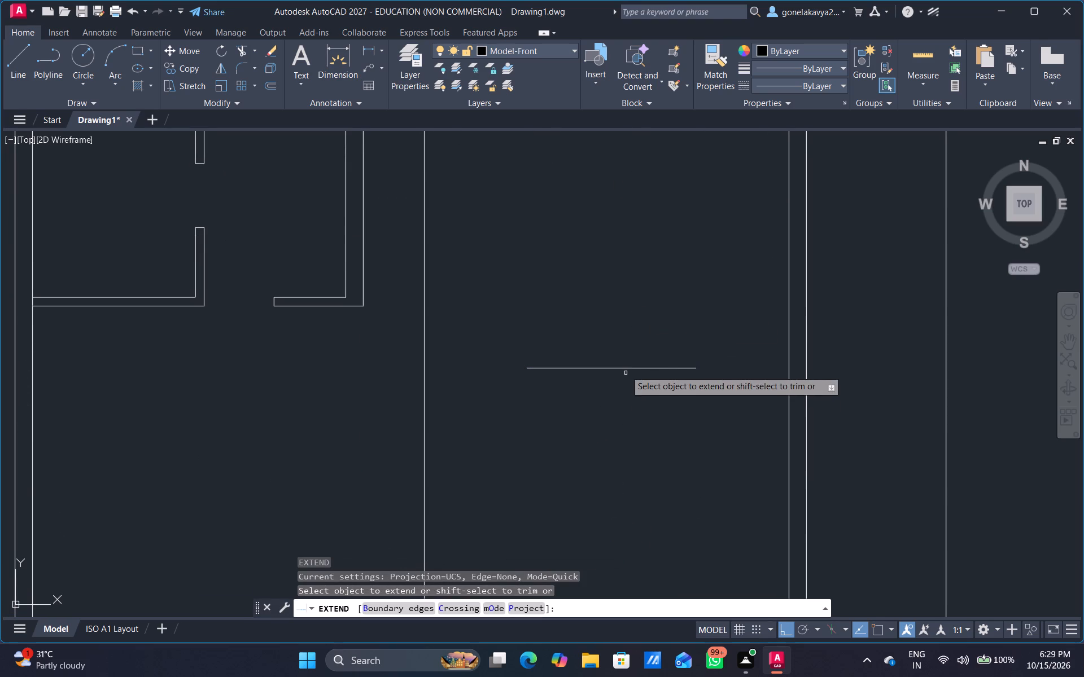
left_click(624, 368)
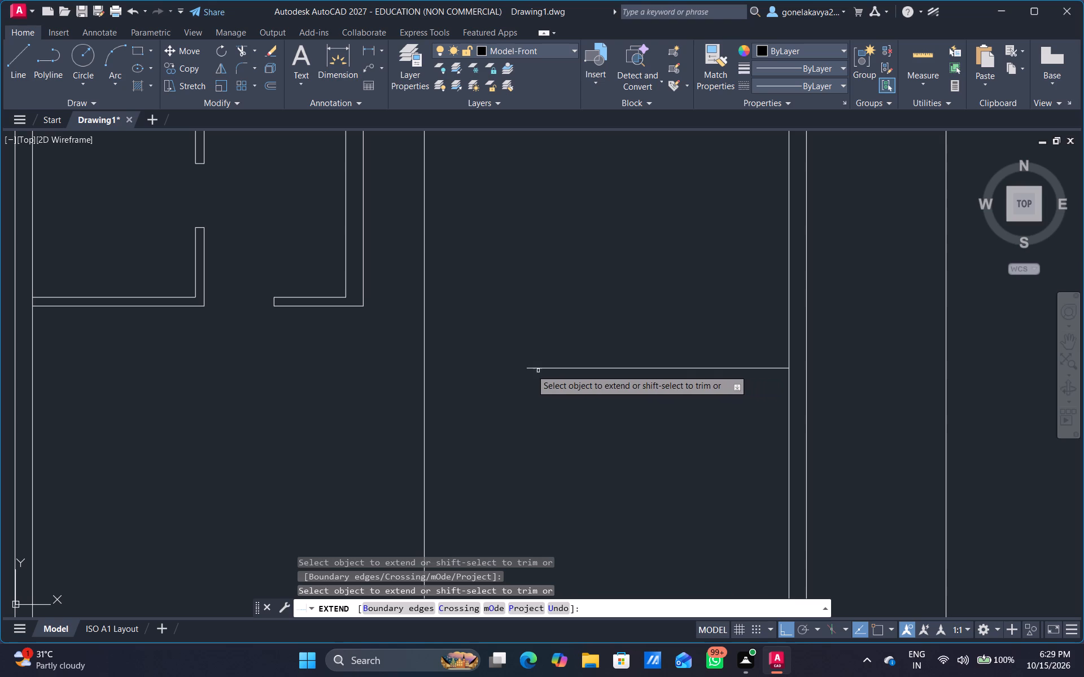
left_click(529, 368)
scroll(522, 423, "down", 1)
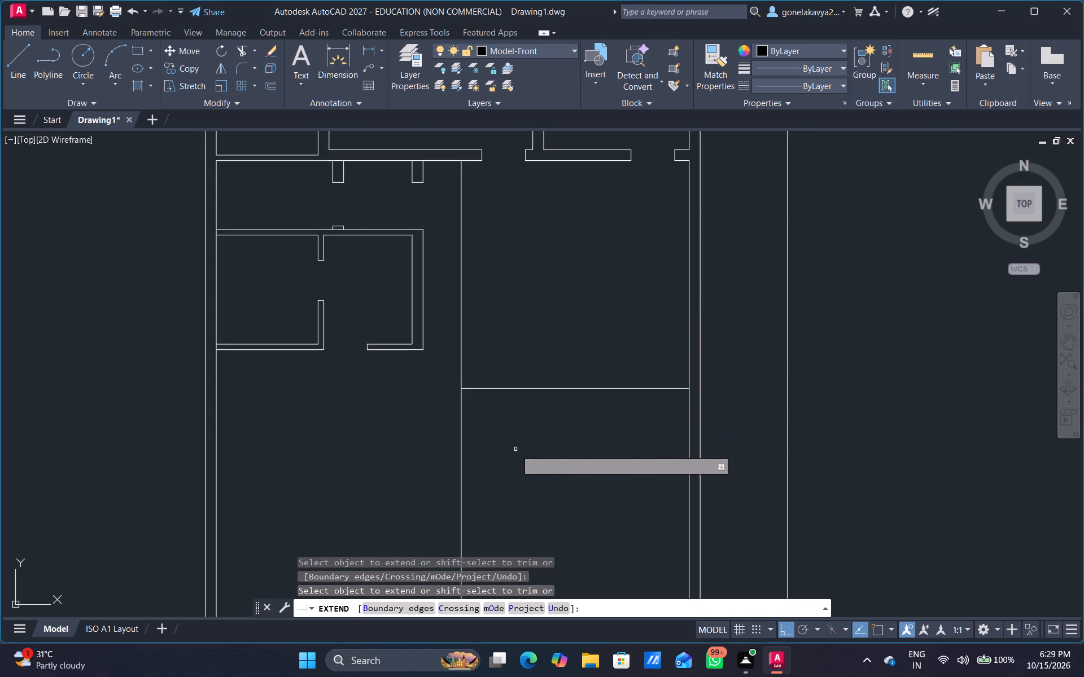
middle_click_drag(546, 432, 516, 454)
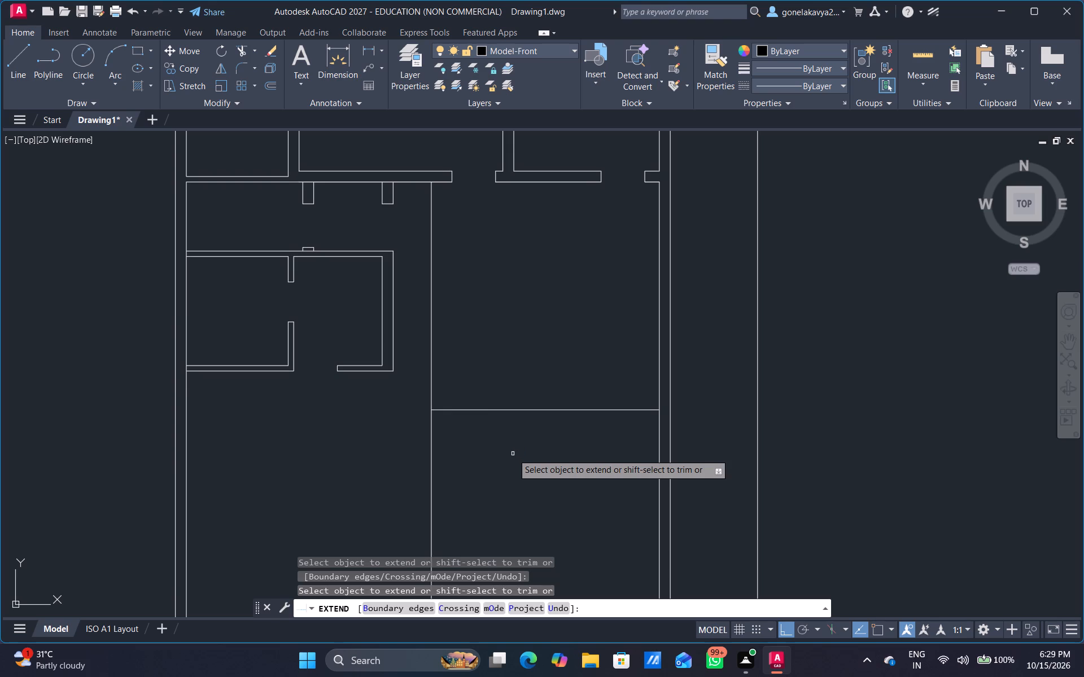
key("Escape")
Offset the extended horizontal line 9" downward to form the wall thickness.
key("o")
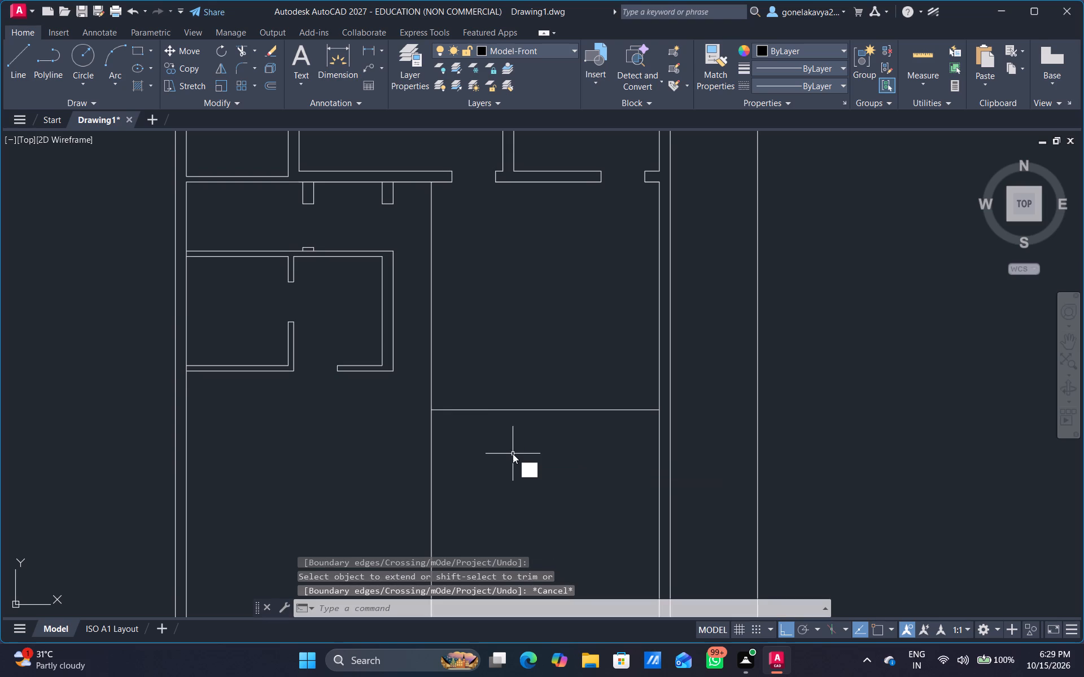
key("Return")
key("9")
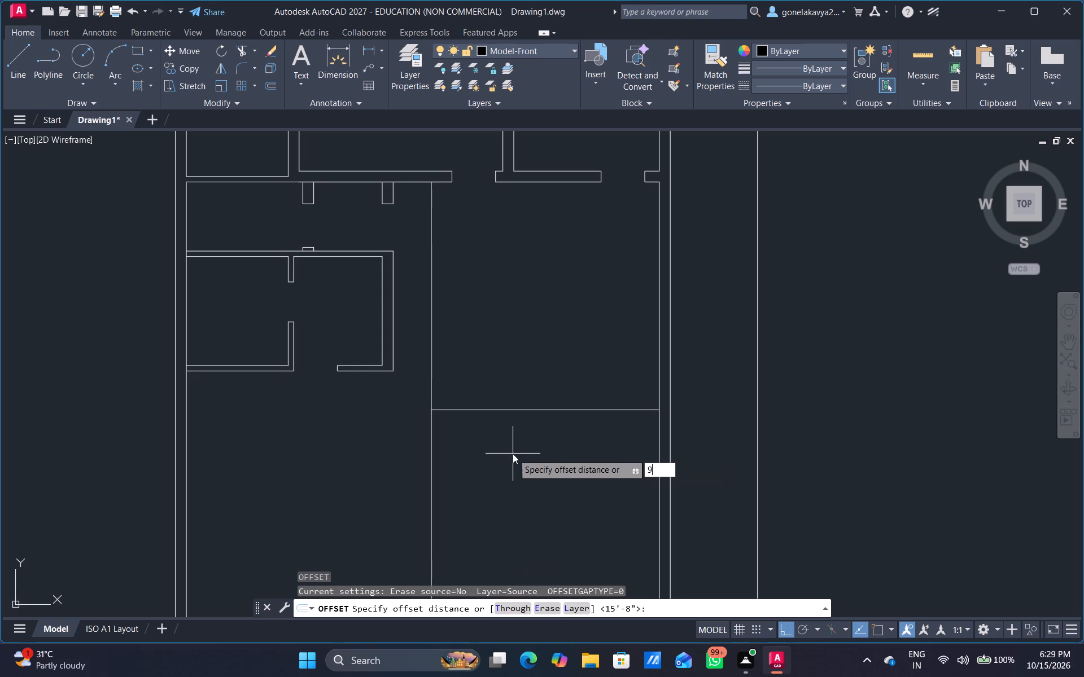
key("shift+quotedbl")
key("Return")
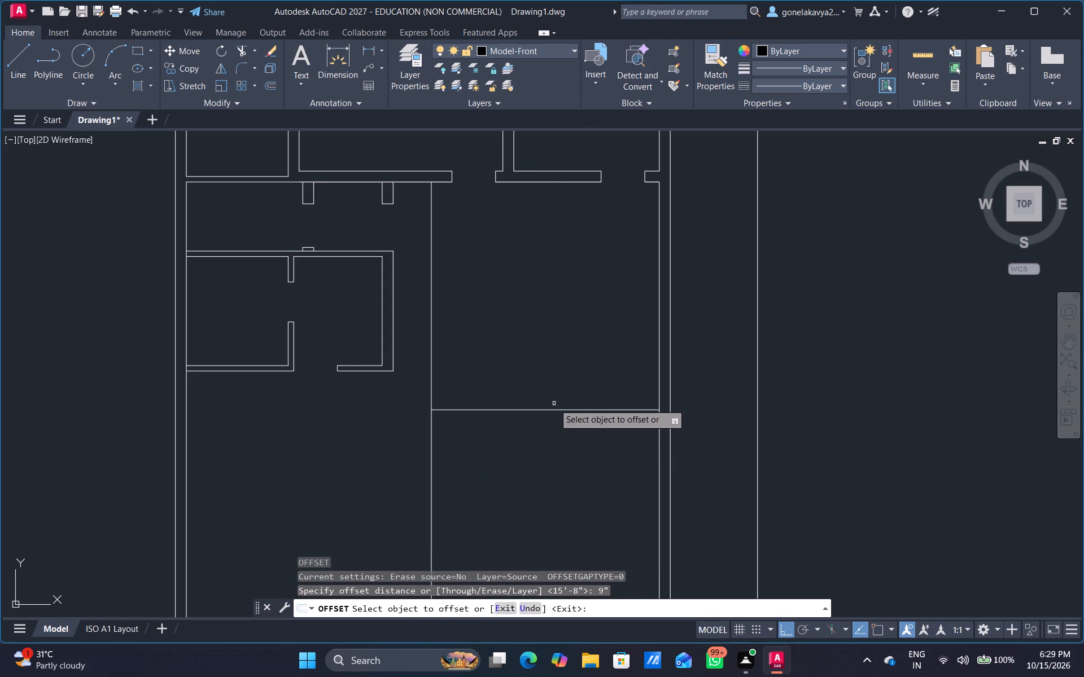
left_click_drag(556, 411, 555, 417)
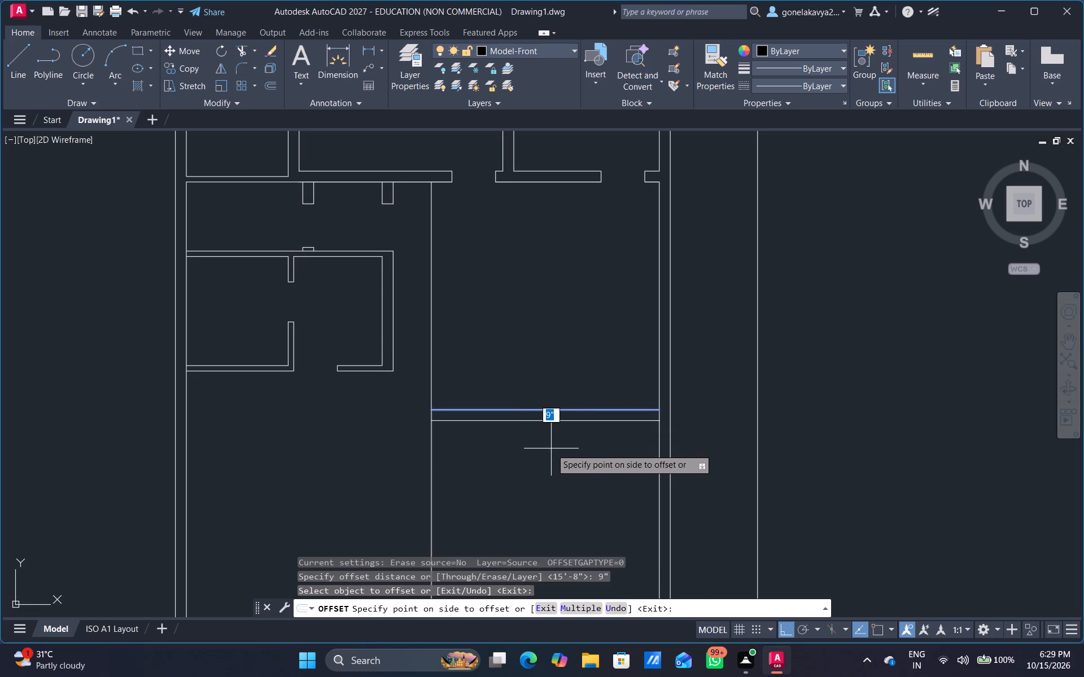
left_click(551, 449)
Offset the right exterior wall's inner line 7'0" leftward.
middle_click_drag(551, 465, 541, 389)
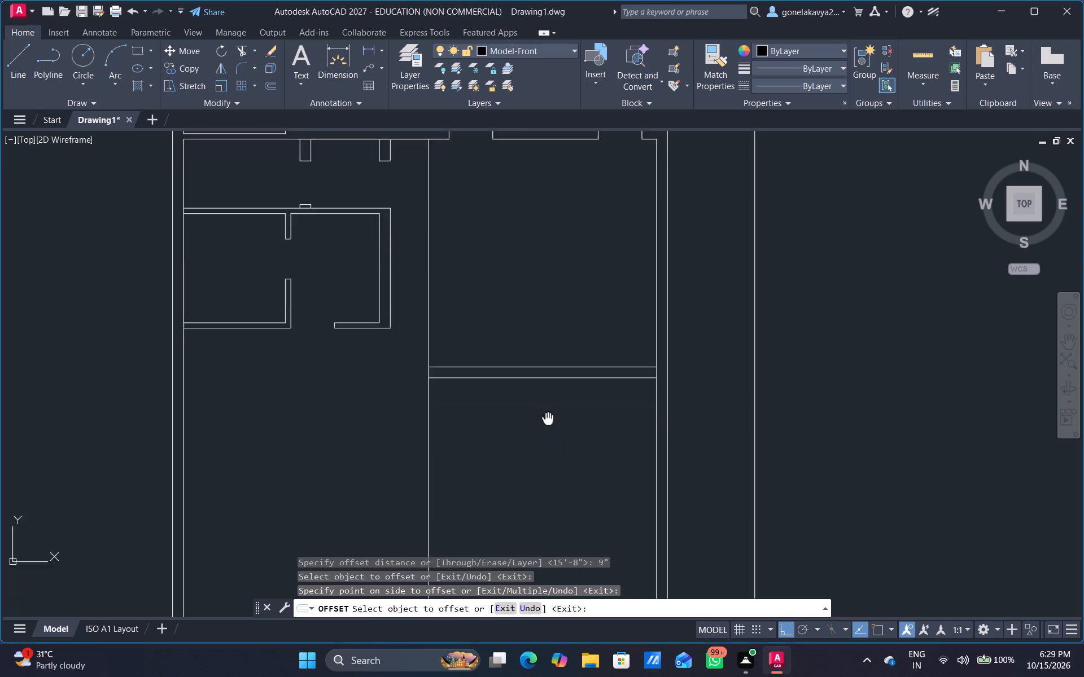
middle_click_drag(541, 389, 527, 354)
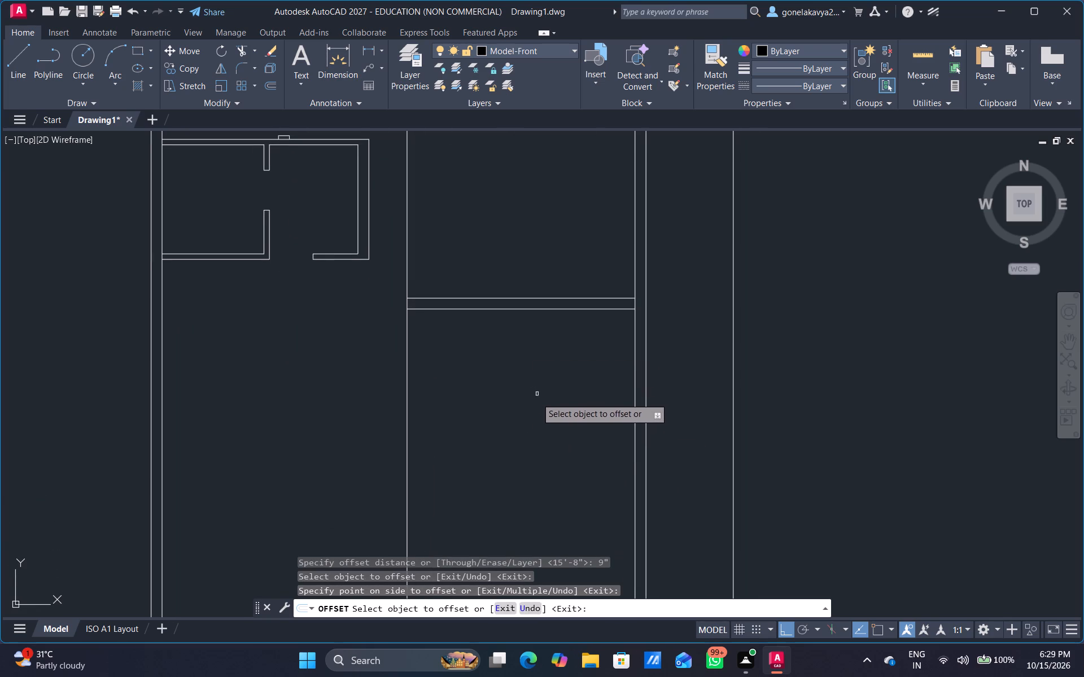
left_click_drag(635, 388, 626, 392)
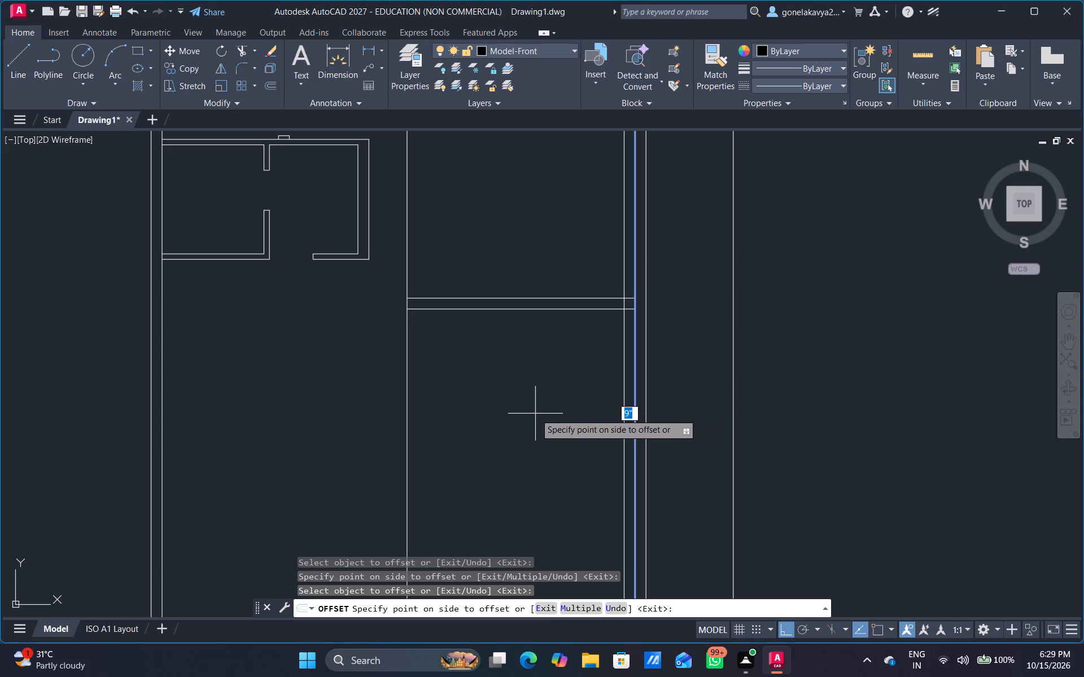
type("7'0\"")
key("Return")
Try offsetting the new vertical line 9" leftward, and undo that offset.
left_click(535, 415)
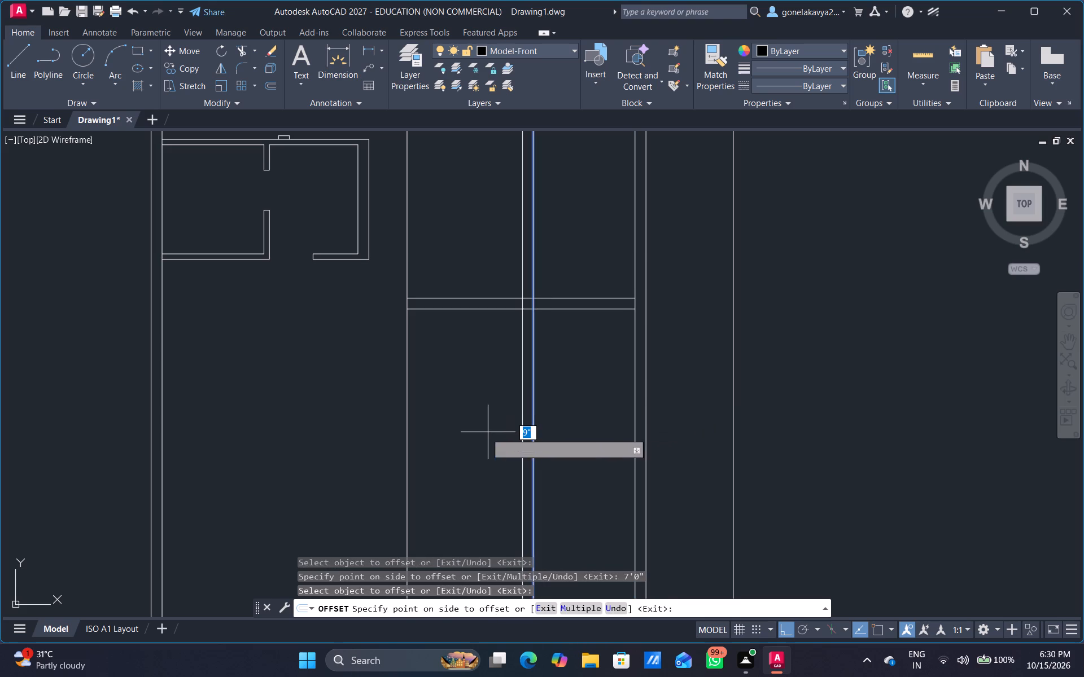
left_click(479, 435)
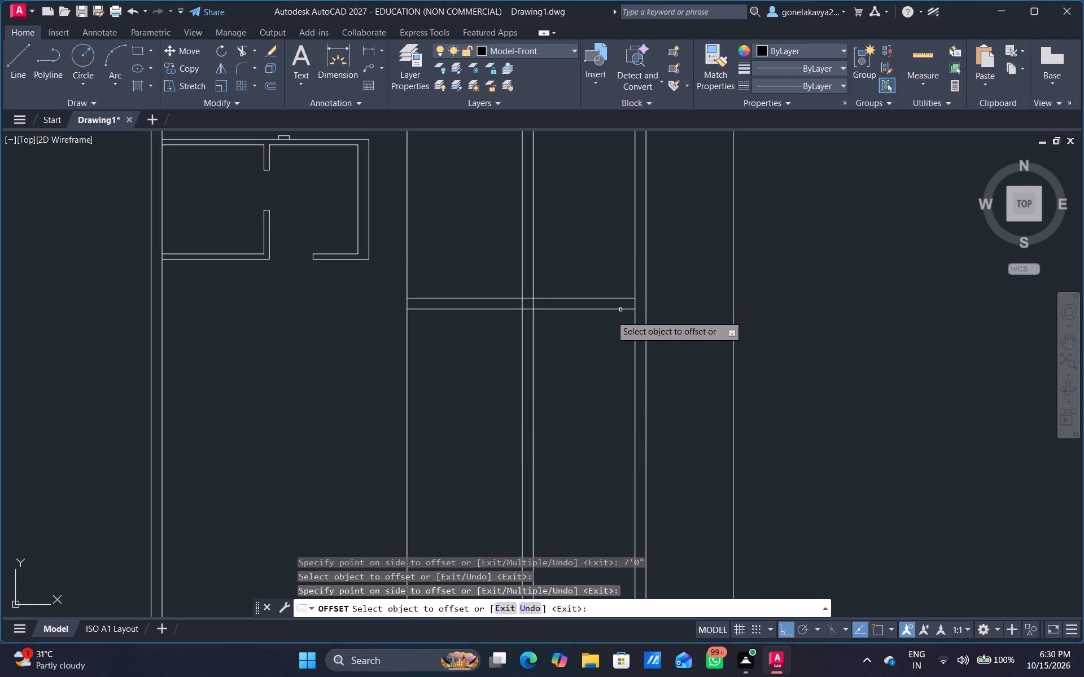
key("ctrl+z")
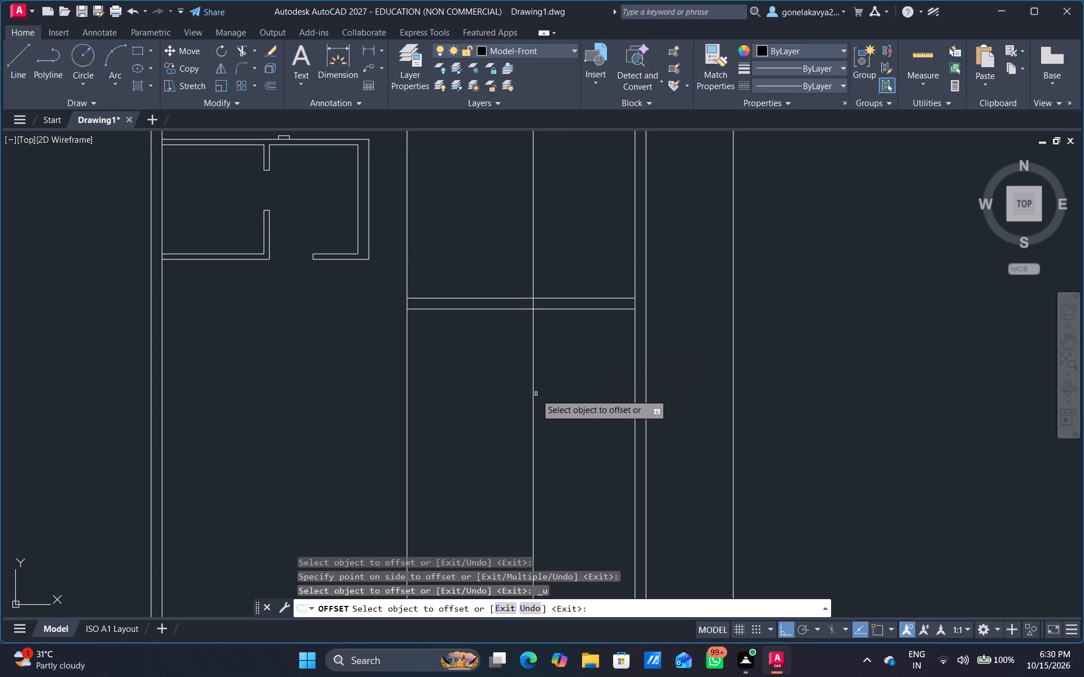
Offset the new vertical line 9" leftward to form a vertical partition wall.
left_click(530, 398)
left_click(533, 398)
left_click(488, 410)
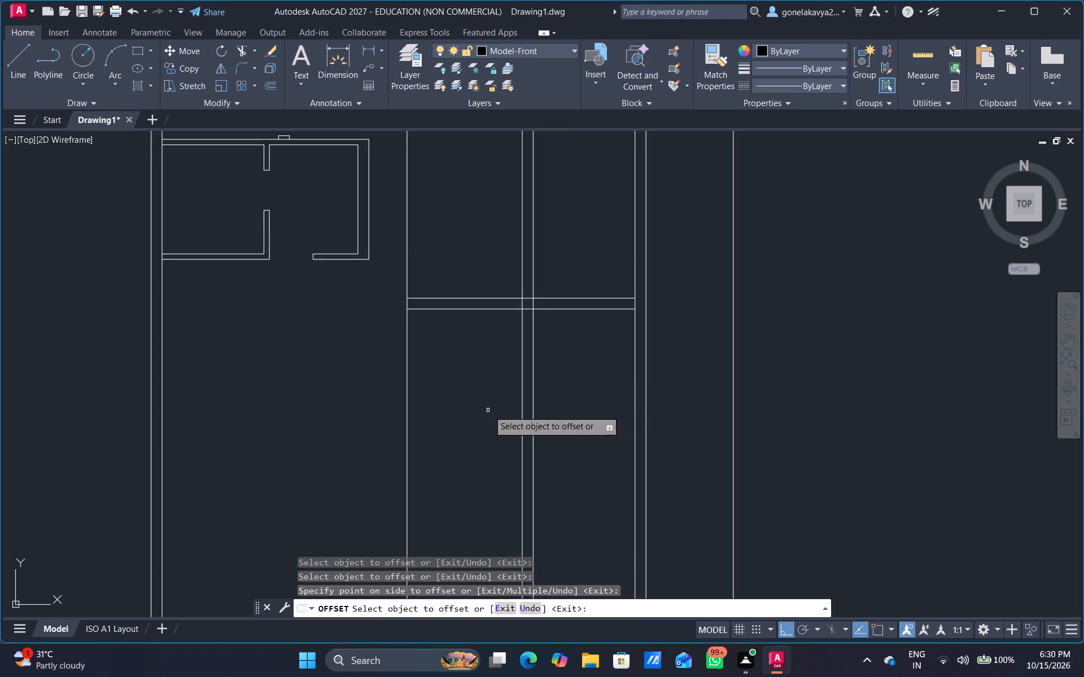
Offset the lower line of the 9" horizontal wall 7'0" downward, and offset that copy 4.5" further down to form a thinner wall.
left_click(611, 310)
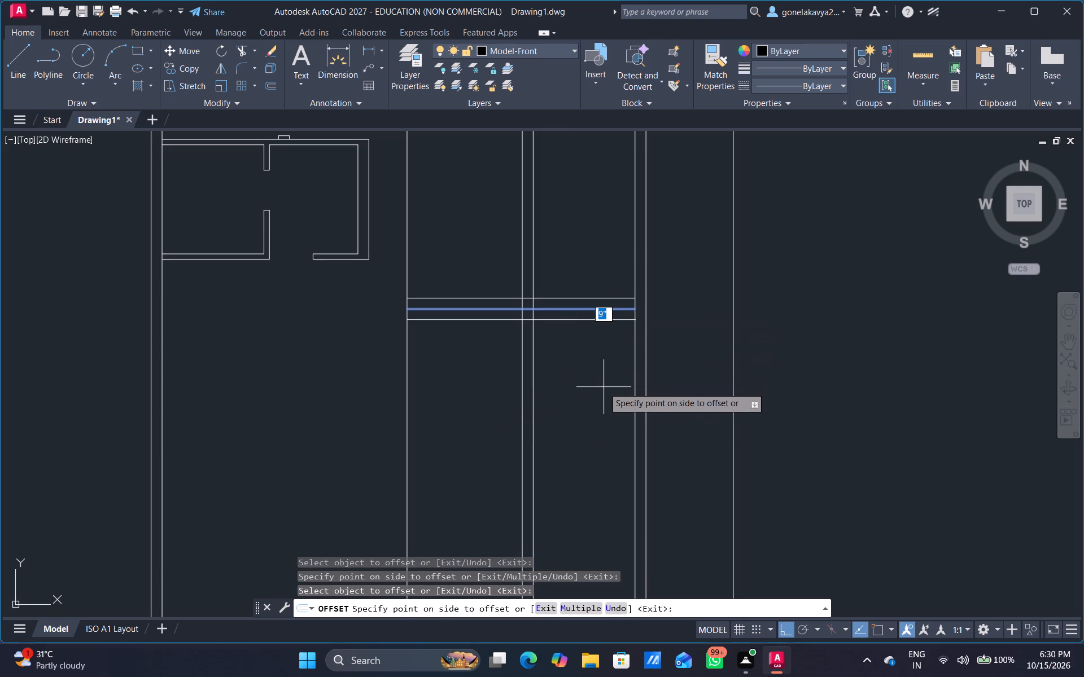
type("7'0\"")
key("Return")
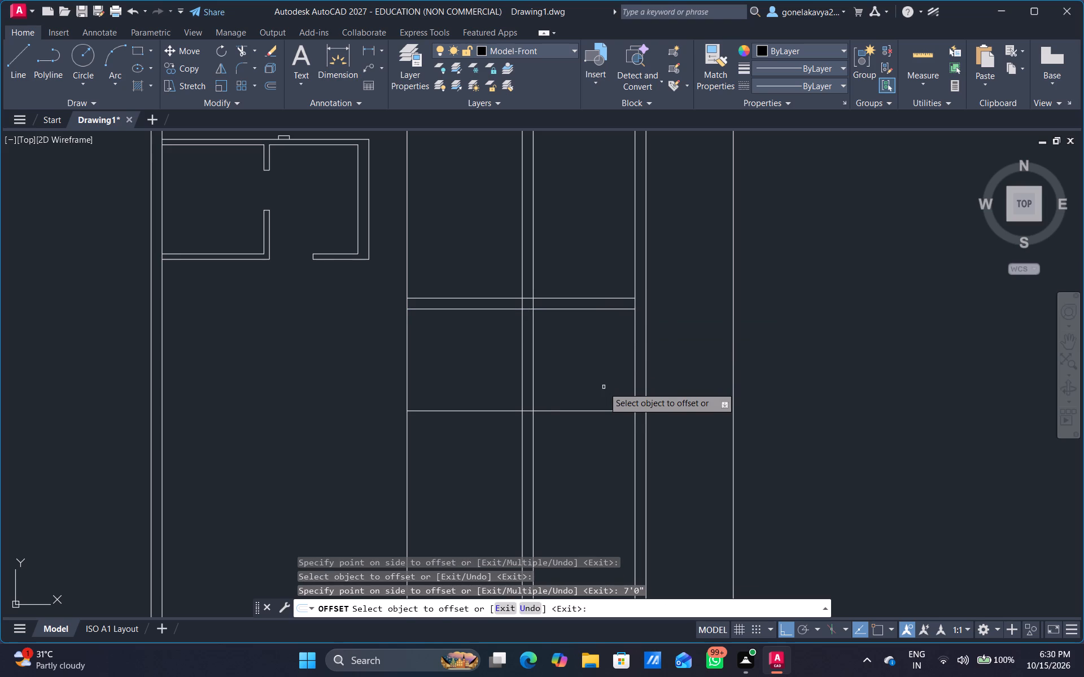
scroll(517, 383, "down", 1)
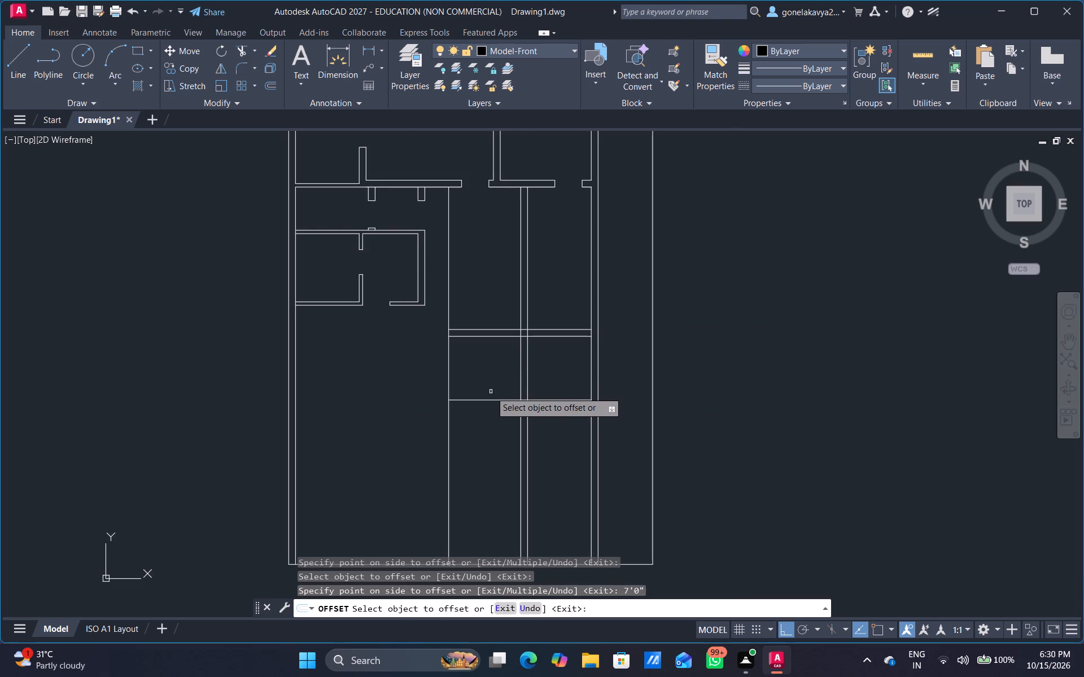
scroll(498, 362, "up", 2)
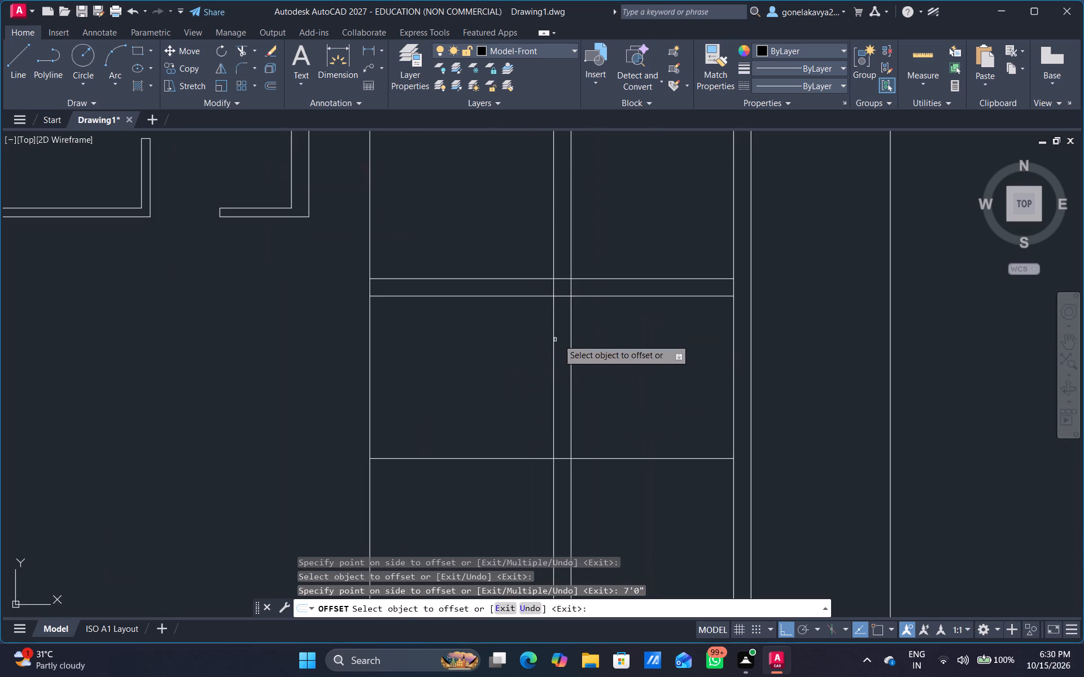
left_click(630, 460)
type("4.5\"")
key("Return")
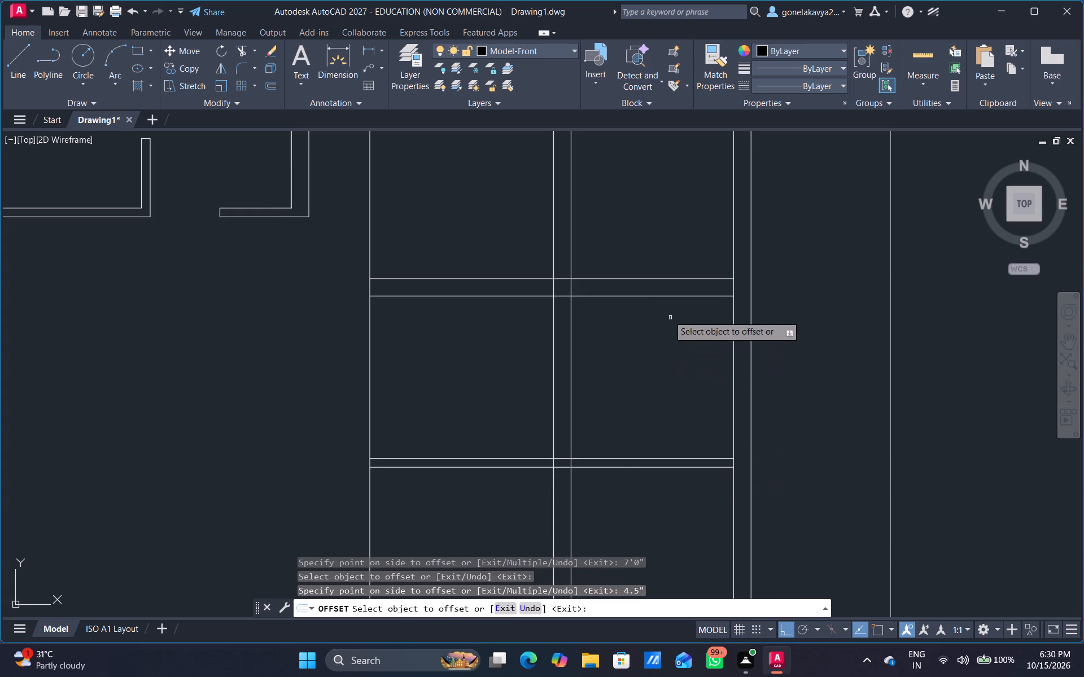
Offset the upper line of the 9" horizontal wall 4.5" downward, inside the wall thickness.
left_click(647, 279)
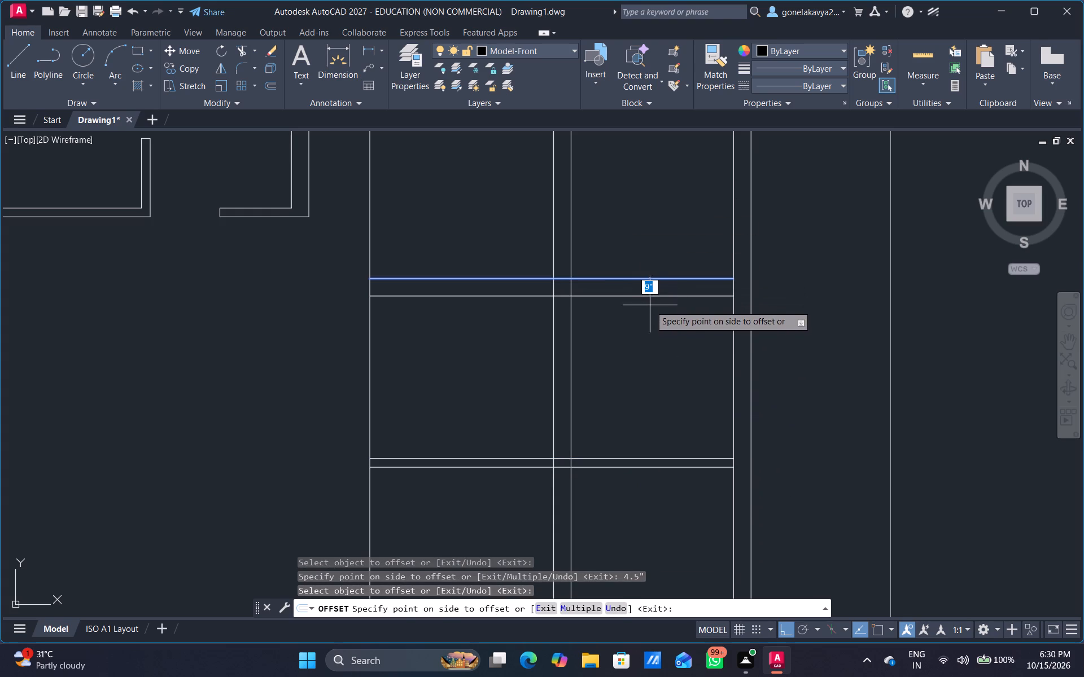
type("4.5\"")
key("Return")
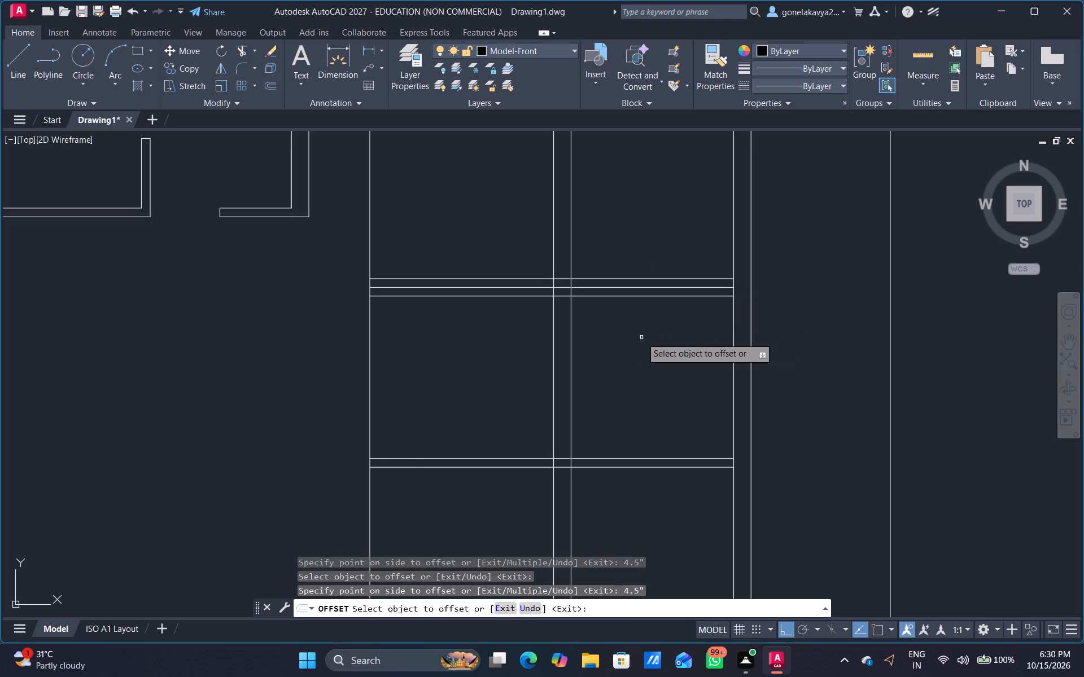
Trim the horizontal wall's junction with the vertical partition, leaving the wall 9" thick left of the partition and 4.5" thick right of it.
key("Escape")
type("TR")
key("space")
scroll(556, 287, "up", 1)
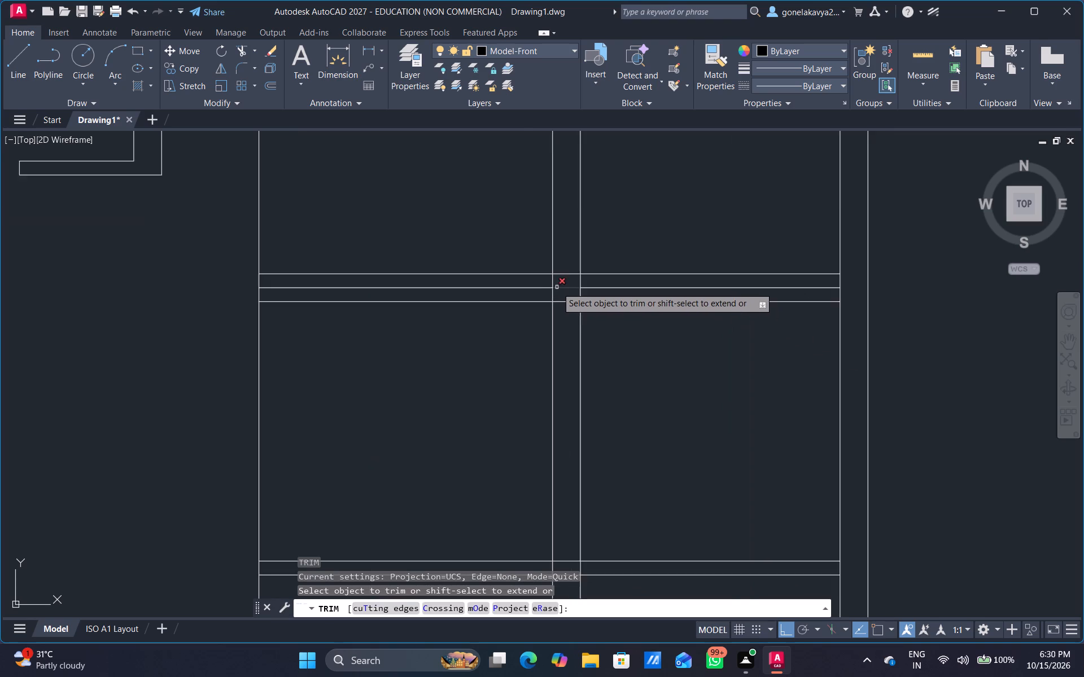
scroll(557, 287, "up", 1)
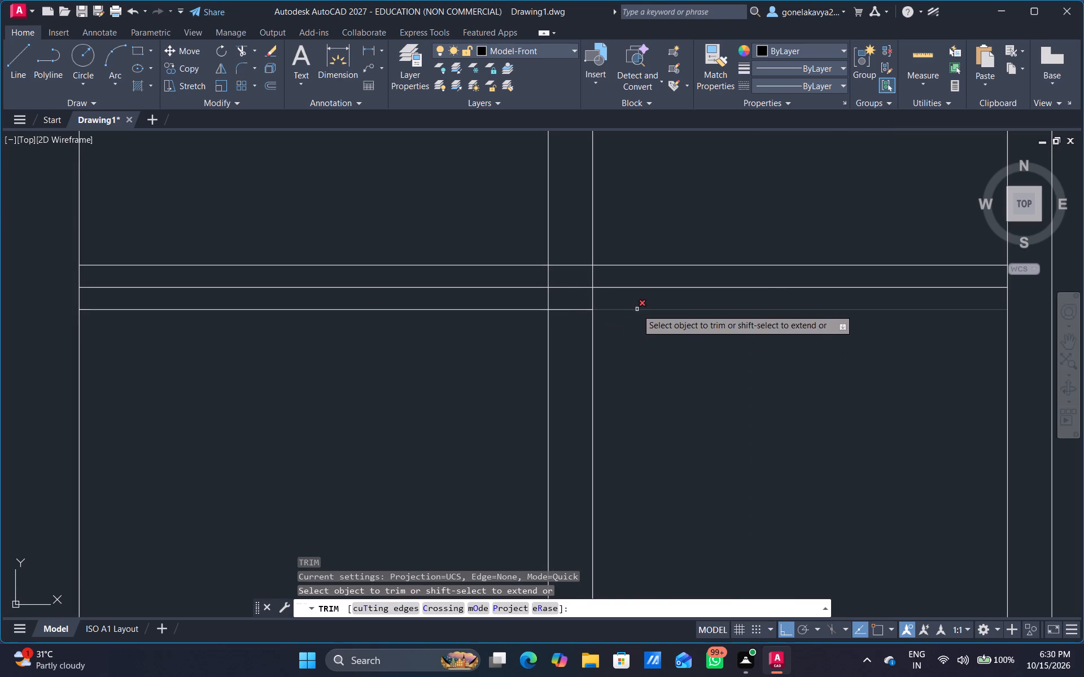
left_click(637, 309)
left_click(575, 310)
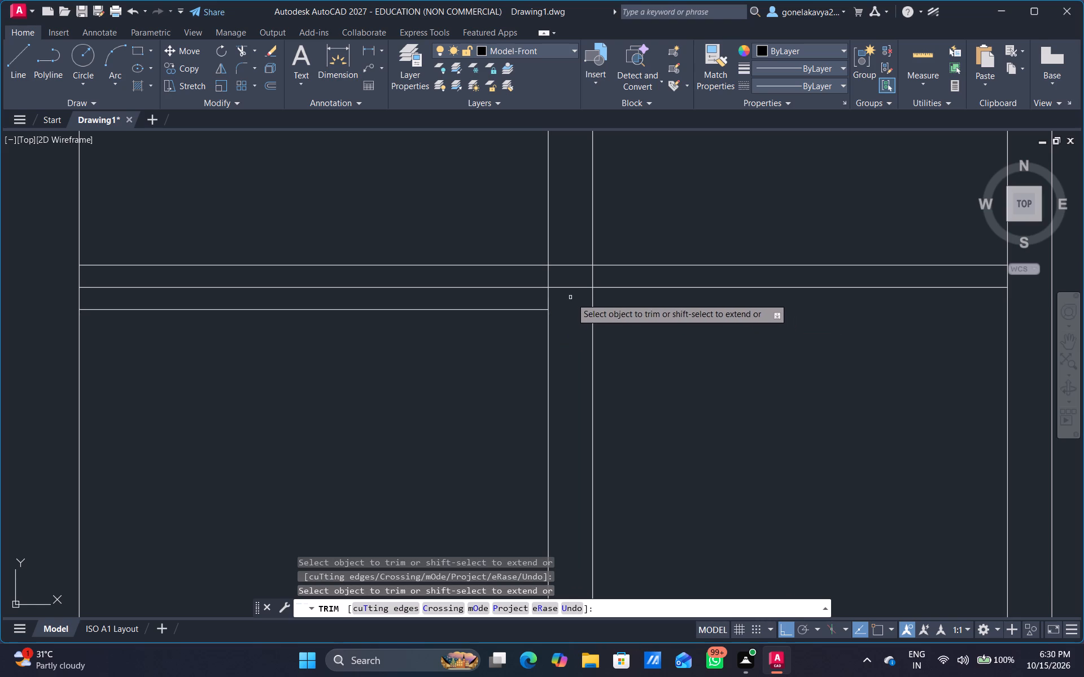
left_click_drag(578, 284, 580, 293)
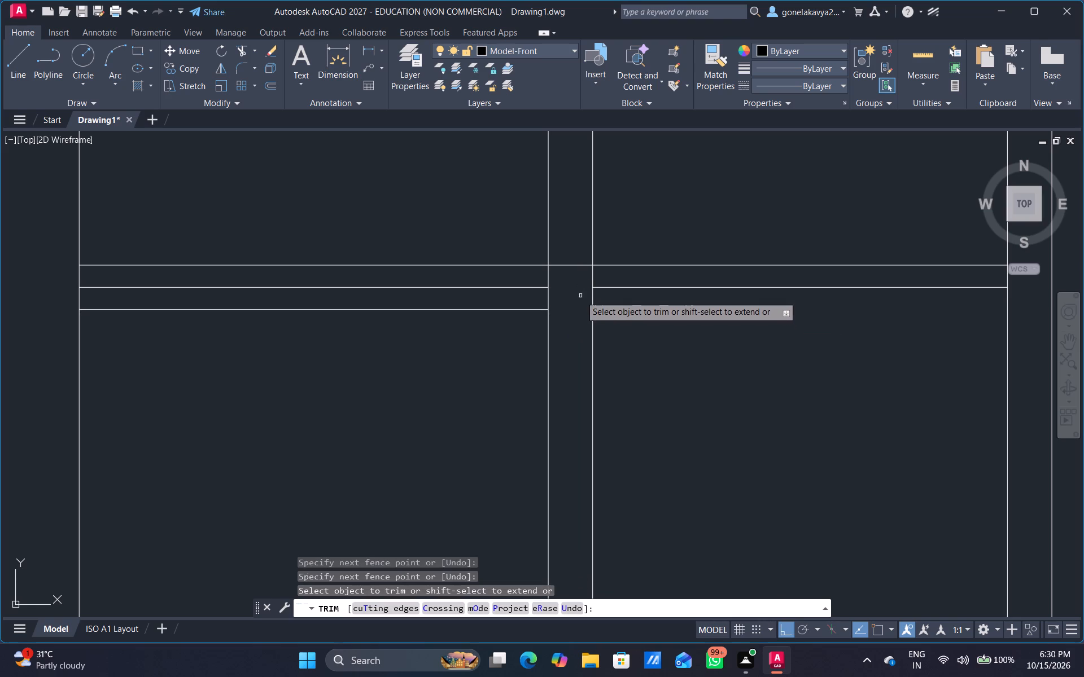
left_click_drag(608, 275, 587, 280)
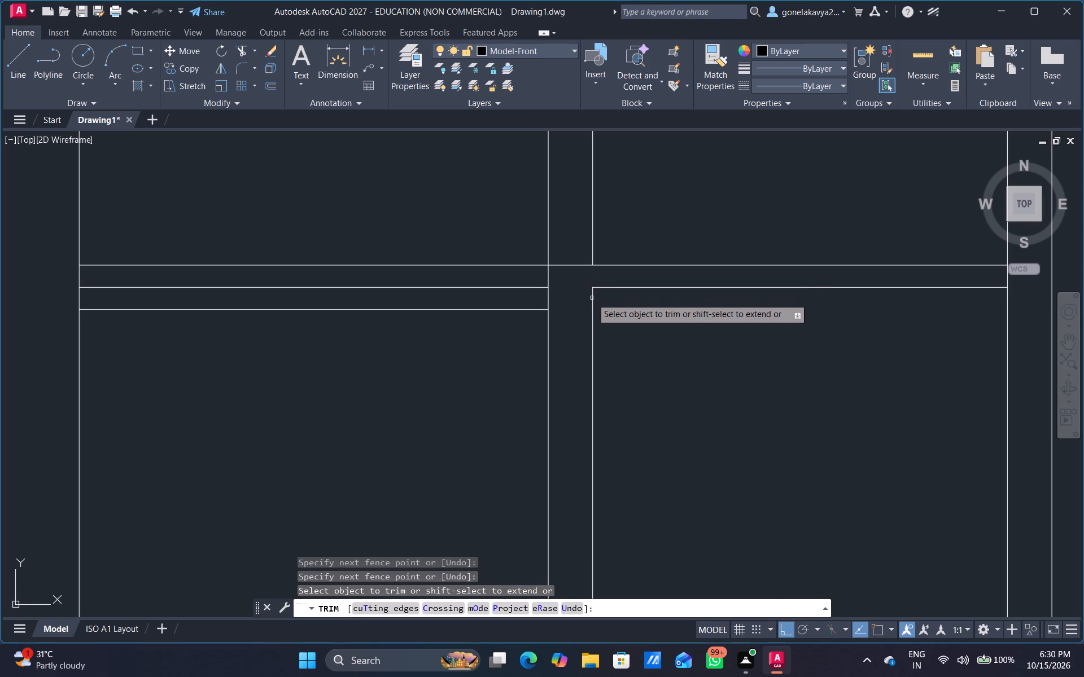
left_click_drag(535, 291, 535, 287)
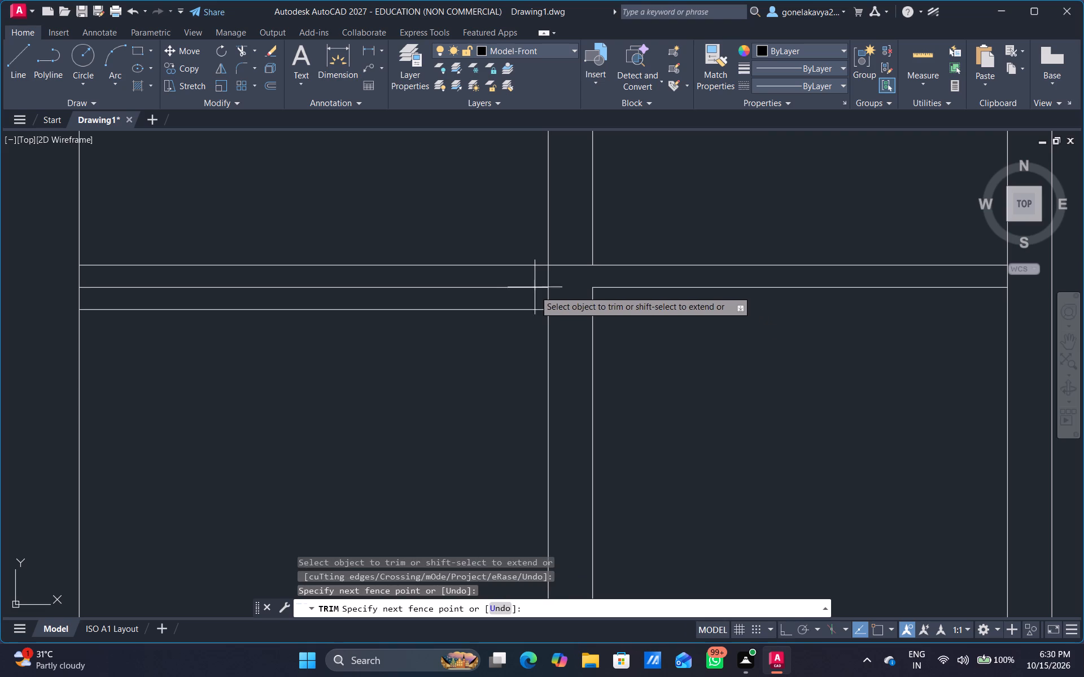
left_click_drag(535, 287, 535, 281)
left_click_drag(540, 297, 554, 289)
left_click(543, 288)
left_click(550, 287)
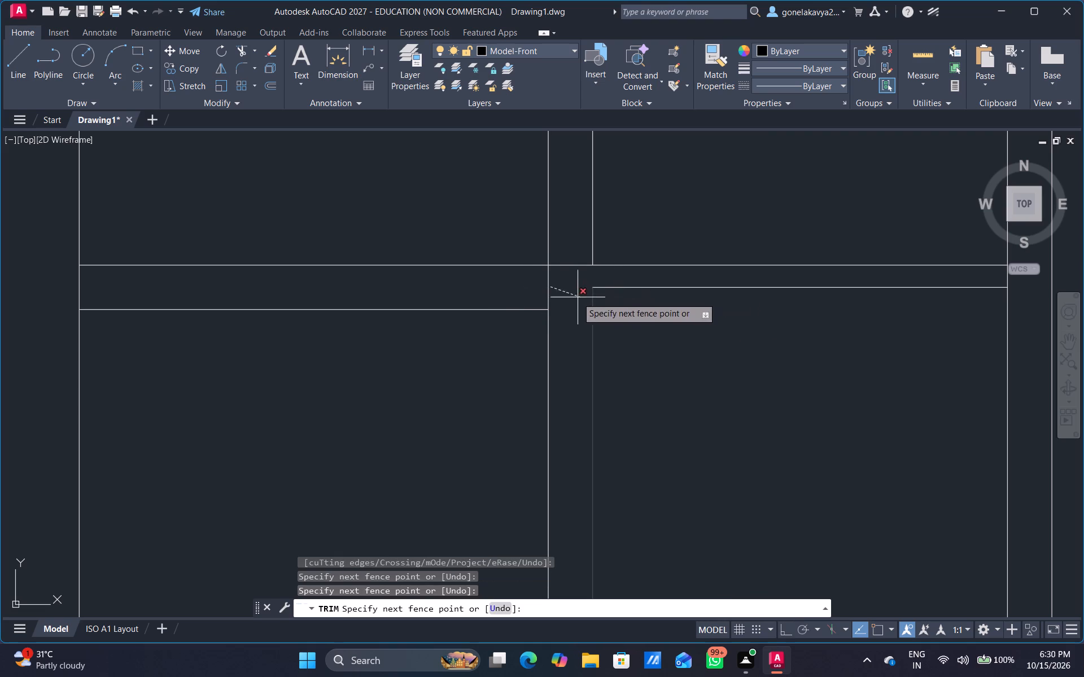
left_click(540, 285)
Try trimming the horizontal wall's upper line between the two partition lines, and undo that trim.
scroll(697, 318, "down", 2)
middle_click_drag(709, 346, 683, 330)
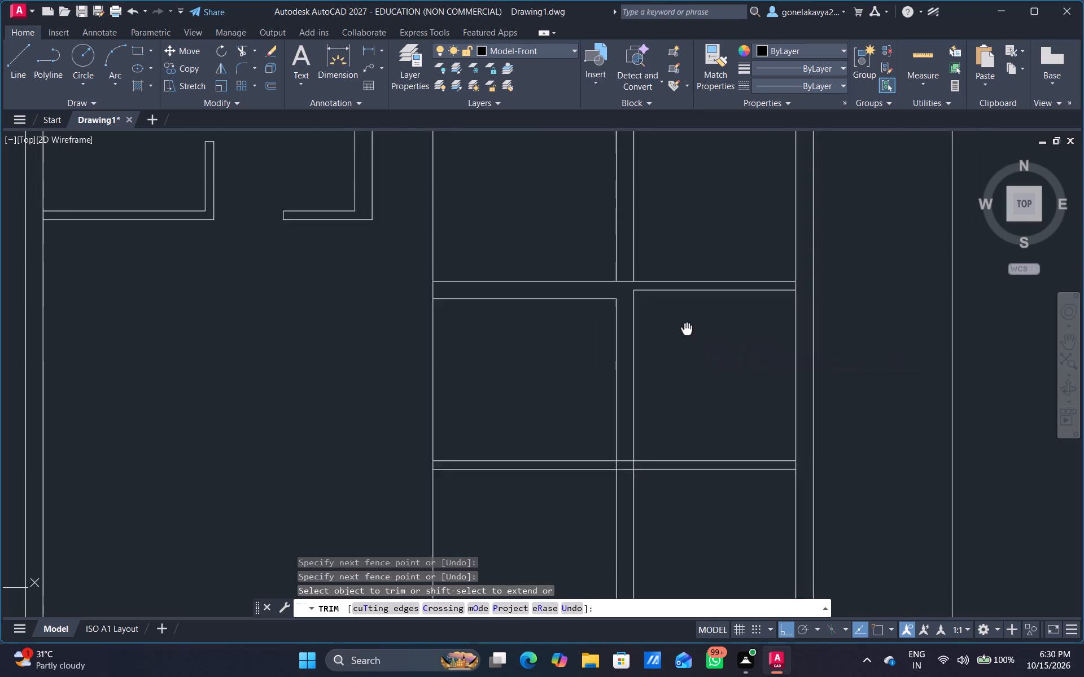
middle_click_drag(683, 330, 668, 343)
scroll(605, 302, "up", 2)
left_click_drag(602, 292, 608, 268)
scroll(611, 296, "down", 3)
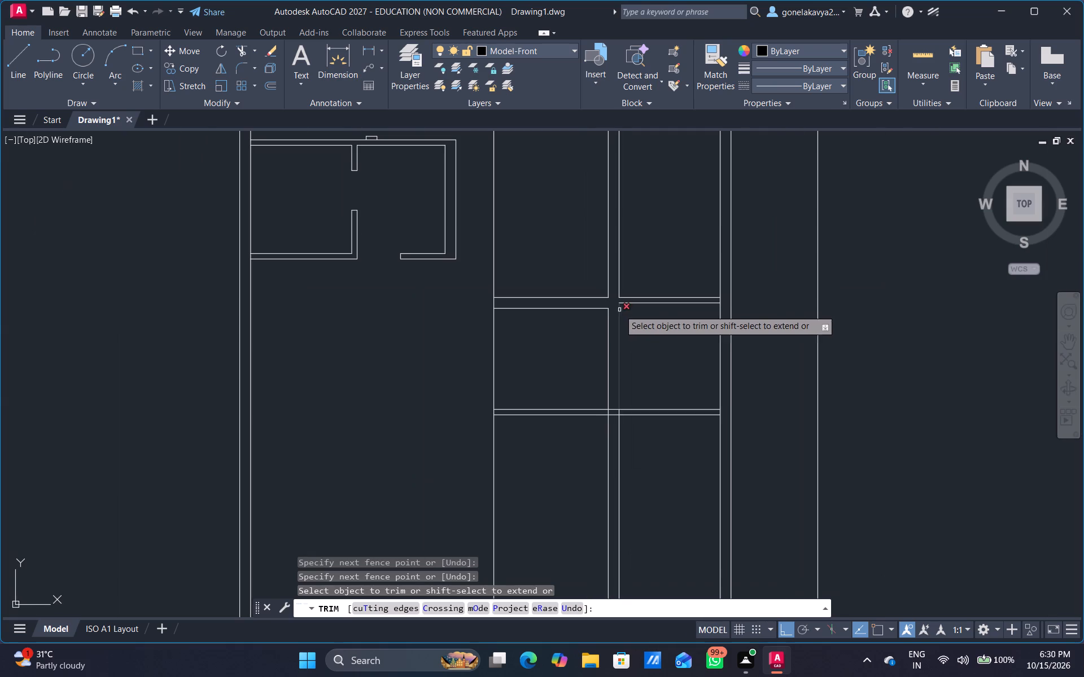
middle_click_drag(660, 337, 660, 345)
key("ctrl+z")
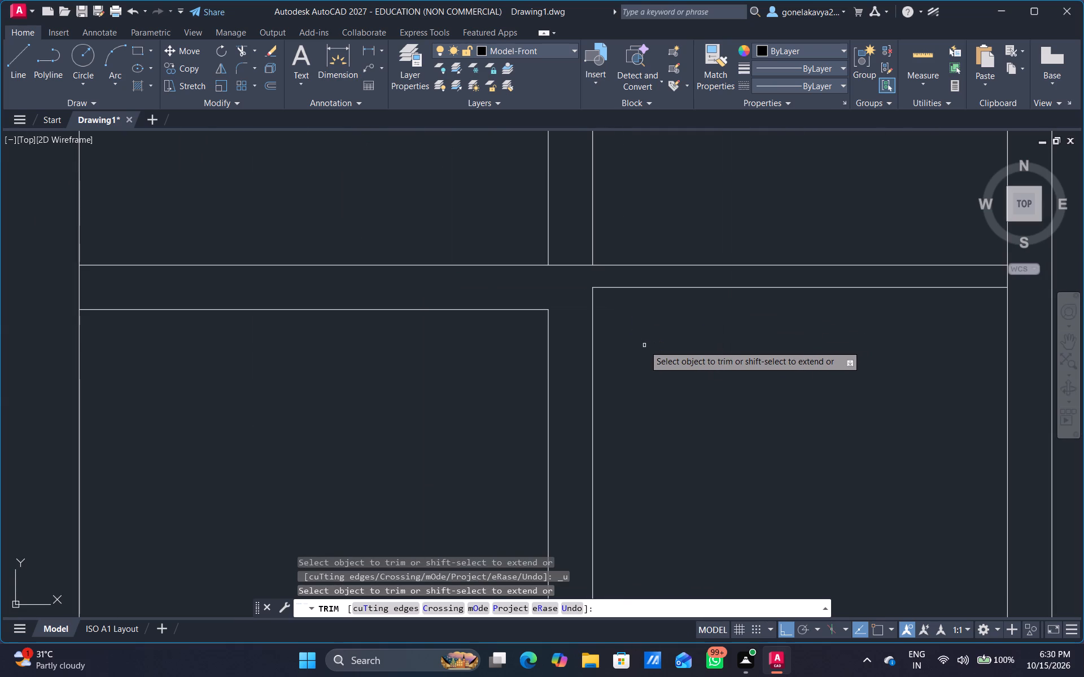
Trim away both vertical partition lines above the horizontal wall.
left_click_drag(519, 230, 644, 208)
Trim the lower 4.5" wall's lines left of the vertical partition and clean up the junction between the two walls.
scroll(709, 287, "down", 1)
middle_click_drag(668, 379, 668, 371)
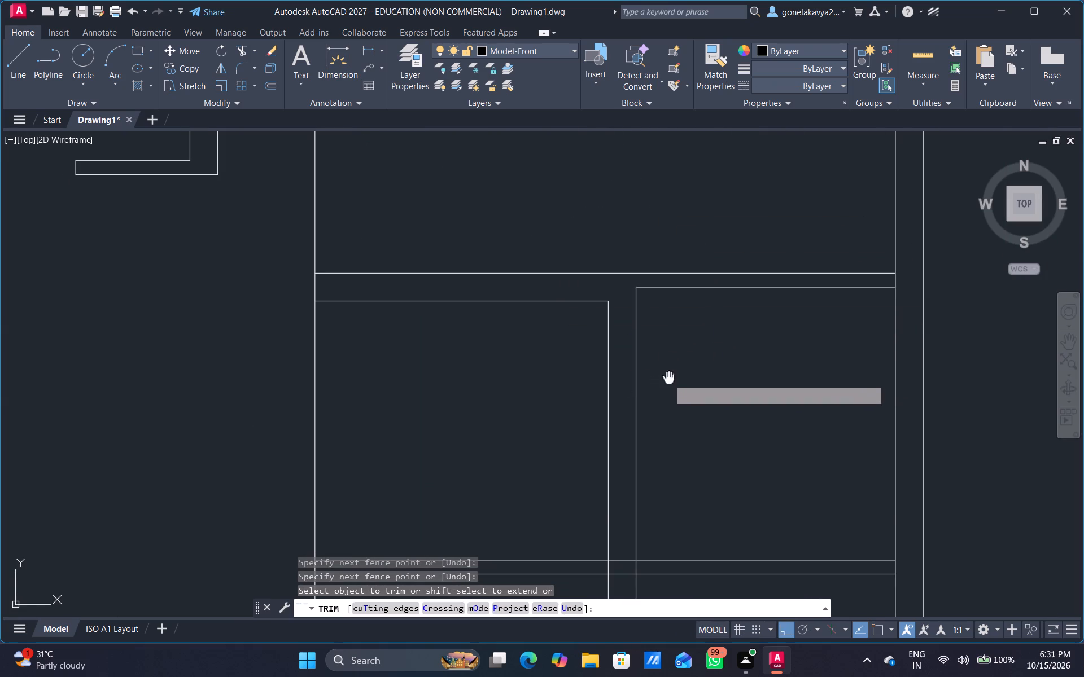
middle_click_drag(668, 371, 656, 252)
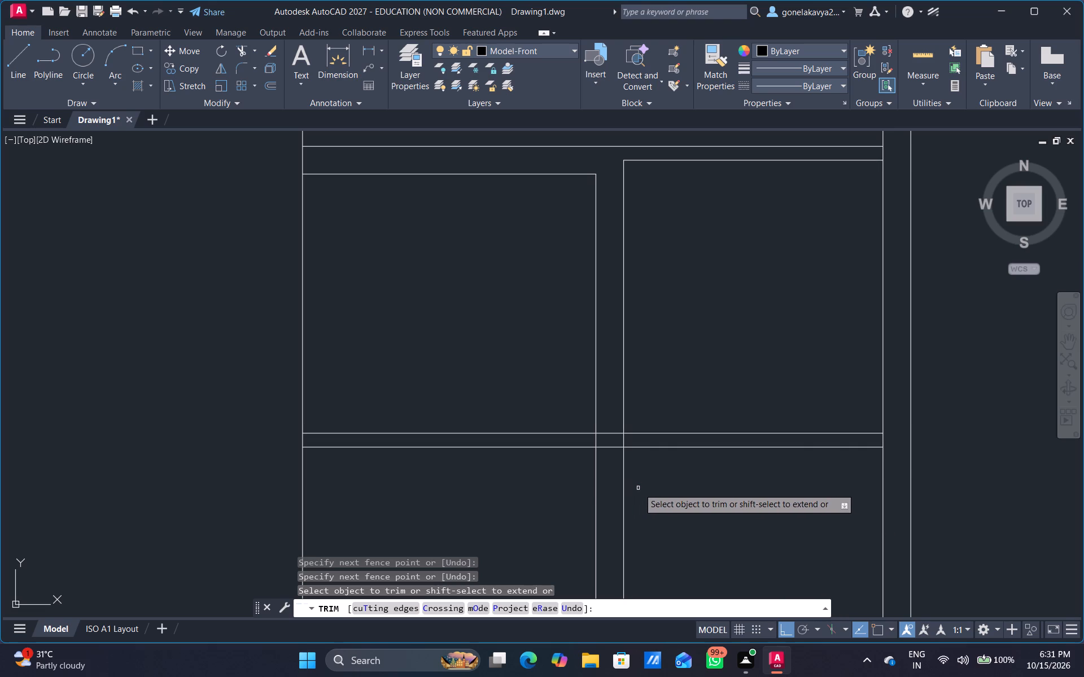
middle_click_drag(655, 493, 648, 463)
scroll(586, 452, "up", 2)
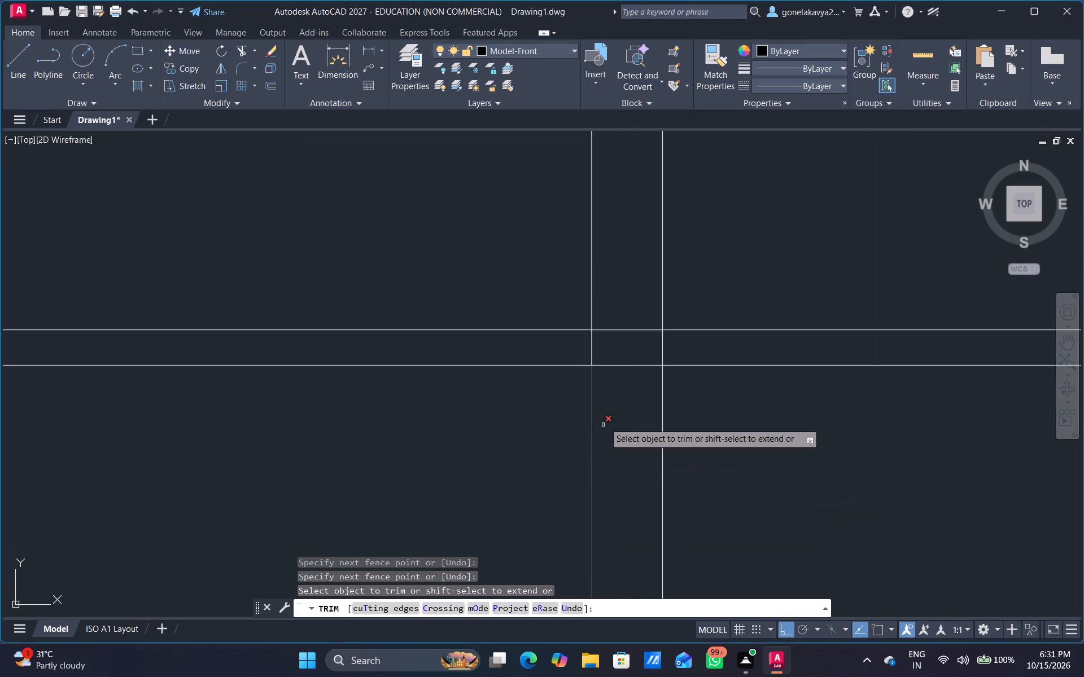
left_click_drag(622, 401, 674, 347)
left_click_drag(527, 410, 532, 297)
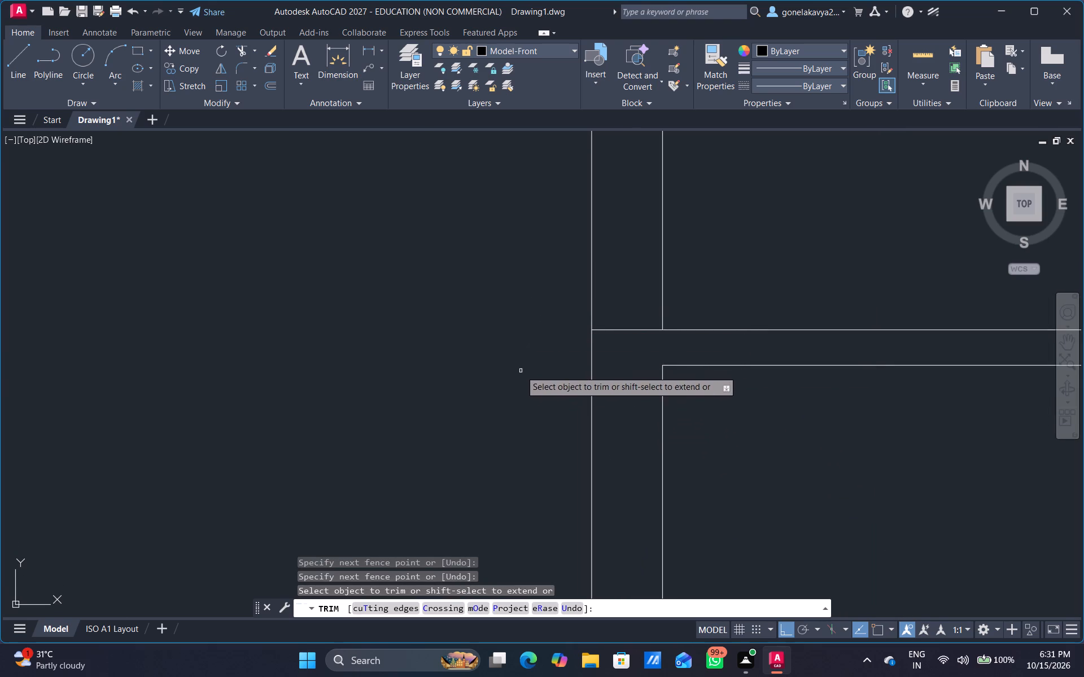
middle_click_drag(766, 491, 678, 379)
scroll(677, 379, "down", 1)
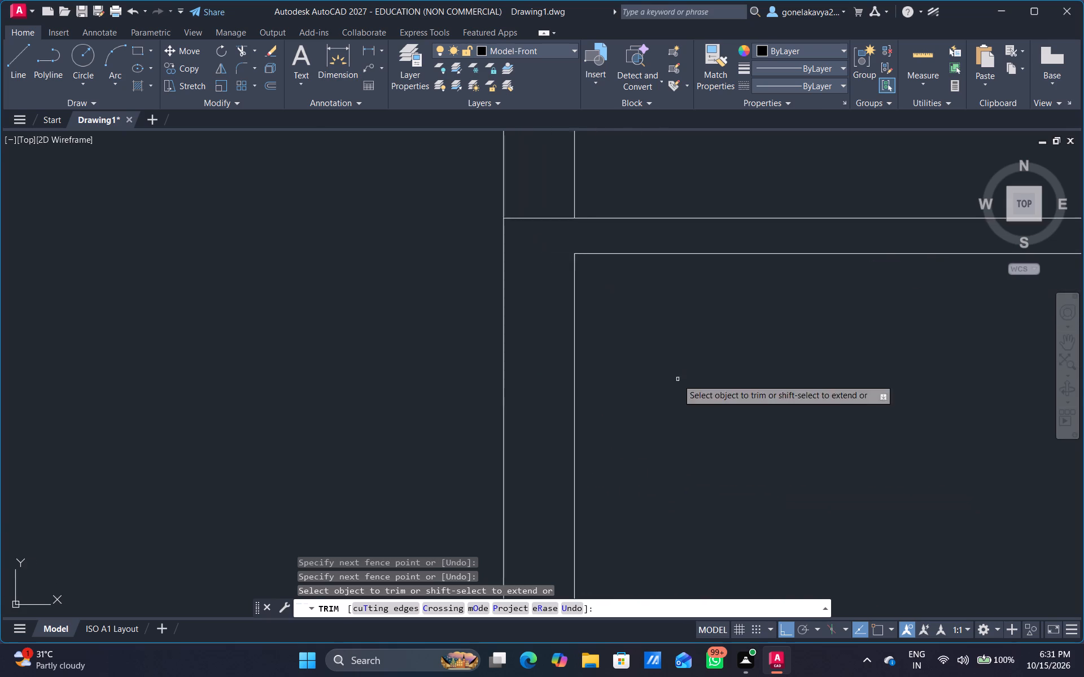
scroll(677, 379, "down", 1)
scroll(700, 476, "down", 2)
middle_click_drag(744, 487, 670, 331)
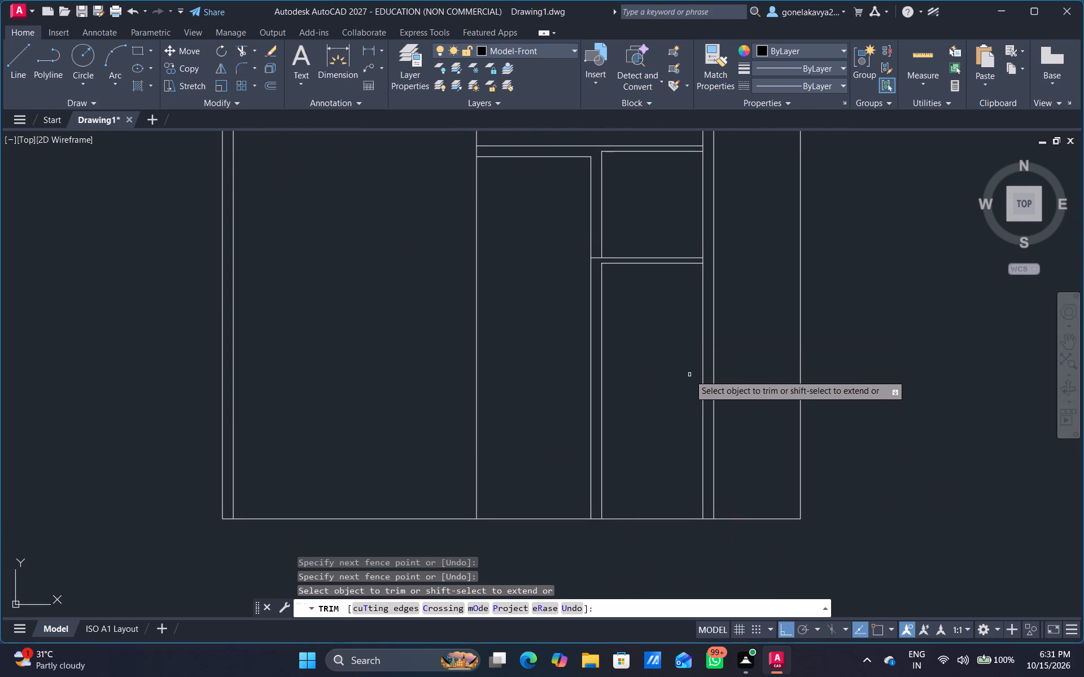
key("Escape")
Offset the lower line of the 4.5" wall 7'0" downward, and offset that copy 9" further down to form another wall.
key("o")
key("Return")
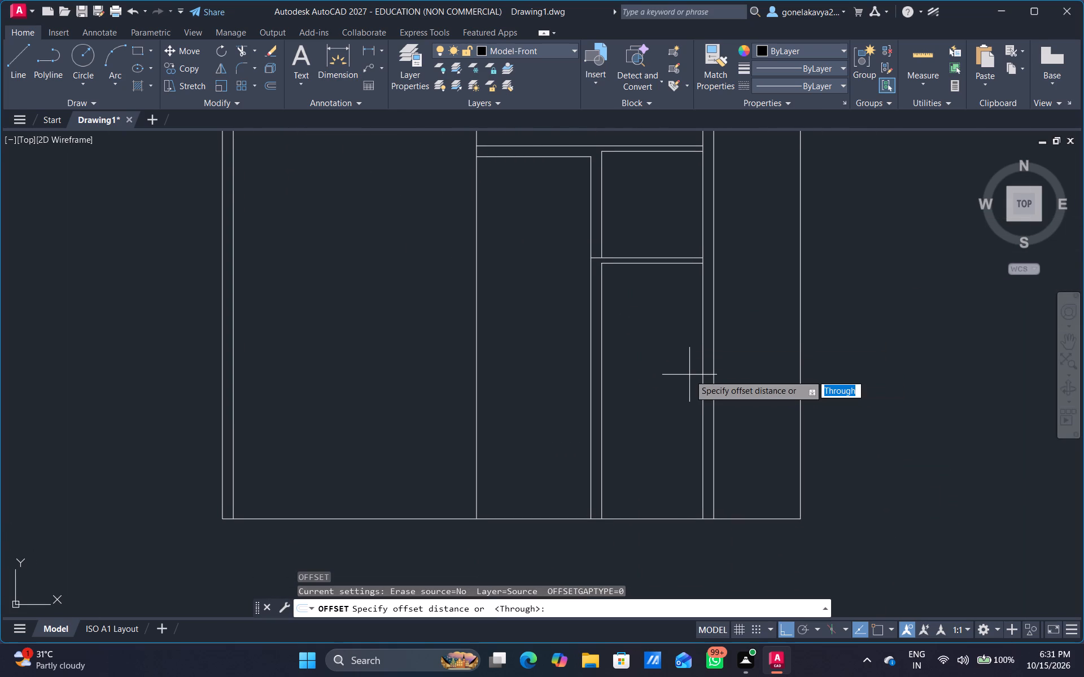
type("7'0\"")
key("Return")
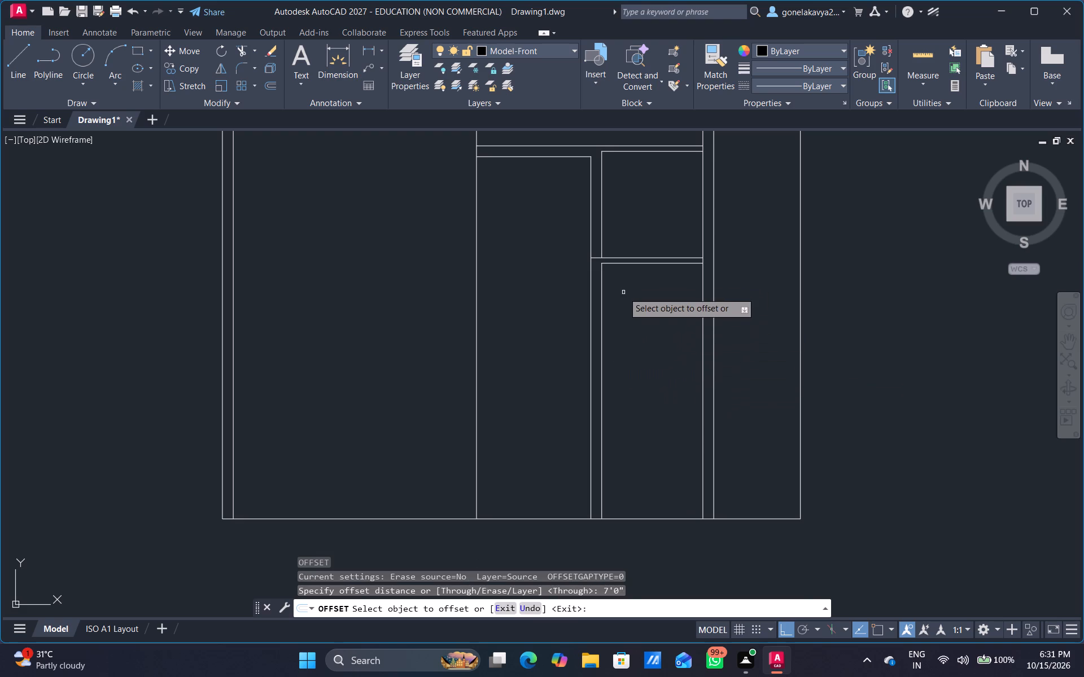
left_click(639, 265)
left_click(663, 337)
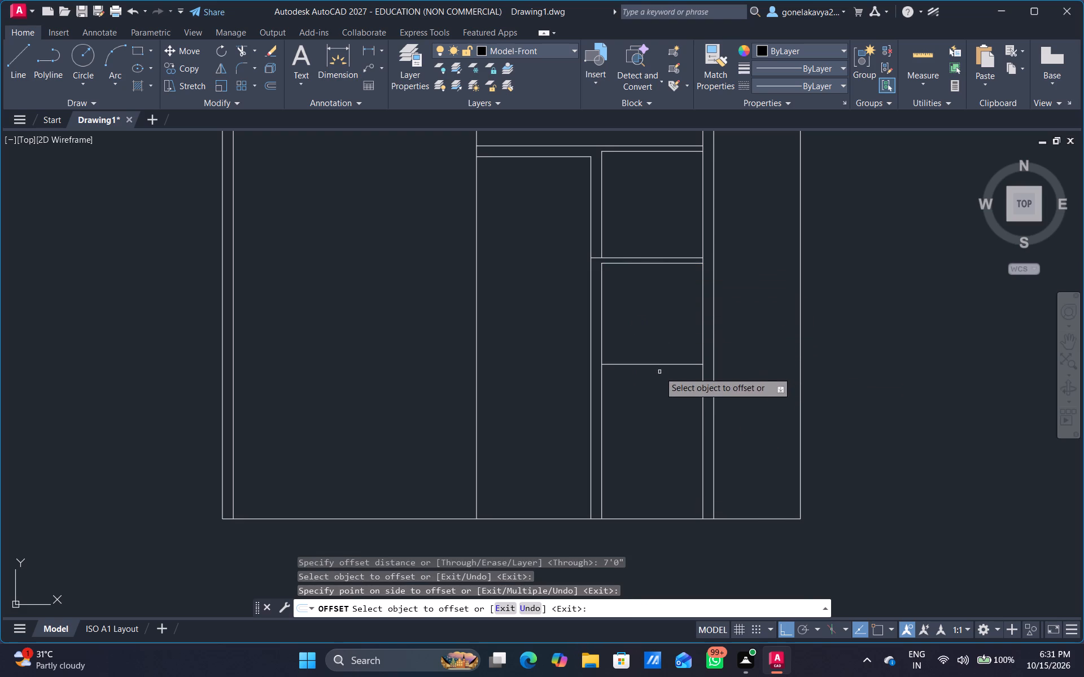
left_click(649, 366)
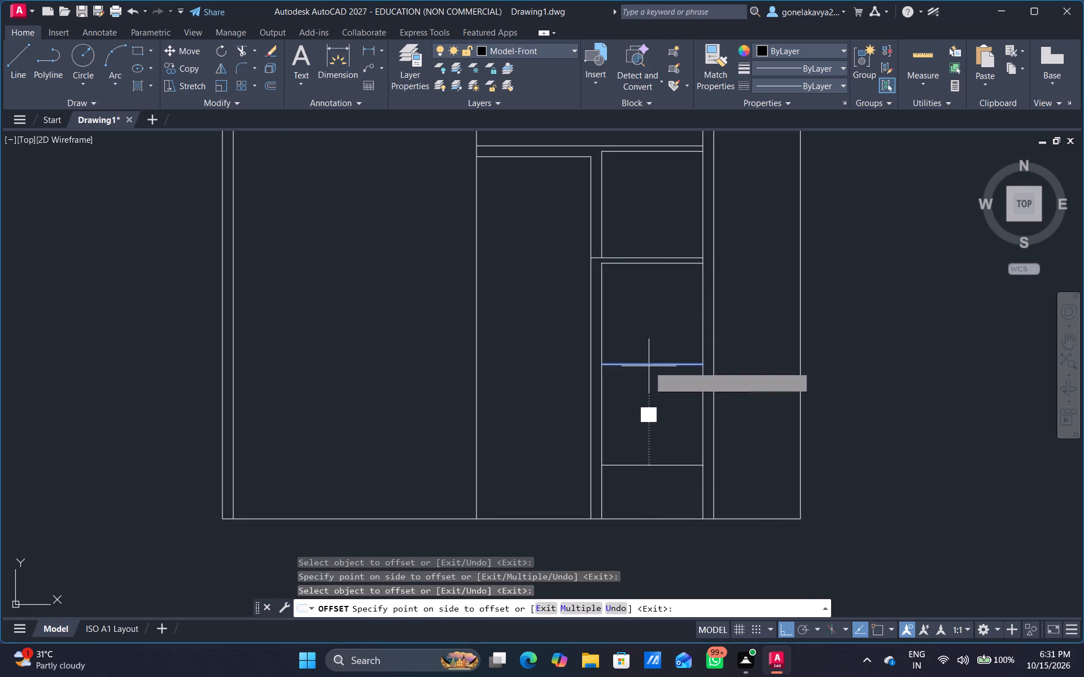
type("9\"")
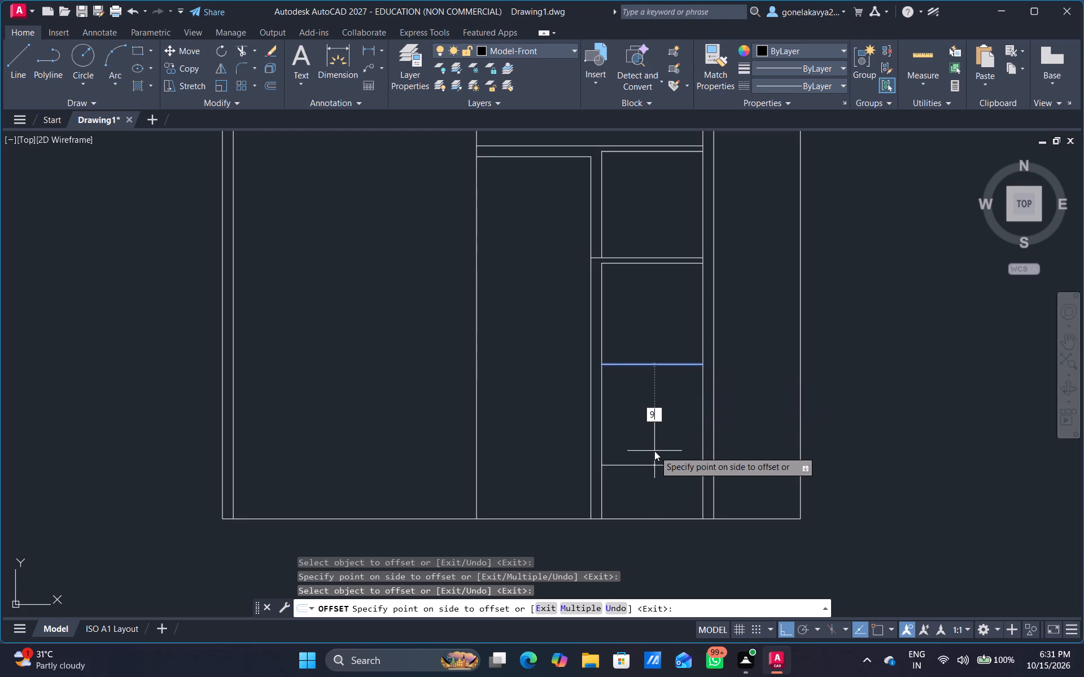
key("Return")
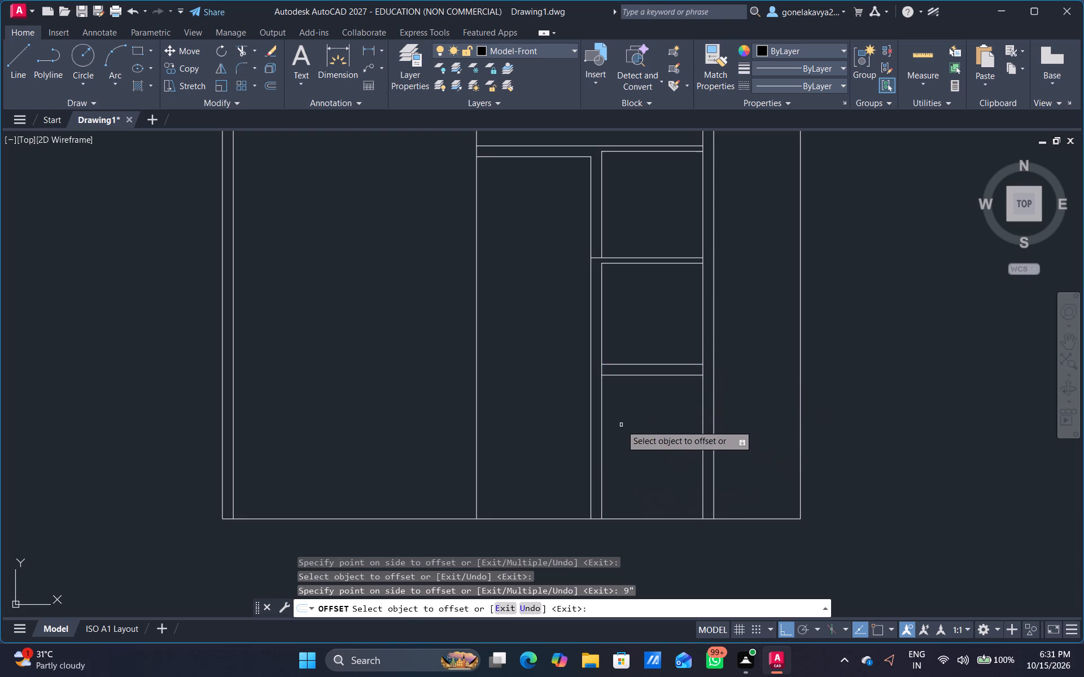
key("Escape")
Extend both lines of the new 9" horizontal wall leftward to the partition's far vertical line.
type("EX")
key("space")
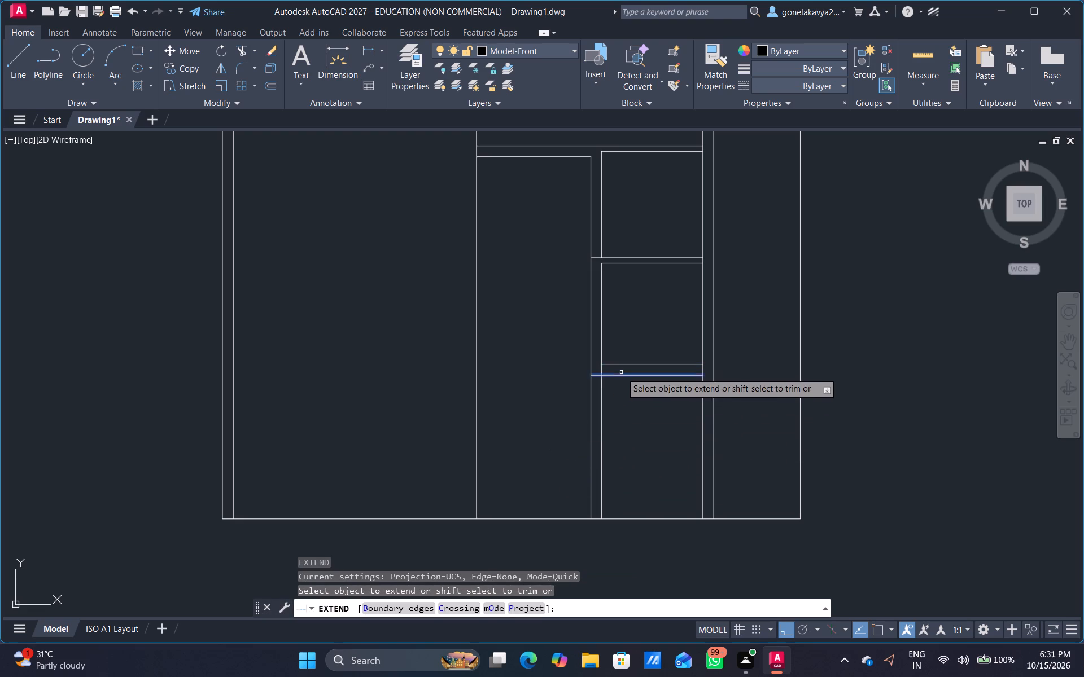
left_click(621, 375)
left_click(624, 363)
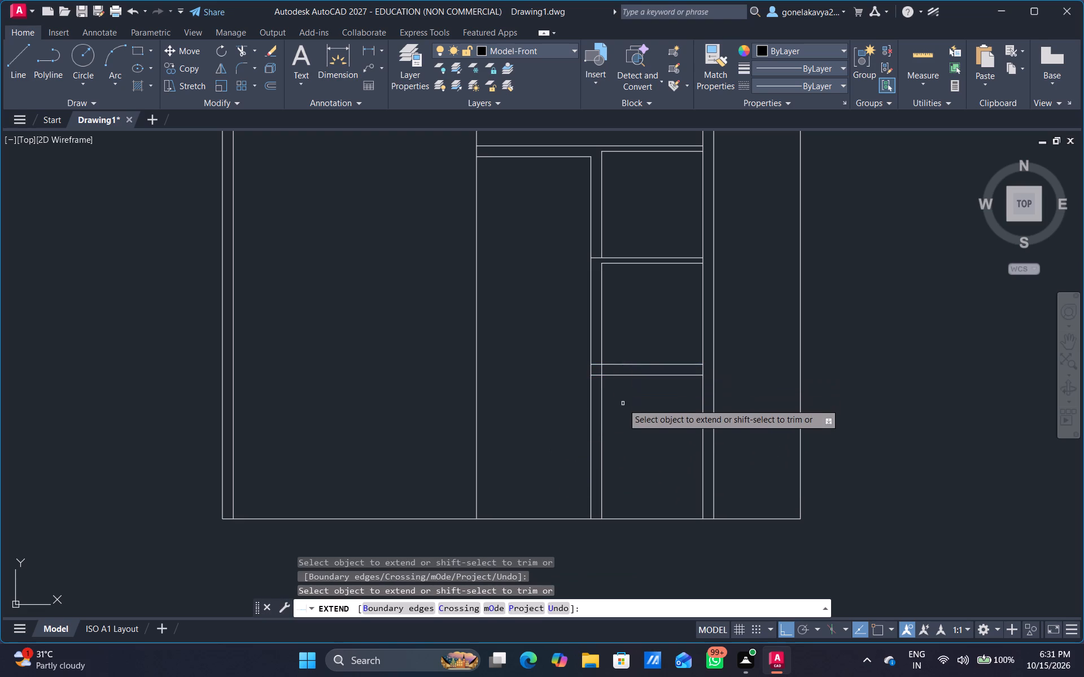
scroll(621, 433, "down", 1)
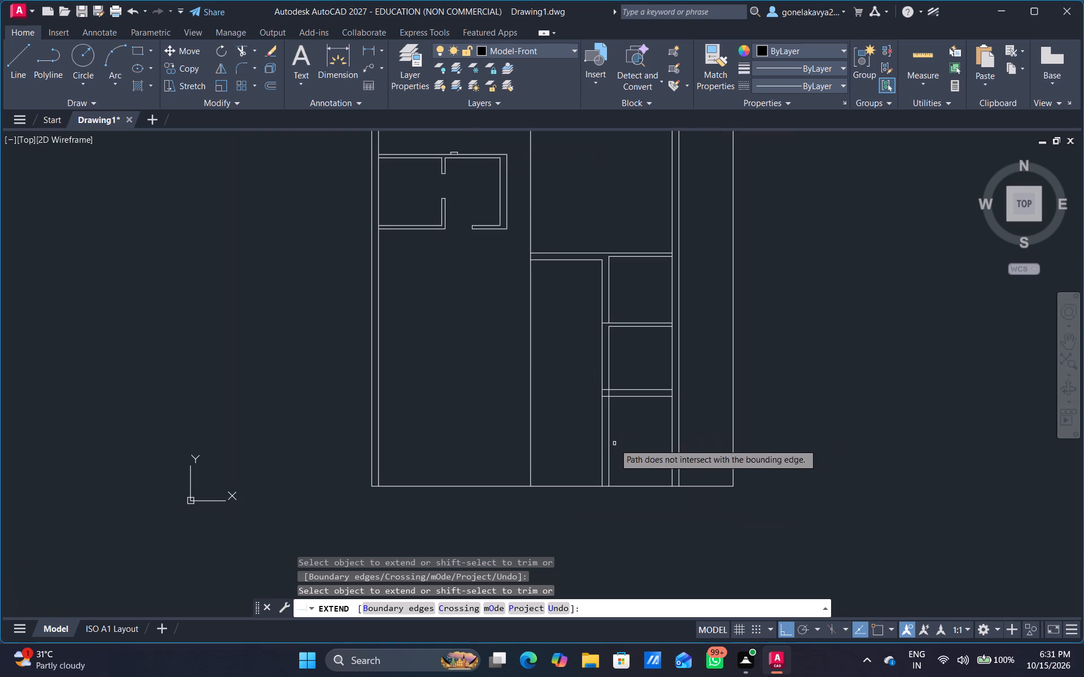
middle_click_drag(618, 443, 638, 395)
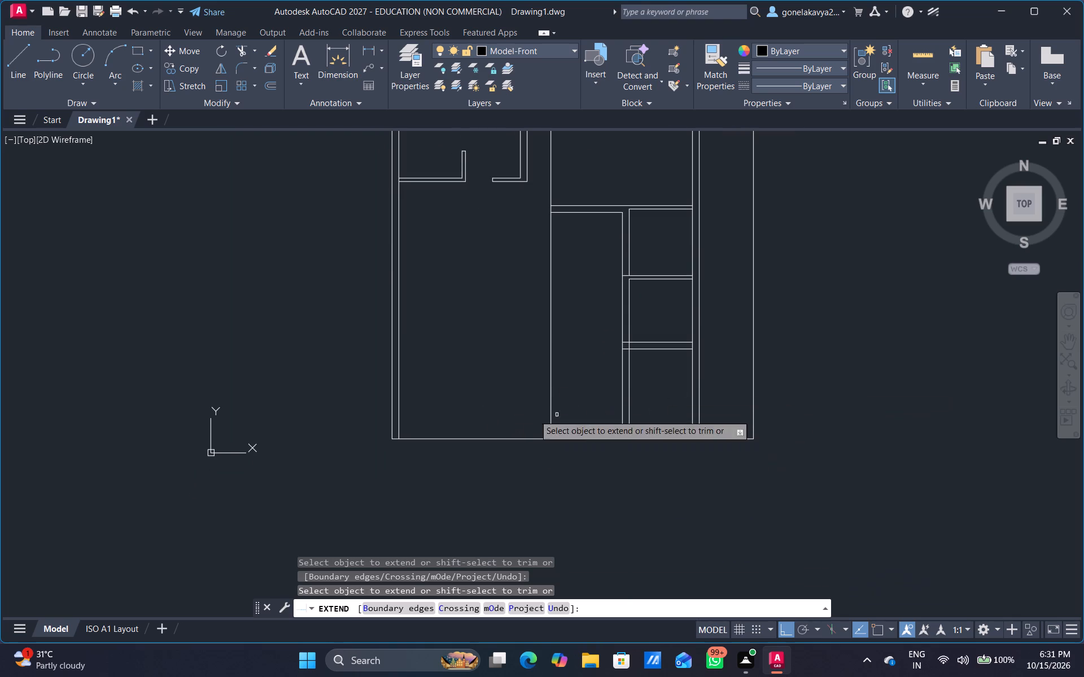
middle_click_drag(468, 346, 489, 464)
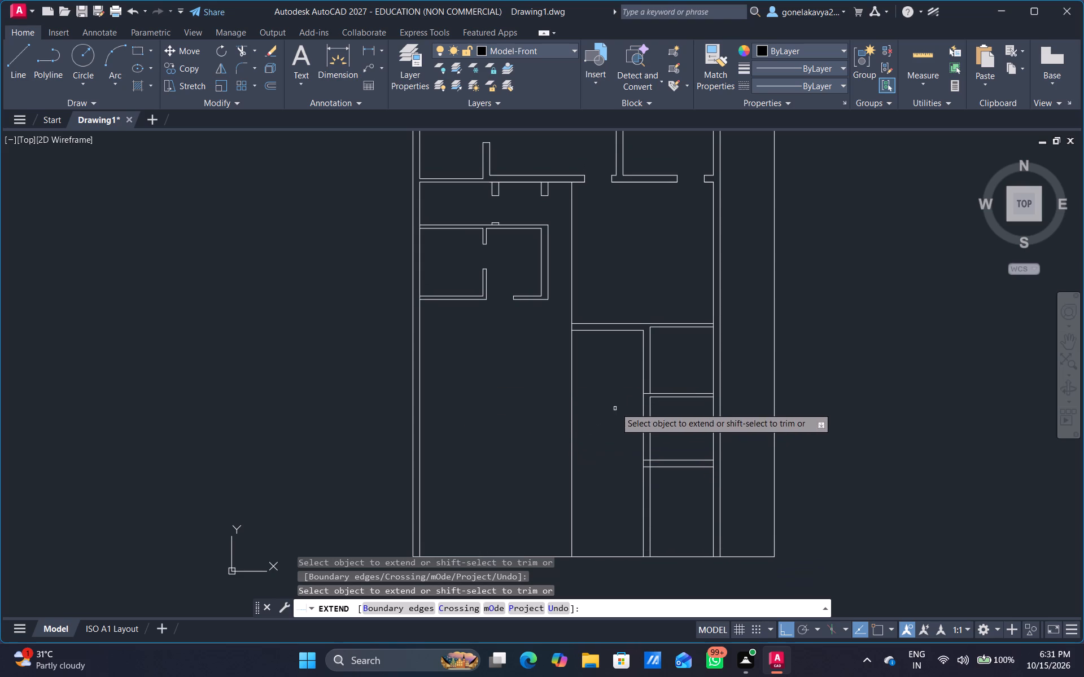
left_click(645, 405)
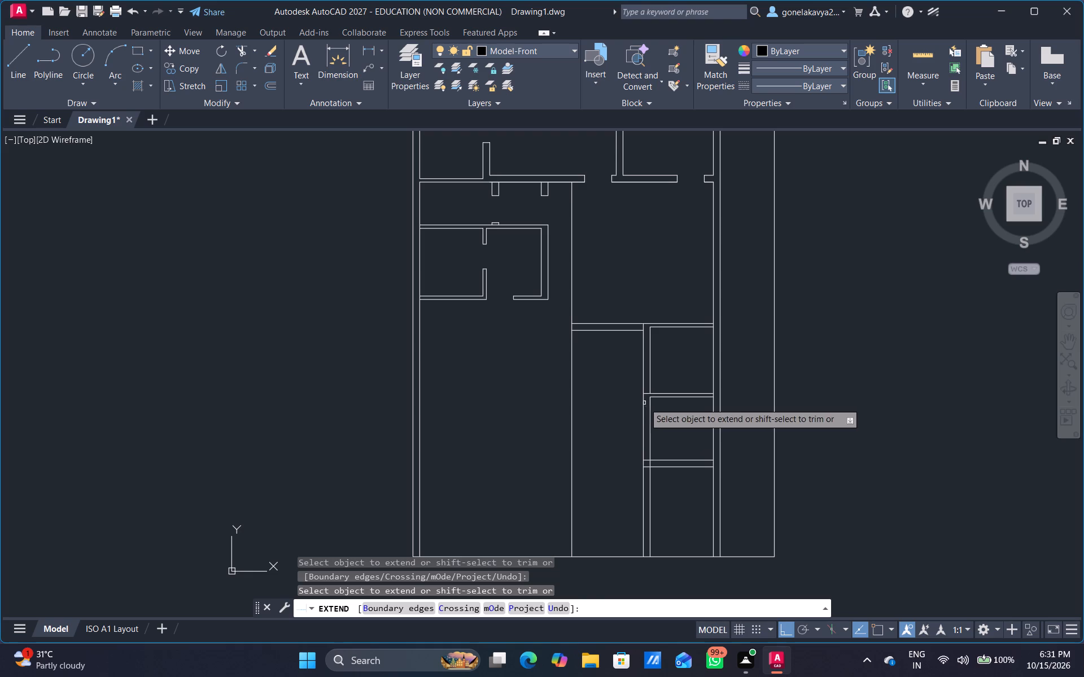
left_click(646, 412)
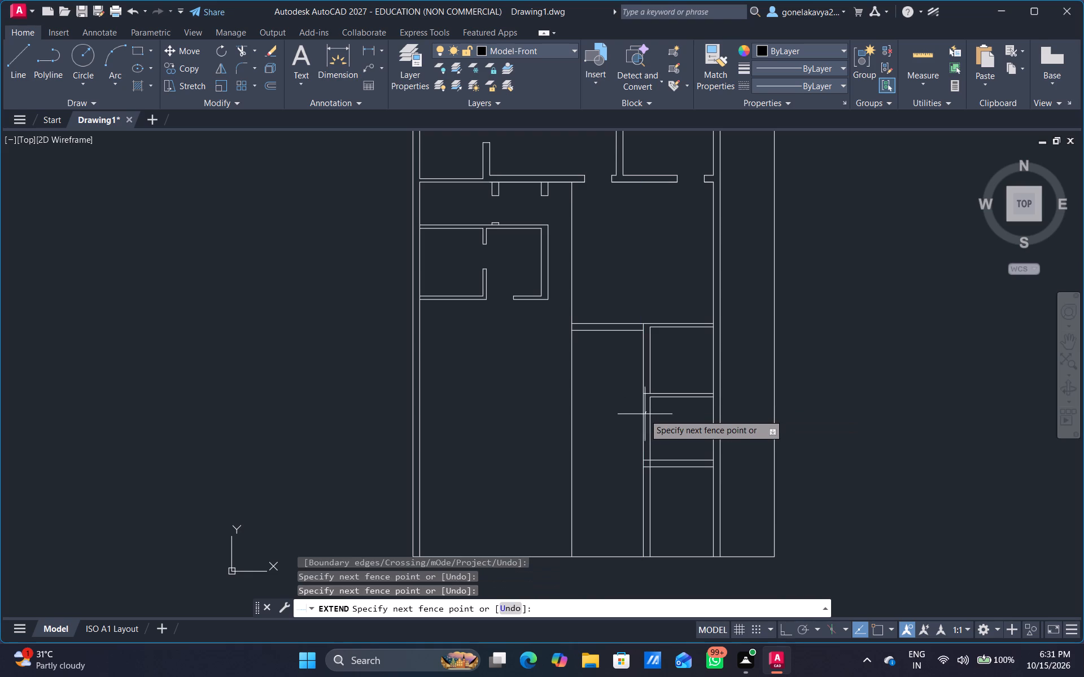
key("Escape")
Offset the left line of the vertical partition 11'0" leftward.
key("o")
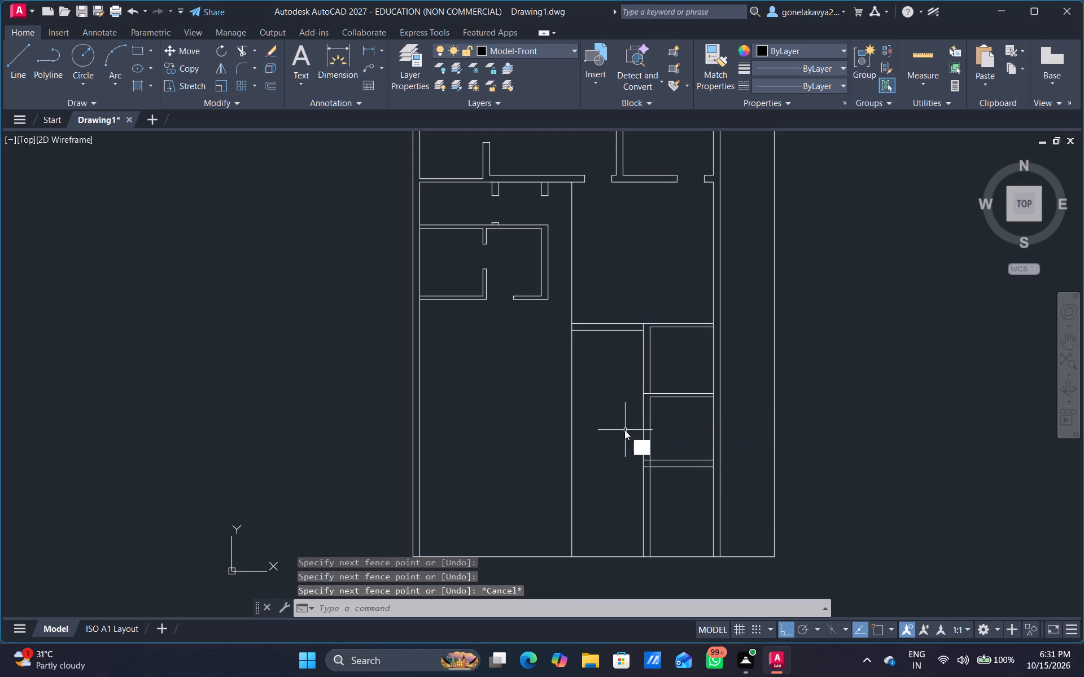
key("Return")
left_click(643, 422)
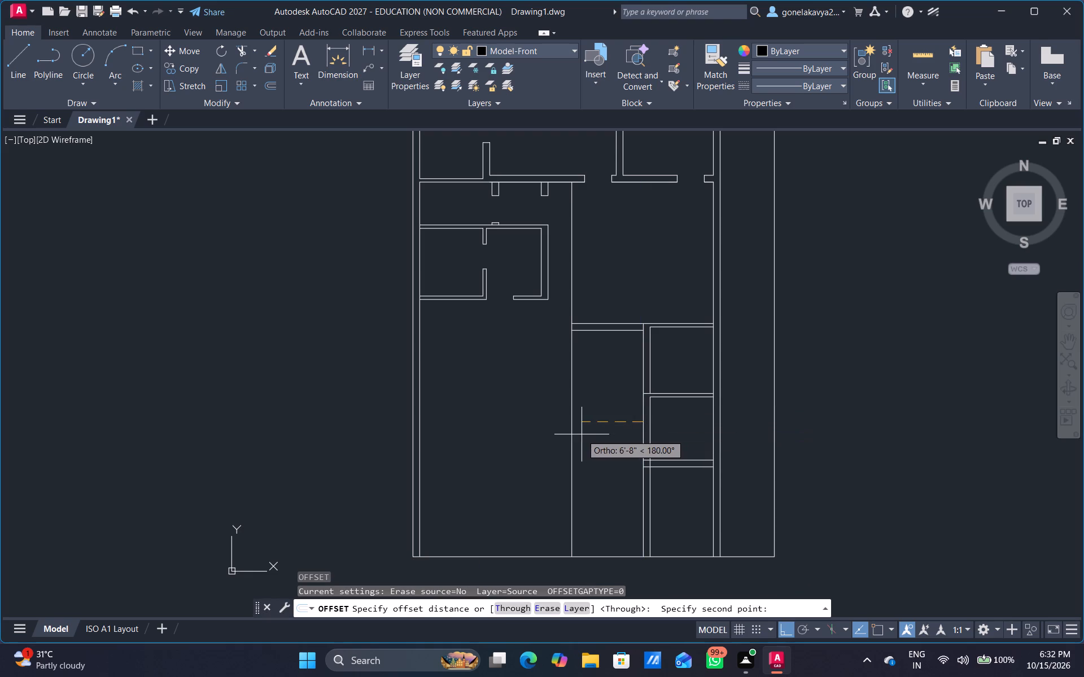
left_click(582, 434)
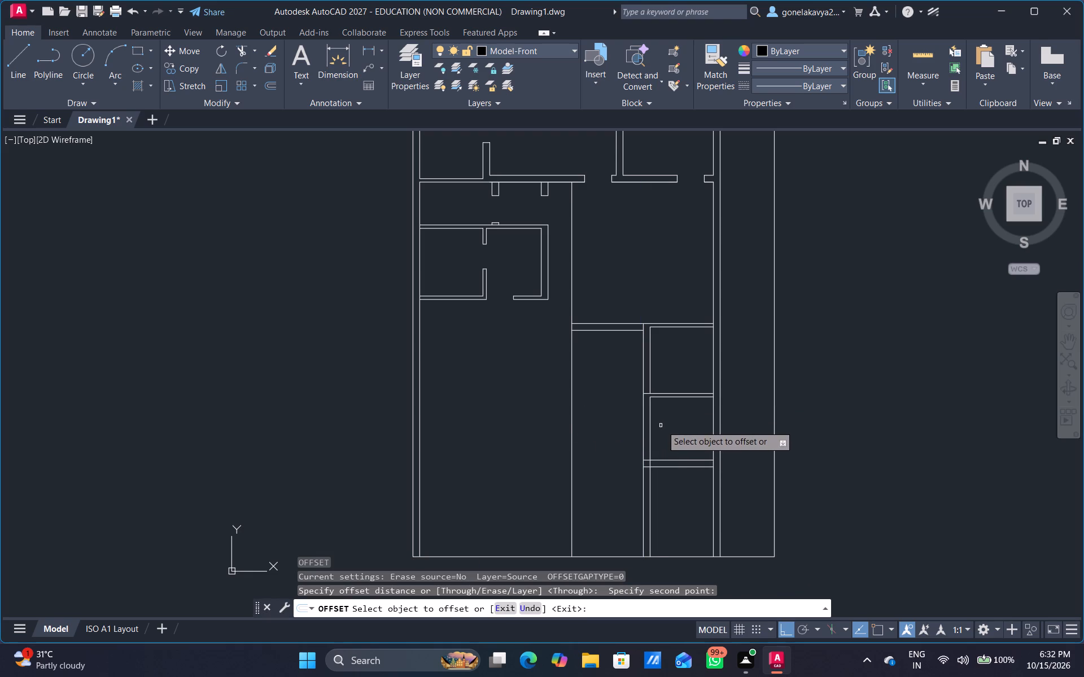
left_click(644, 438)
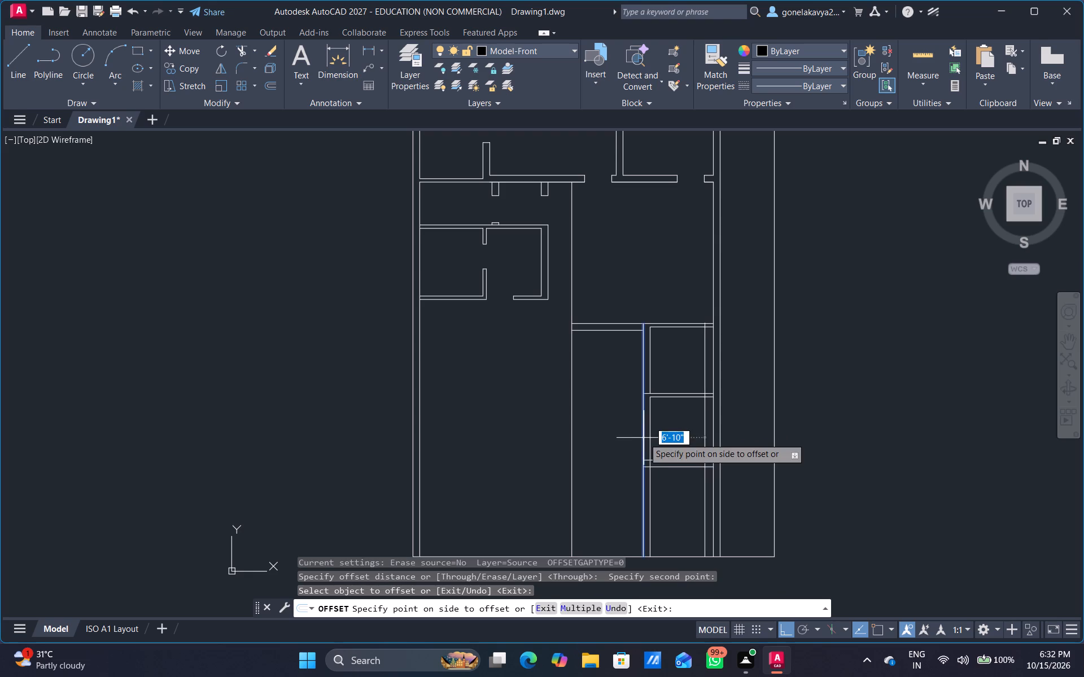
type("11'0\"")
key("Return")
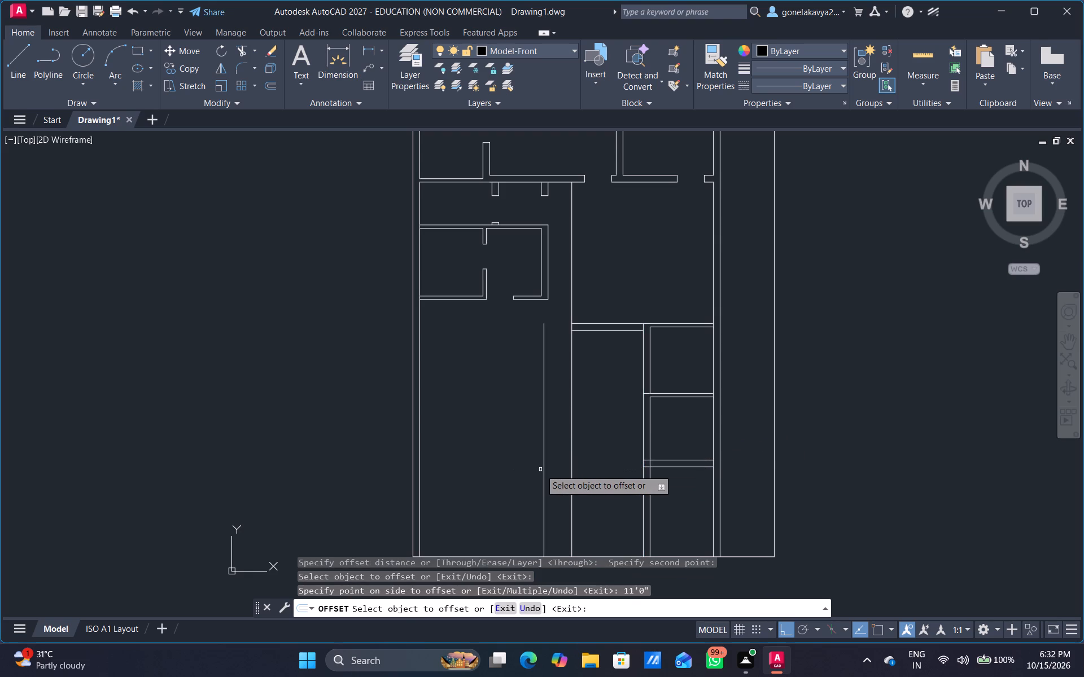
scroll(550, 442, "up", 2)
scroll(556, 436, "down", 2)
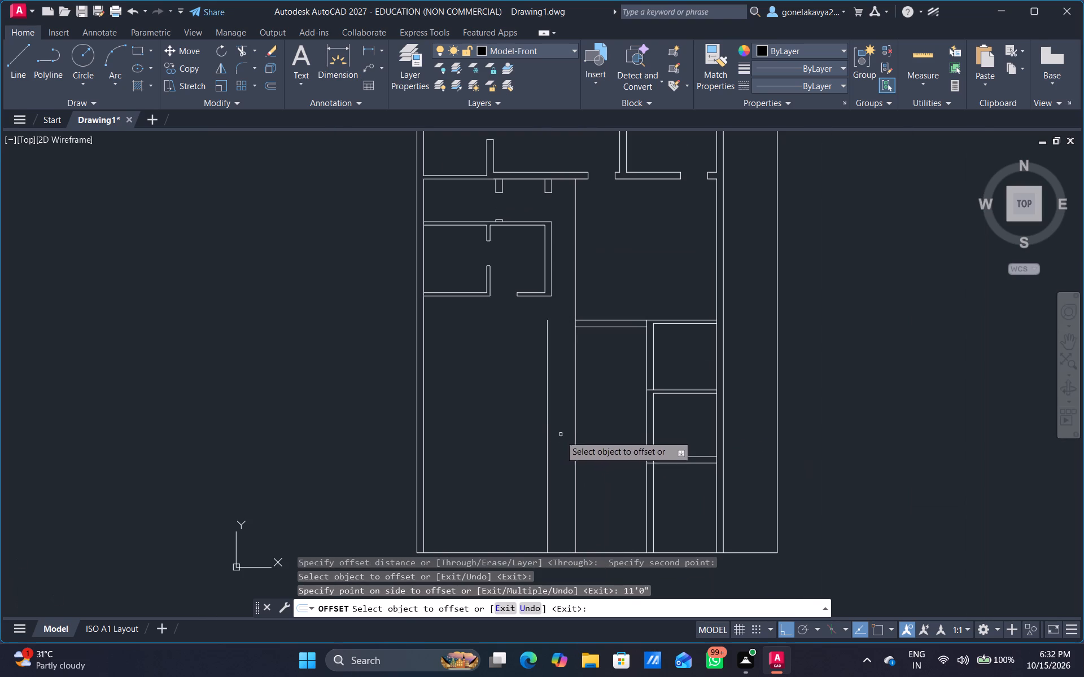
Offset the new vertical line 9" leftward to form a second vertical wall.
left_click(546, 462)
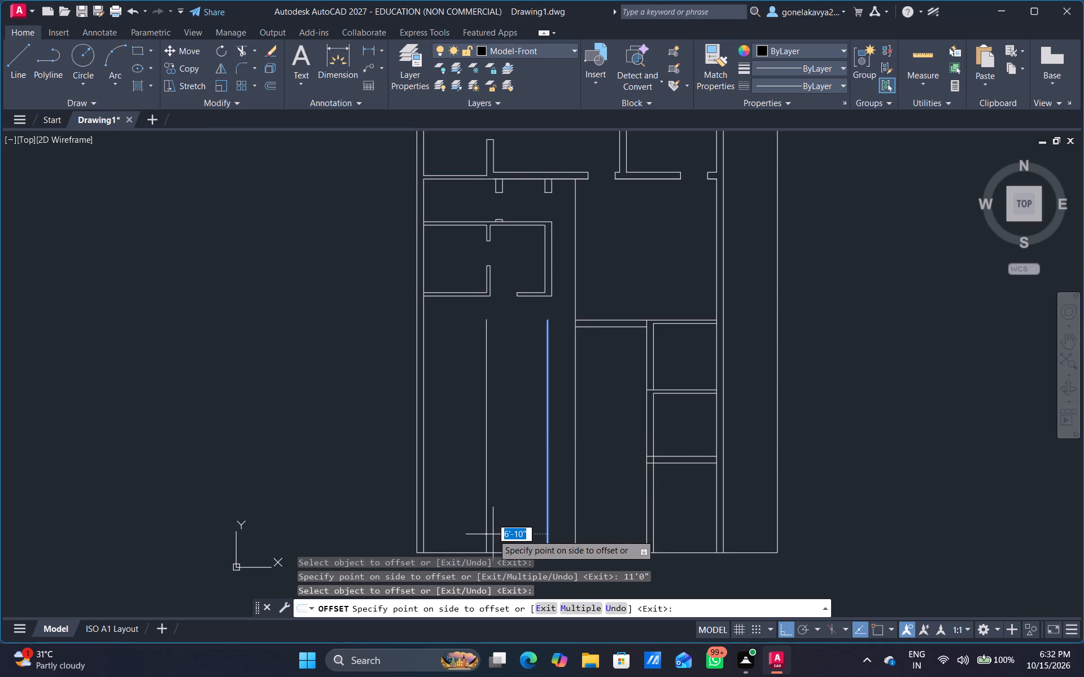
type("9\"")
key("Return")
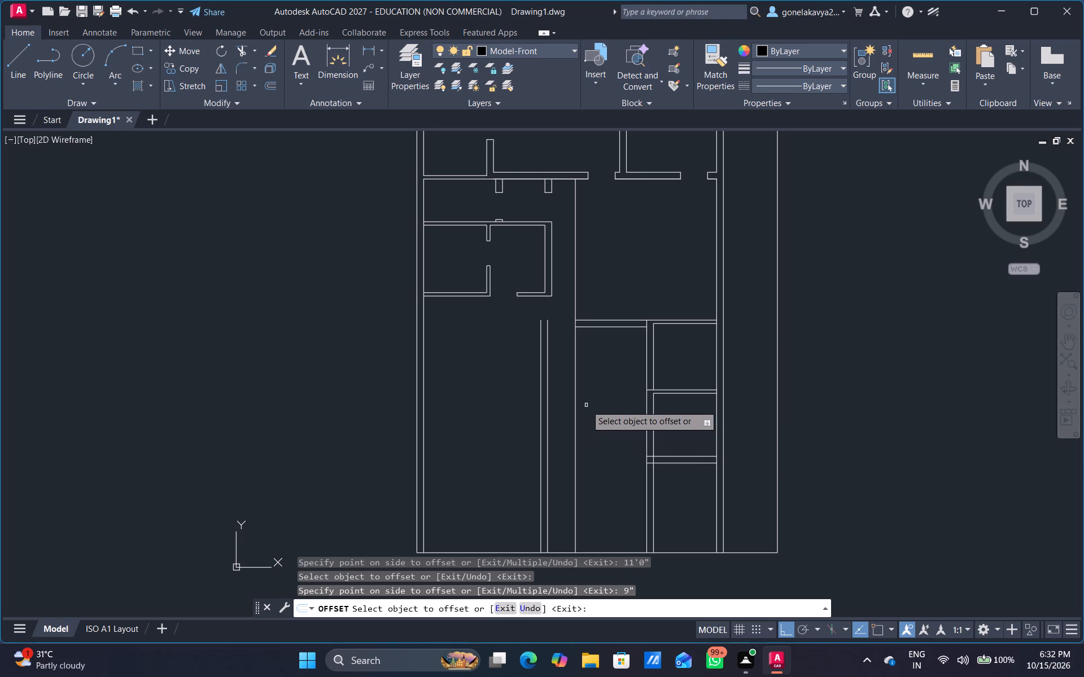
Trim away the single vertical line running below the left end of the upper horizontal 9" wall.
scroll(586, 405, "down", 1)
scroll(570, 359, "up", 4)
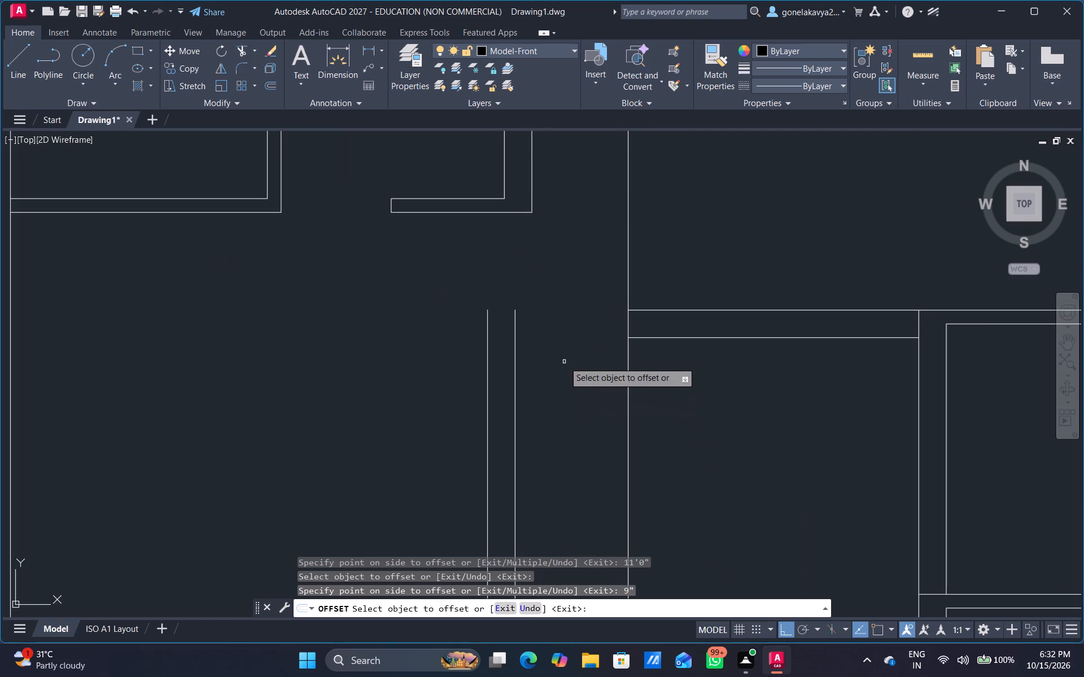
scroll(646, 397, "down", 1)
middle_click_drag(699, 443, 606, 305)
scroll(606, 305, "down", 1)
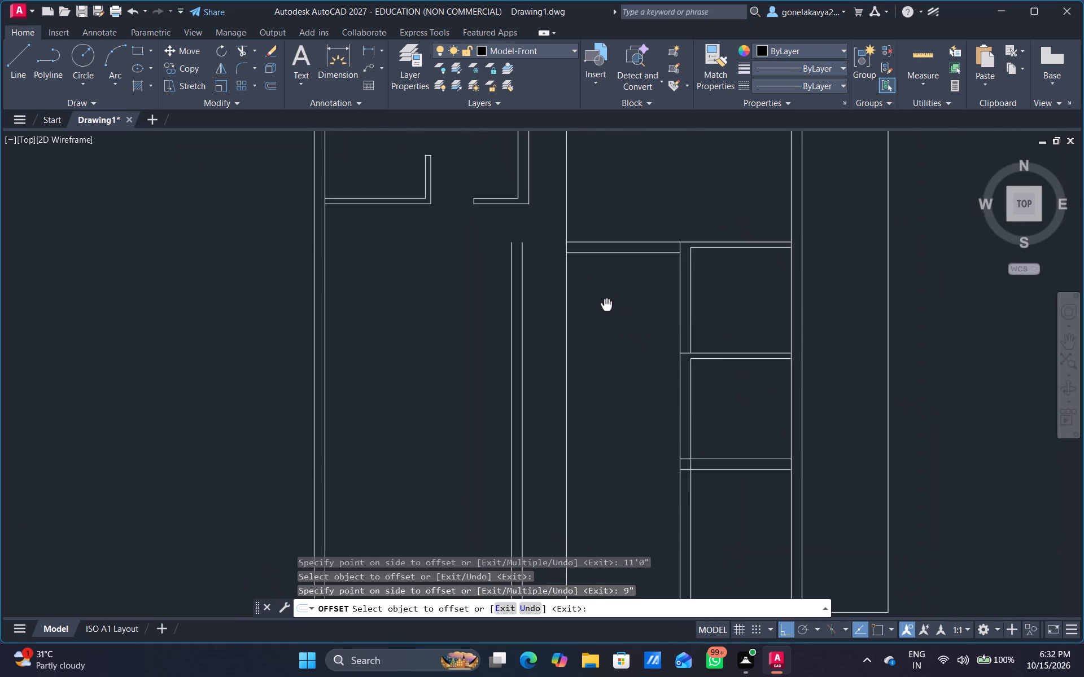
scroll(605, 305, "down", 1)
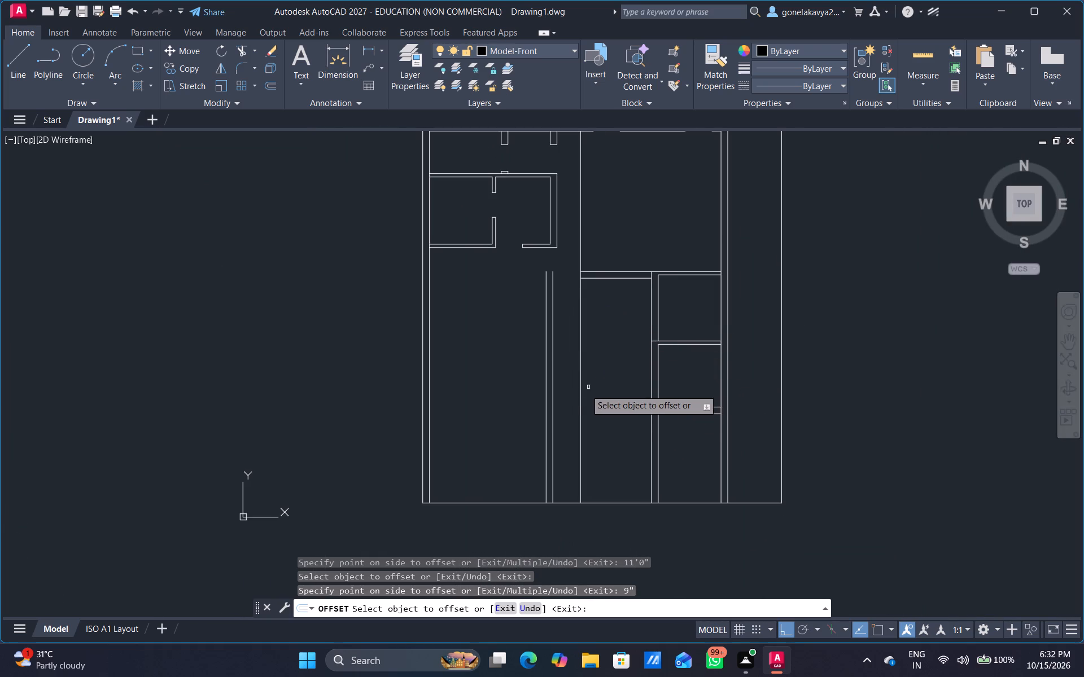
scroll(579, 329, "up", 1)
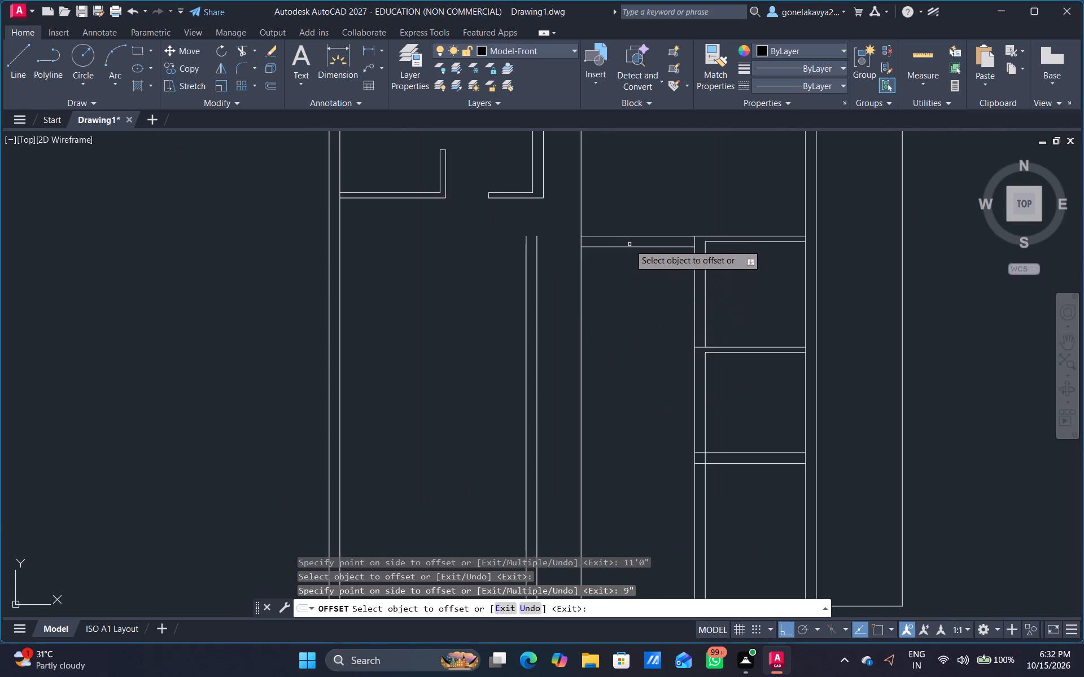
left_click(633, 247)
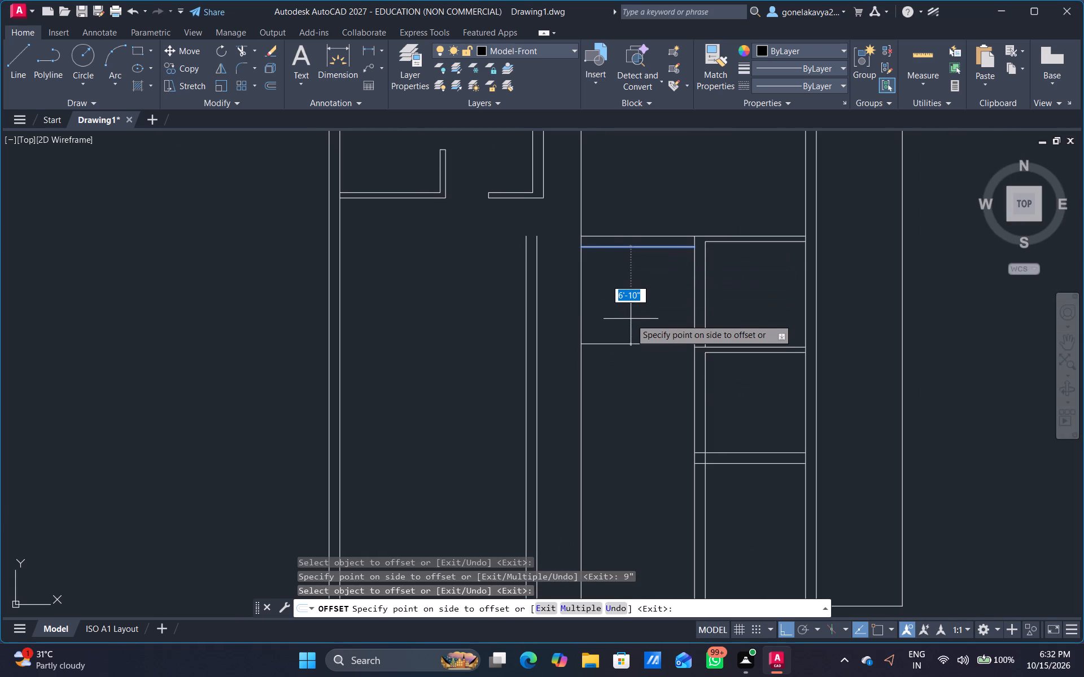
key("Escape")
type("TR")
key("space")
left_click_drag(615, 283, 581, 327)
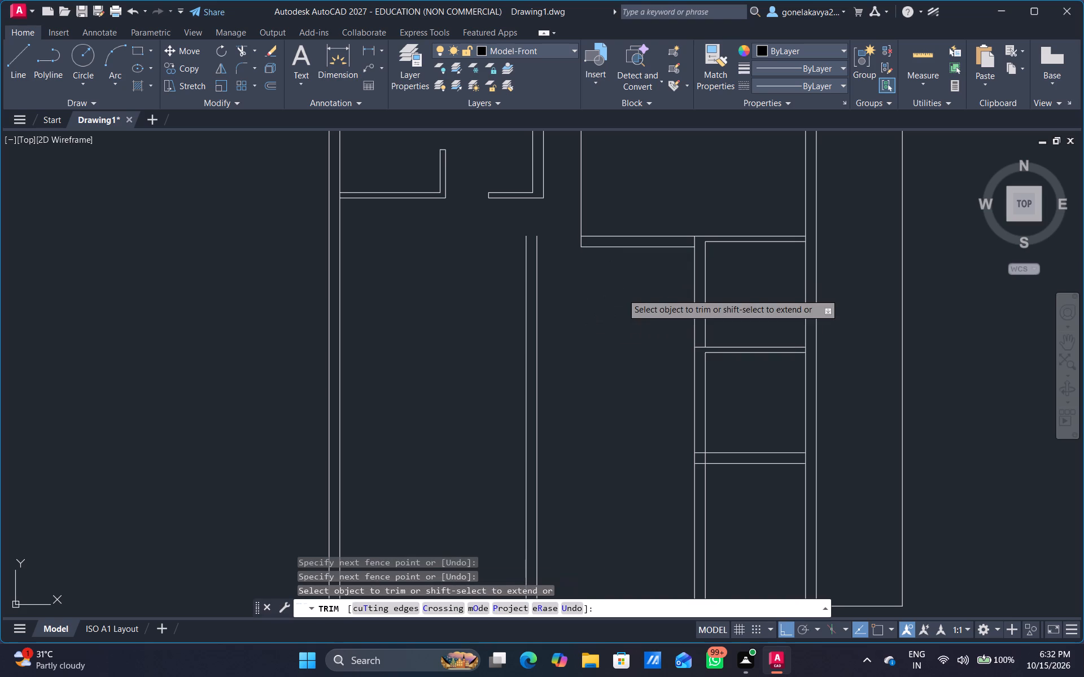
key("Escape")
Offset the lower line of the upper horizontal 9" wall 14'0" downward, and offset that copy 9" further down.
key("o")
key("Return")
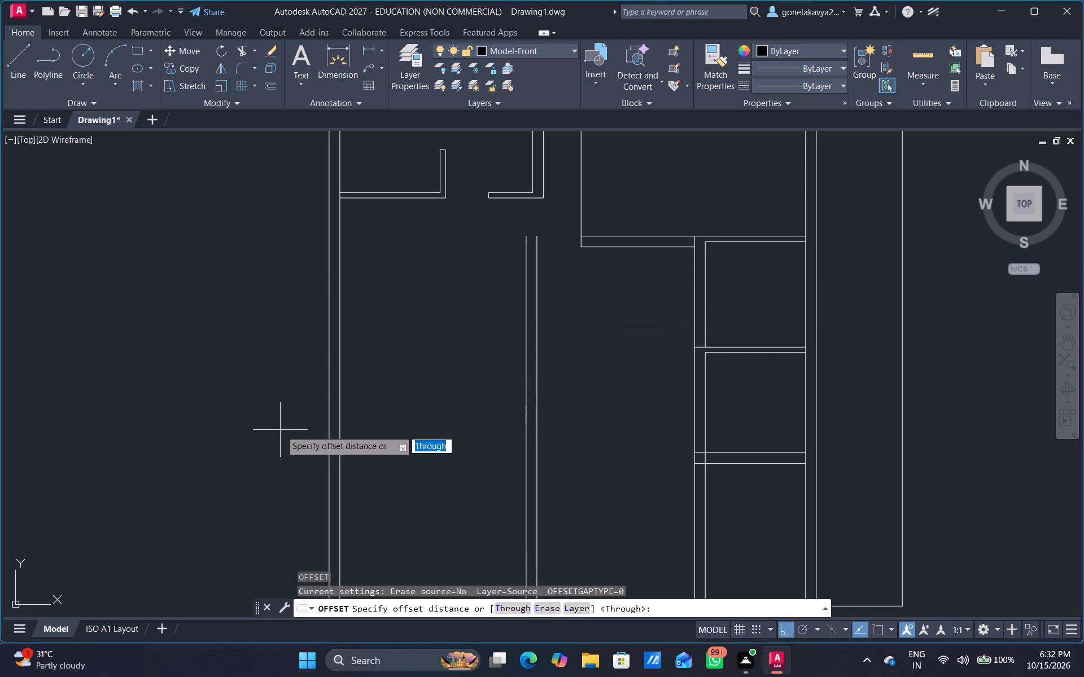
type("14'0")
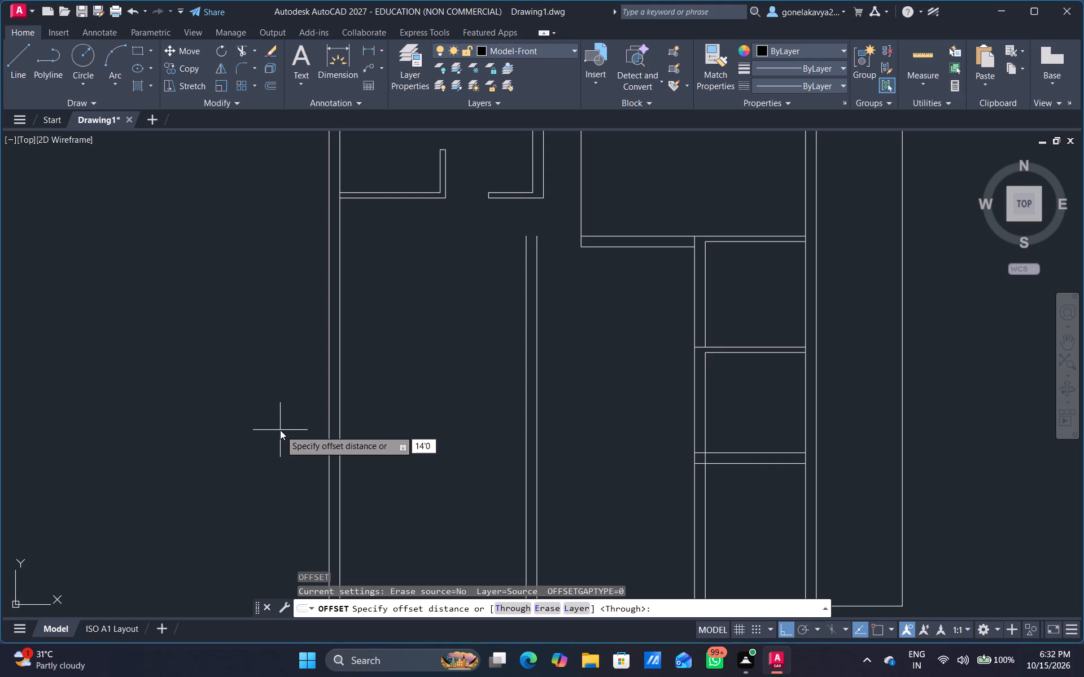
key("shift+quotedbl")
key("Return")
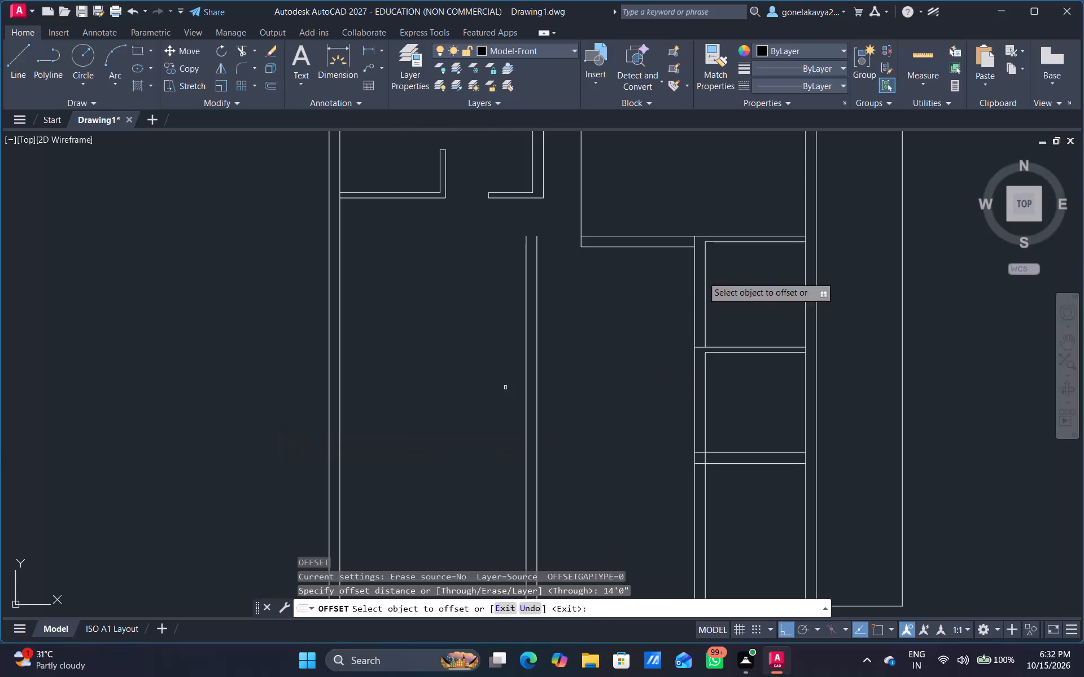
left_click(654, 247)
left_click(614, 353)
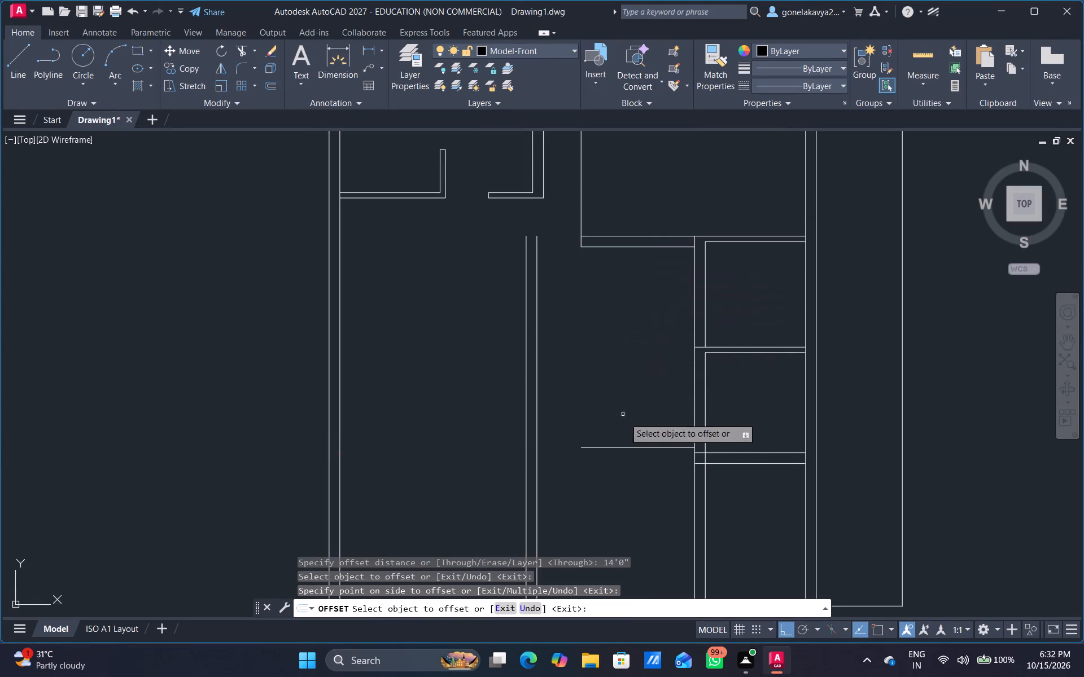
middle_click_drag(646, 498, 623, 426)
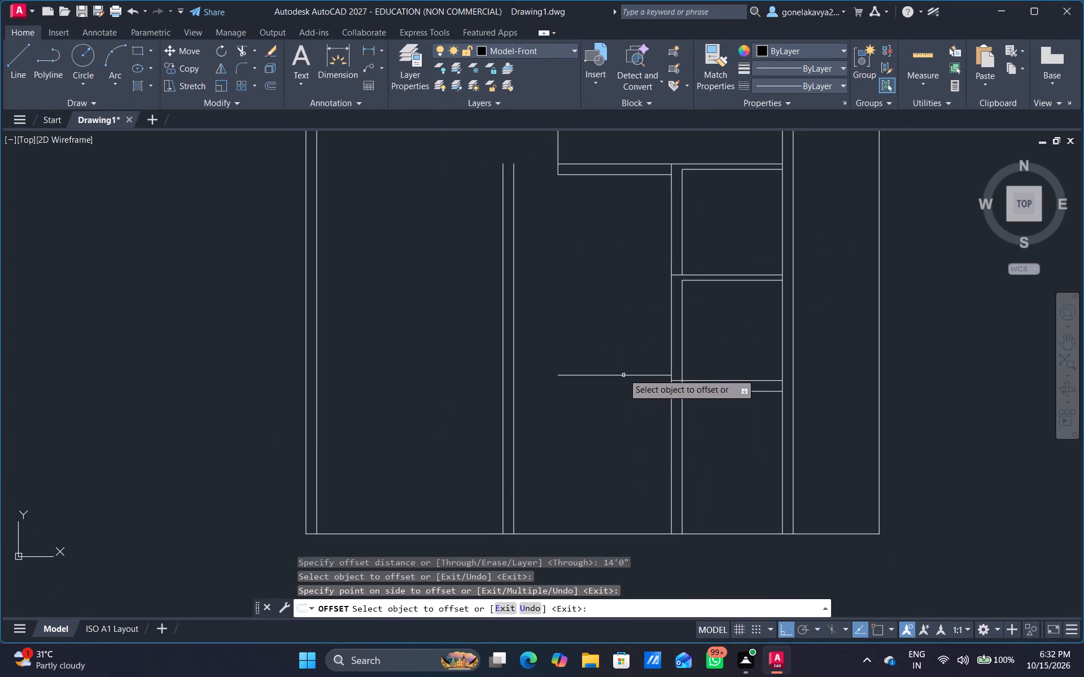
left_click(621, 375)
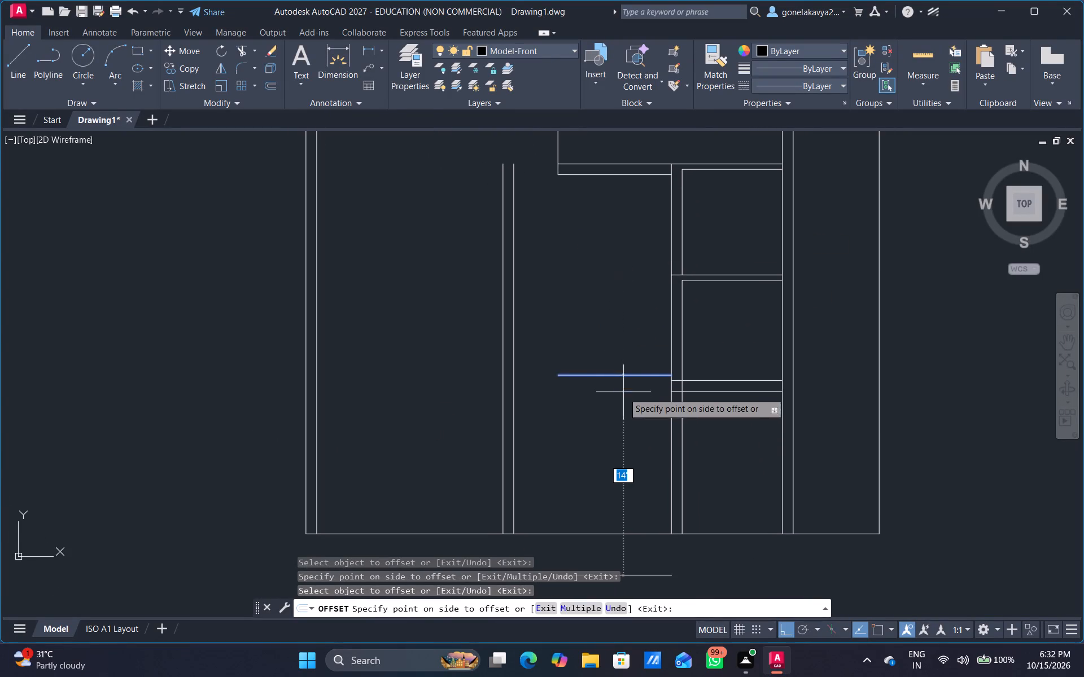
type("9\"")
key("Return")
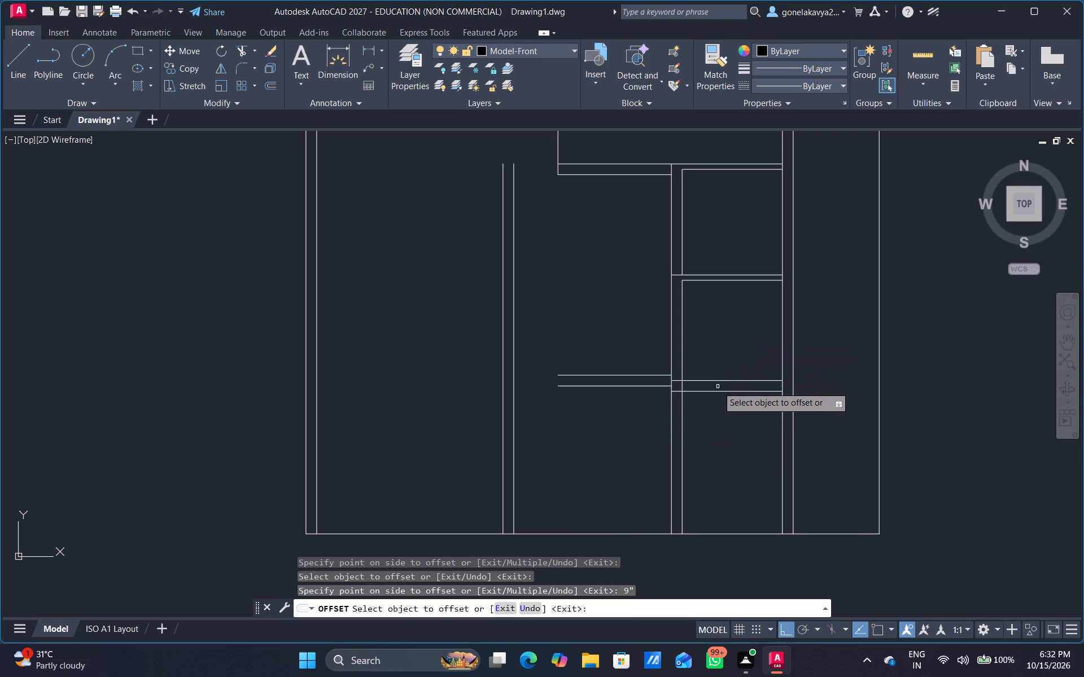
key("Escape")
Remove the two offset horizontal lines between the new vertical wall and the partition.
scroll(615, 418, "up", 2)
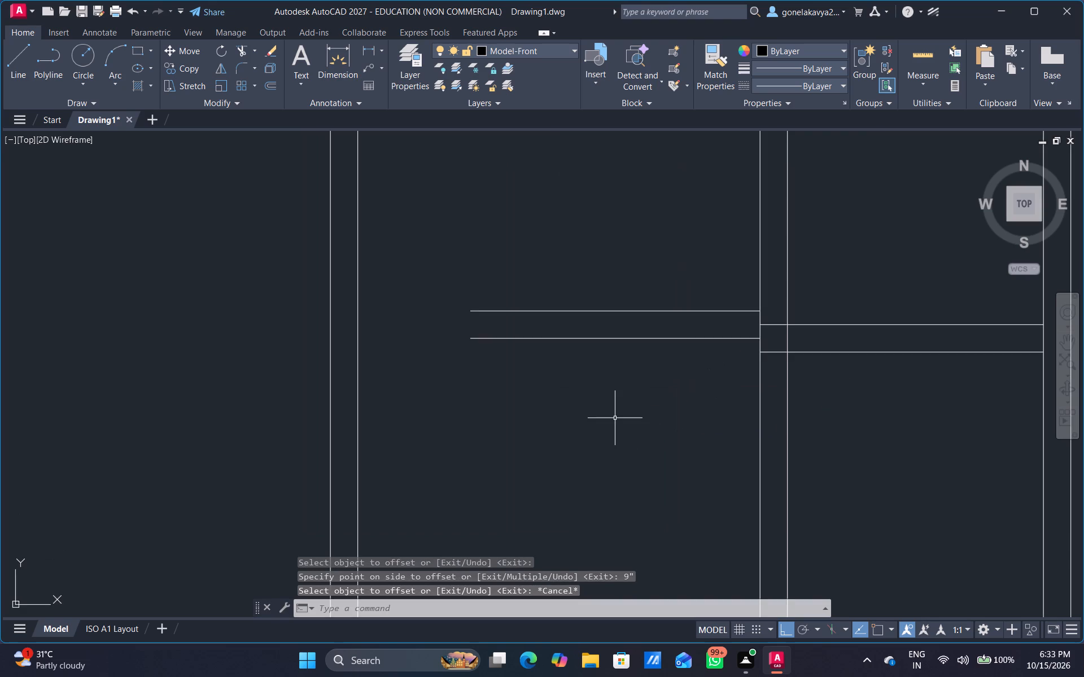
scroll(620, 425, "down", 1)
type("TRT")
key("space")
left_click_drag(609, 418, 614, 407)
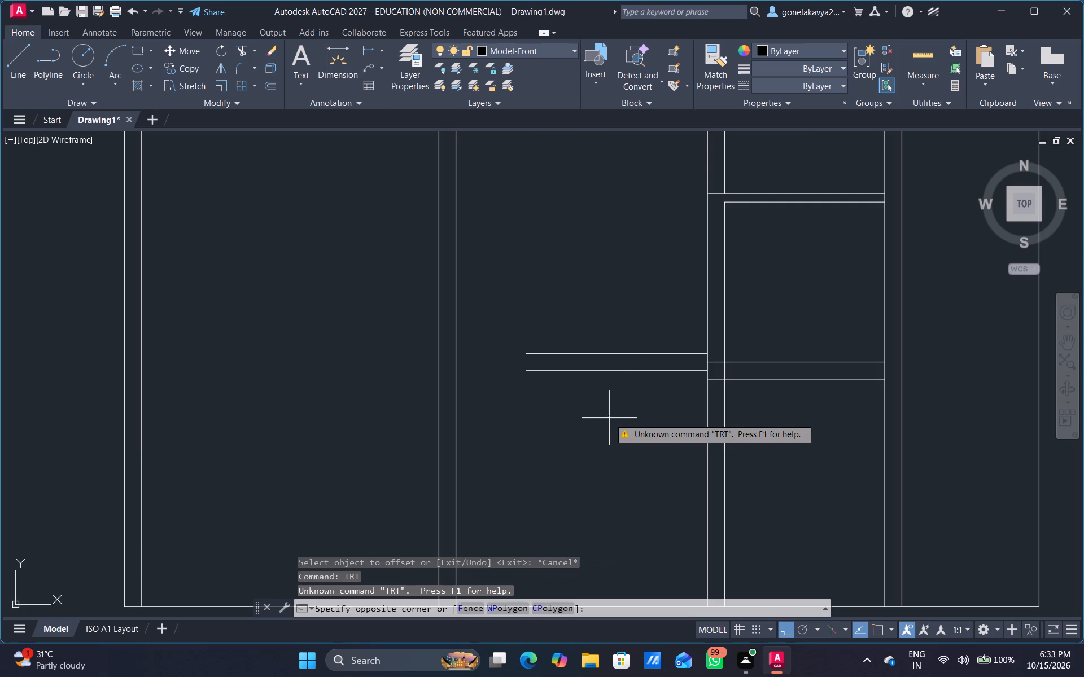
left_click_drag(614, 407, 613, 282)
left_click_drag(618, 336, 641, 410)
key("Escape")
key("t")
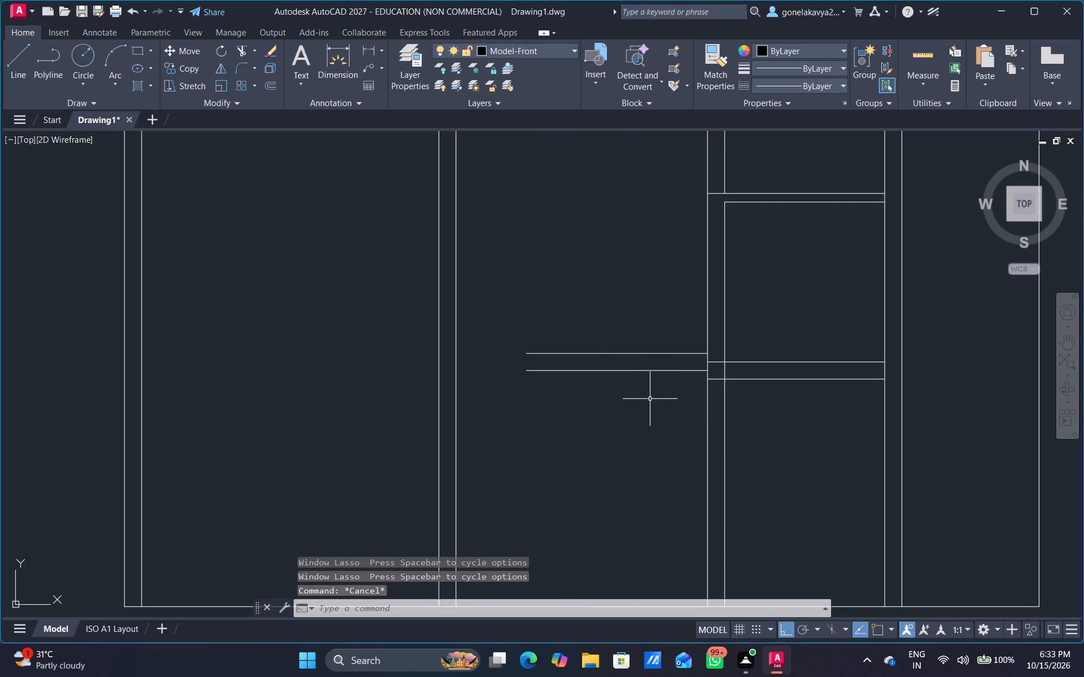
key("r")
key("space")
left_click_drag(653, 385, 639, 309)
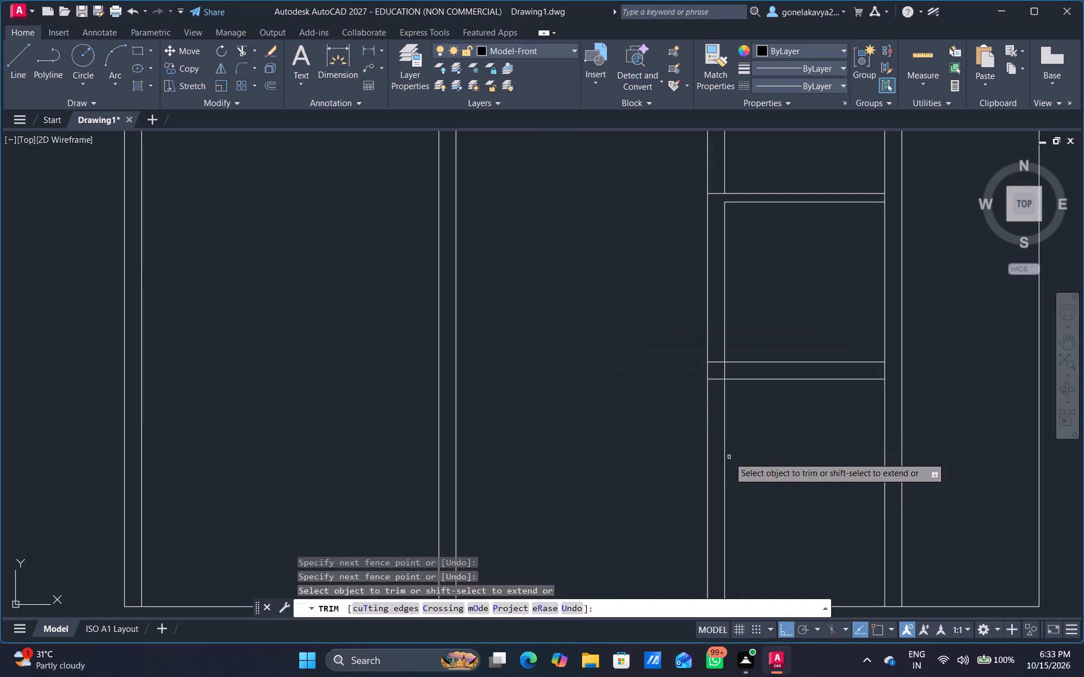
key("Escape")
Extend both lines of the lower 9" horizontal wall leftward to the new vertical wall.
key("e")
type("X")
key("space")
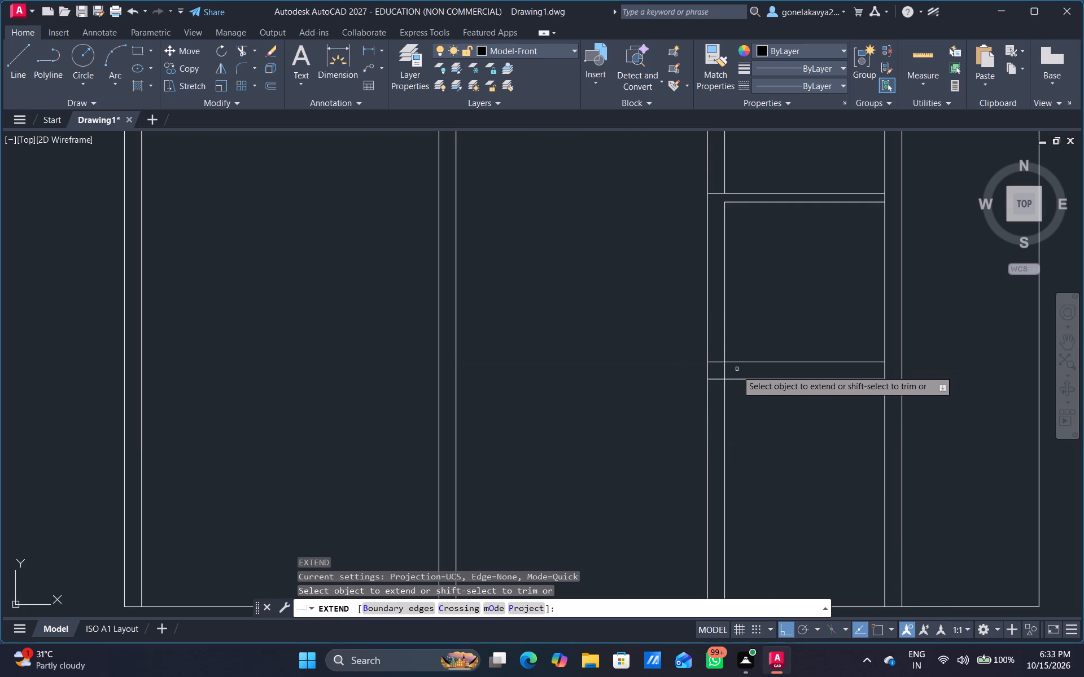
left_click(737, 362)
left_click(740, 379)
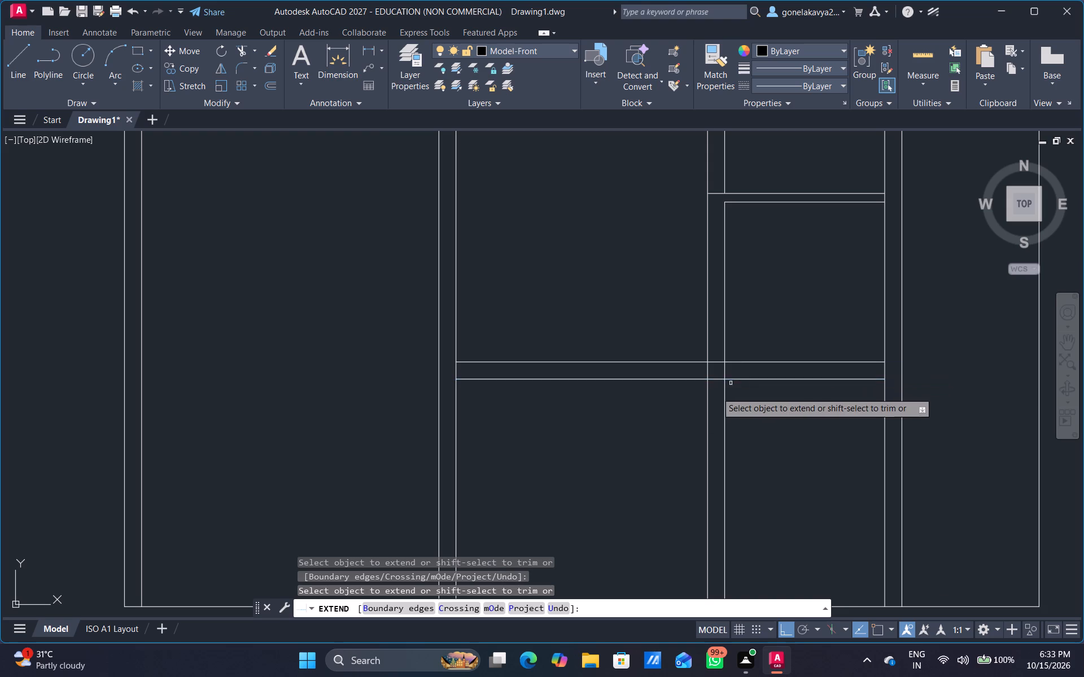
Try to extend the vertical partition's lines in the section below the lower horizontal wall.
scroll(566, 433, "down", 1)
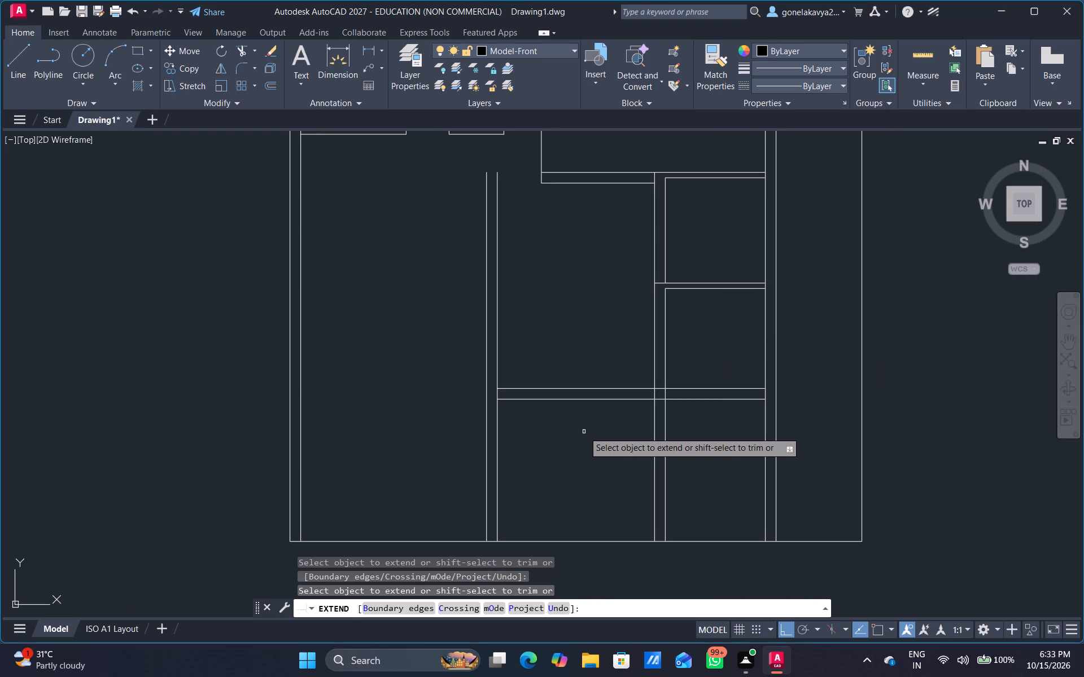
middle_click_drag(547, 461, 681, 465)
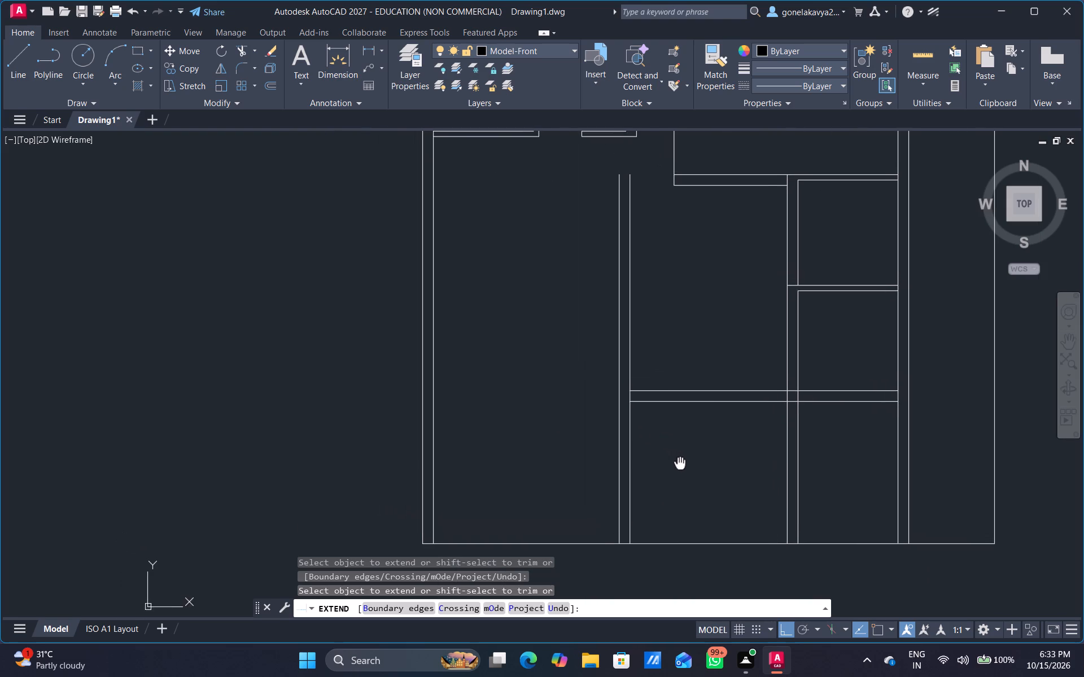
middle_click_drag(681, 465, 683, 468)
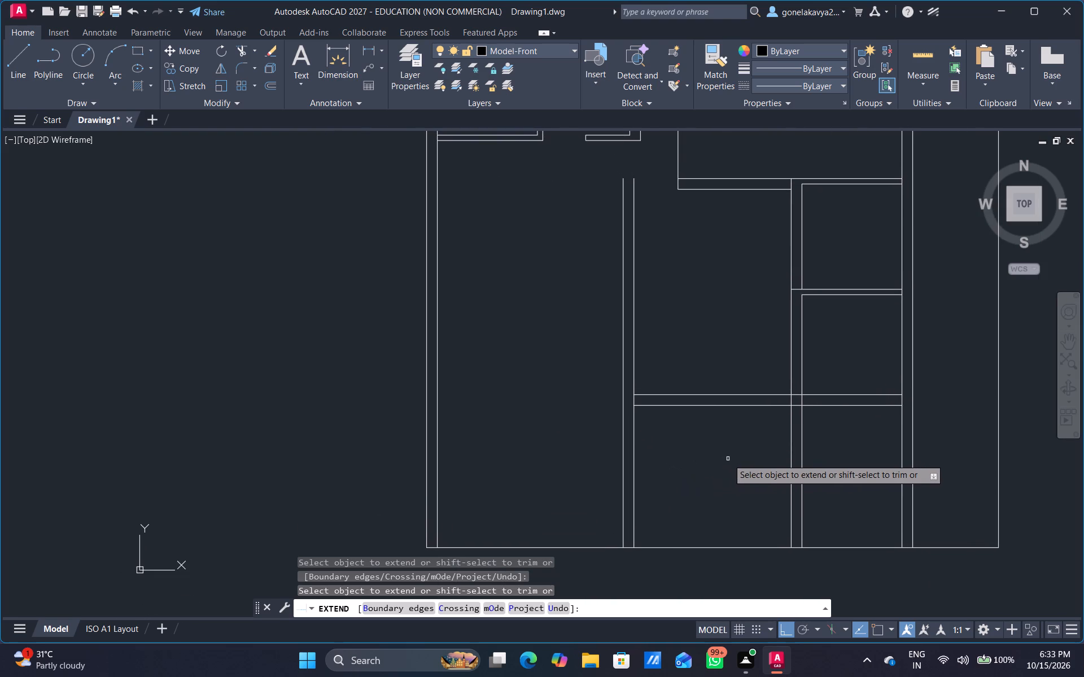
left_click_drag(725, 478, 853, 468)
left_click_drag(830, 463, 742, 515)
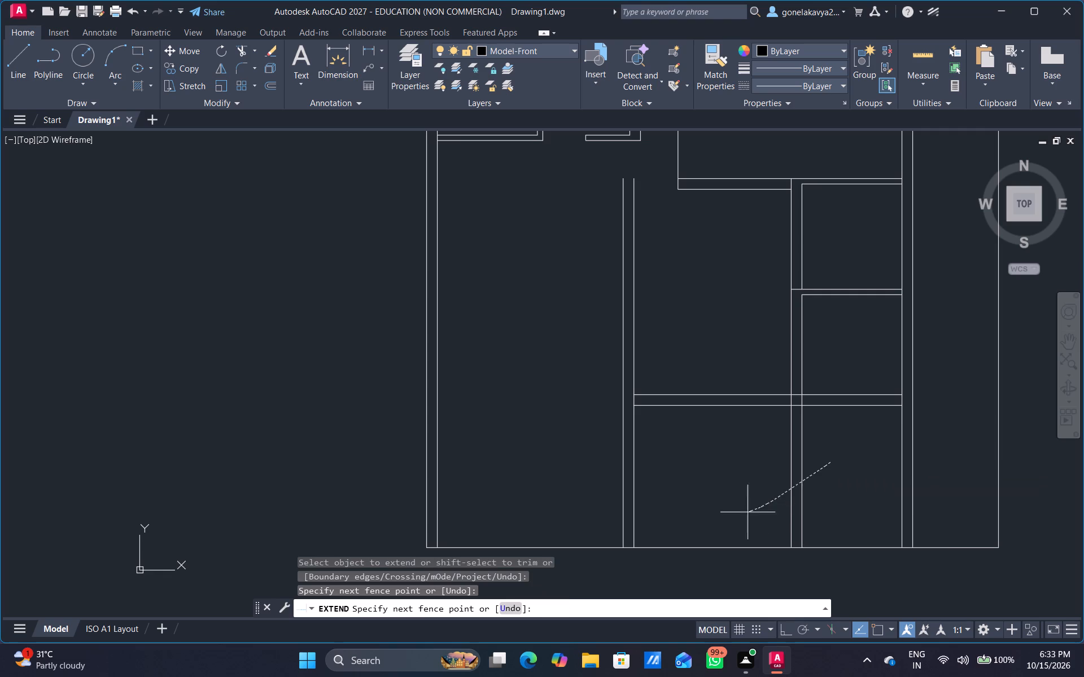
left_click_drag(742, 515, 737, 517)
Extend the lower line of the left-hand small room's bottom 4.5" wall leftward to the exterior wall's outer line.
middle_click_drag(701, 477, 858, 489)
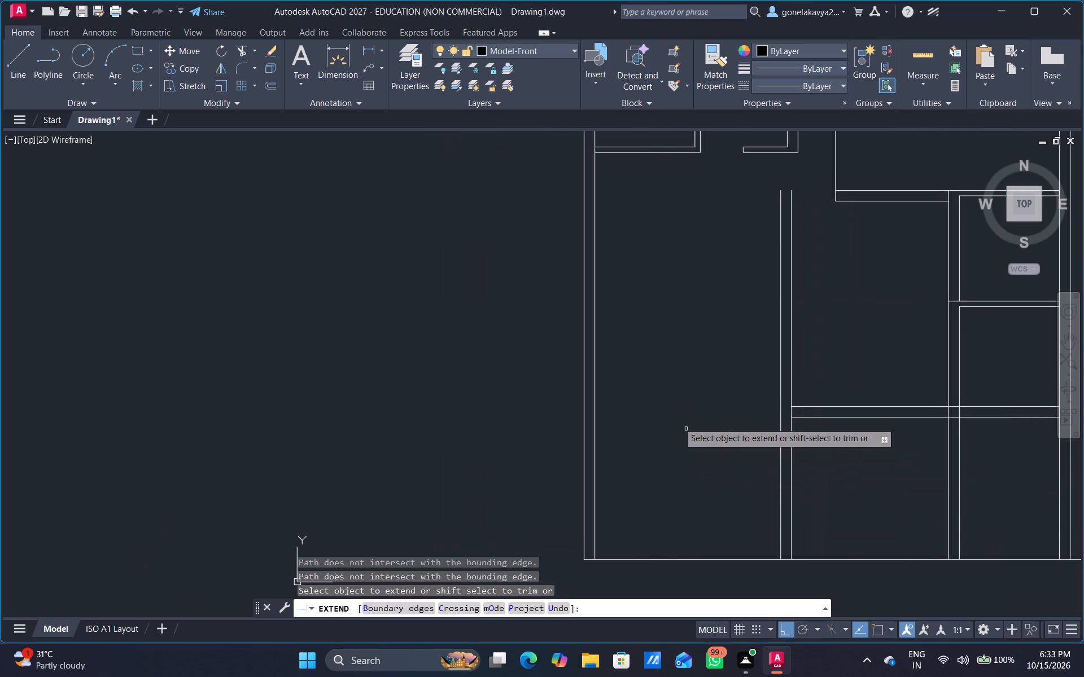
middle_click_drag(629, 217, 624, 371)
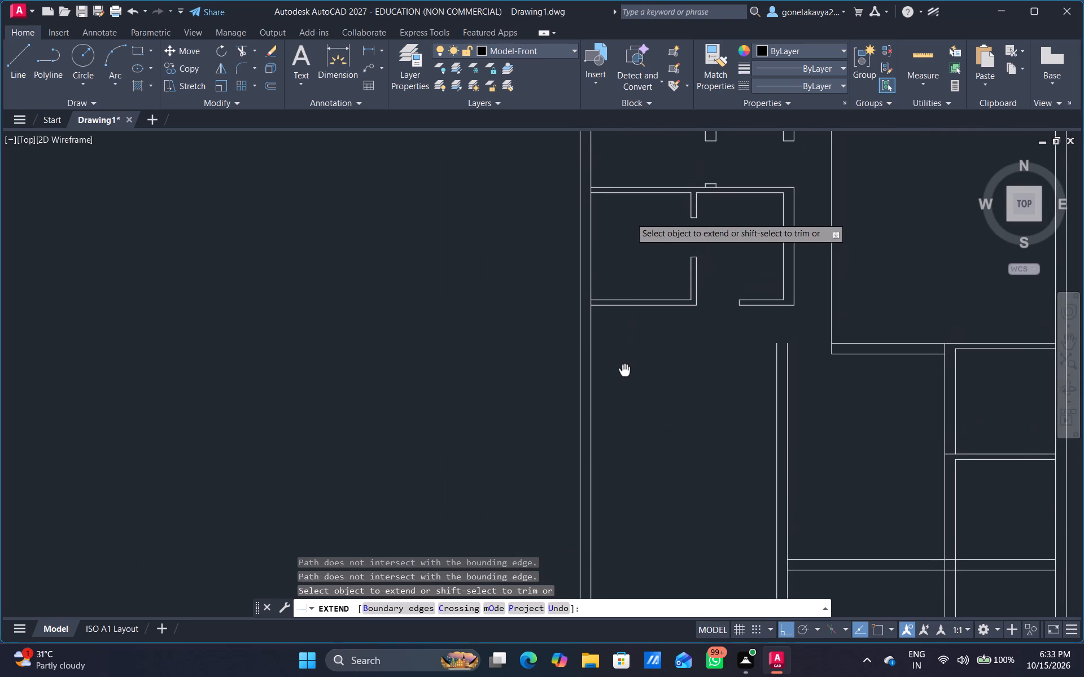
middle_click_drag(624, 371, 623, 372)
scroll(591, 315, "up", 1)
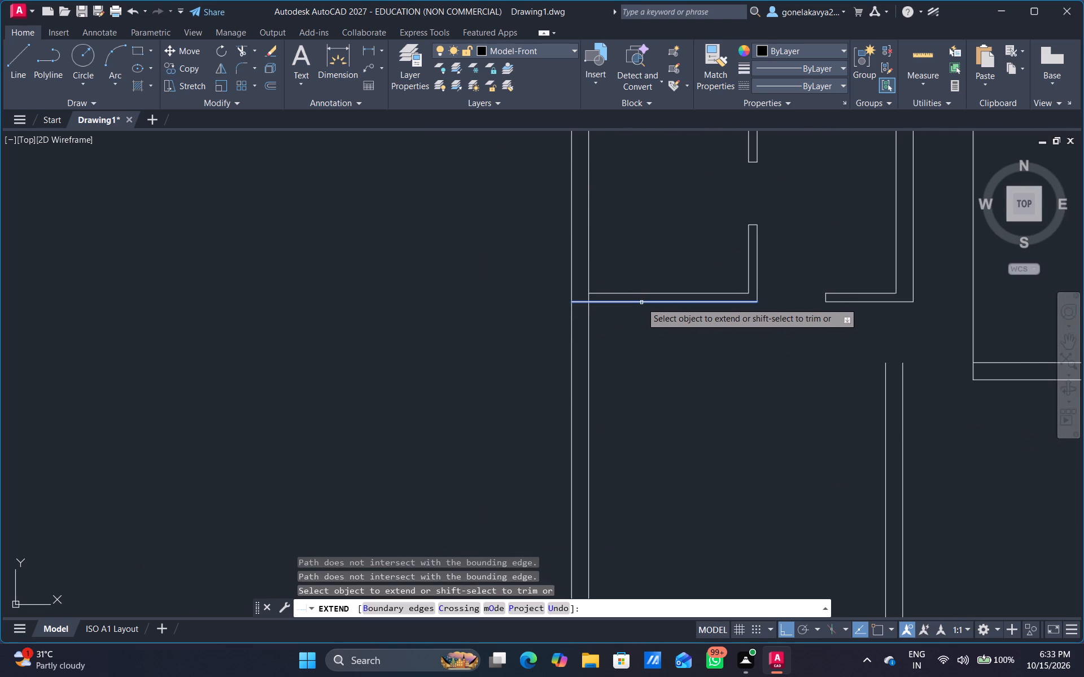
left_click(641, 302)
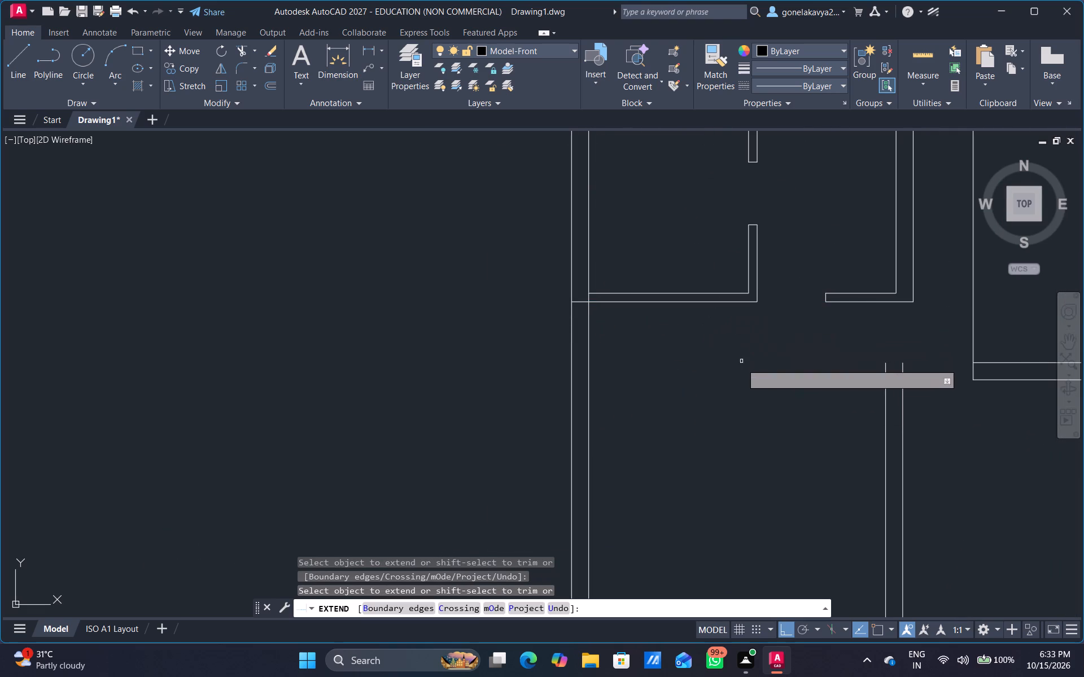
key("Escape")
Offset the lower line of the left-hand small room's bottom wall 17'10" downward and double it 9" below as a wall.
key("o")
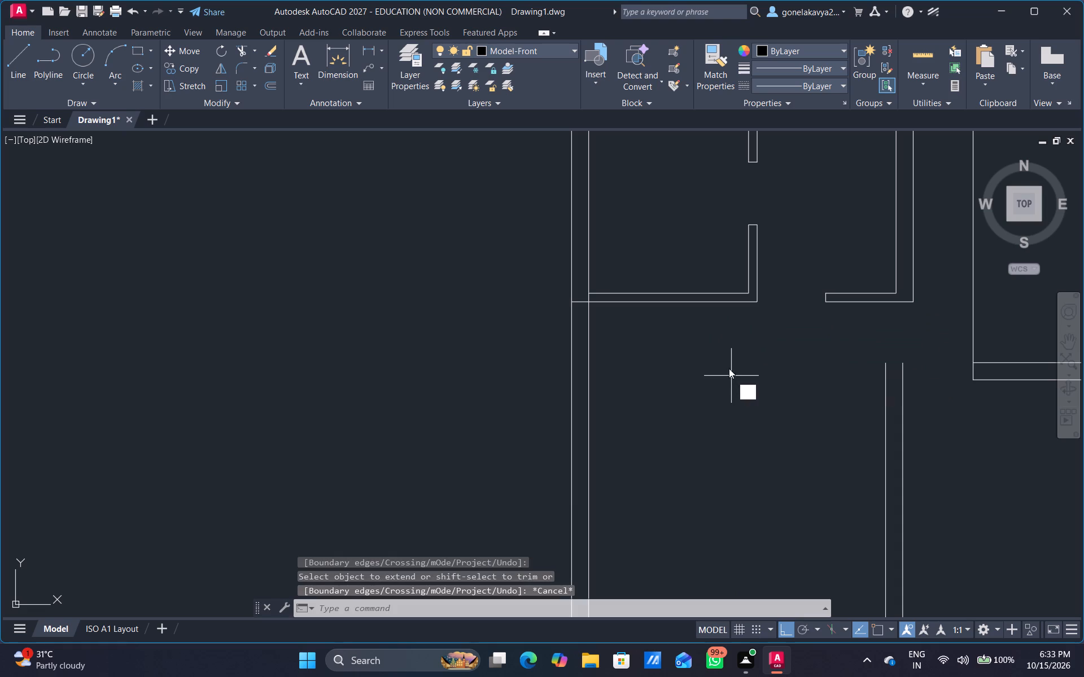
key("Return")
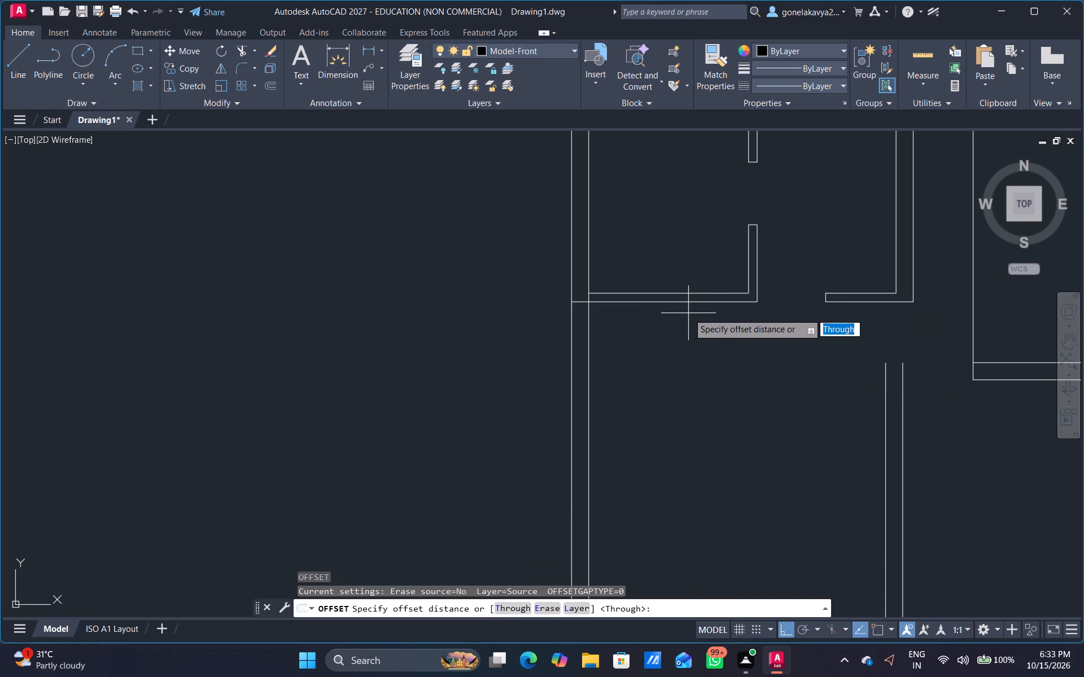
type("17'")
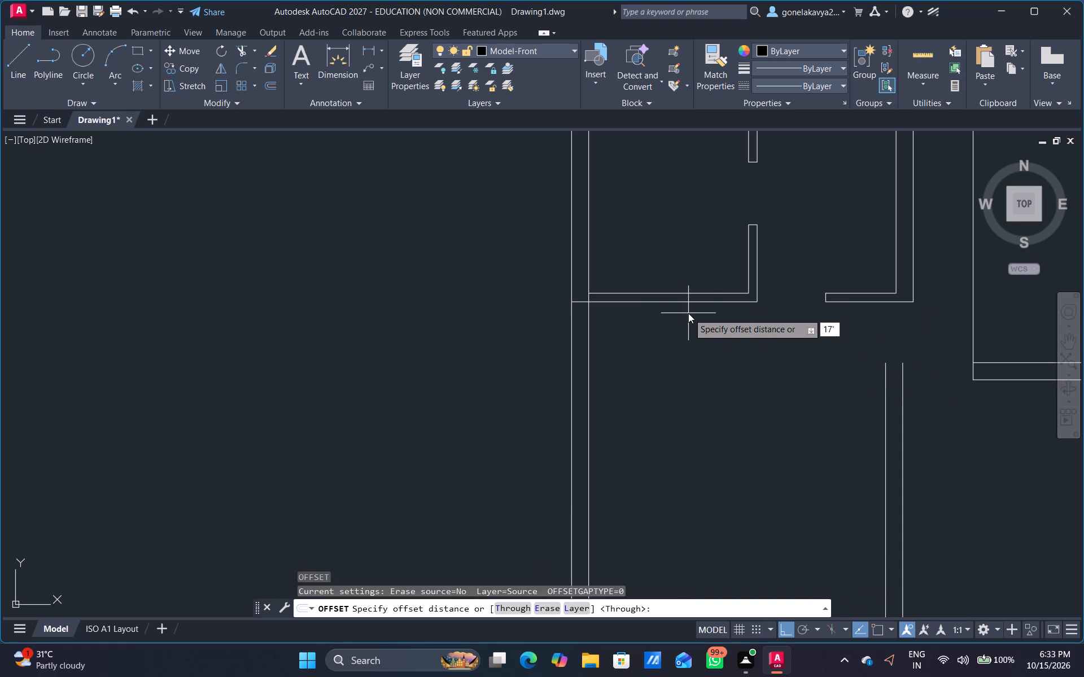
type("10\"")
key("Return")
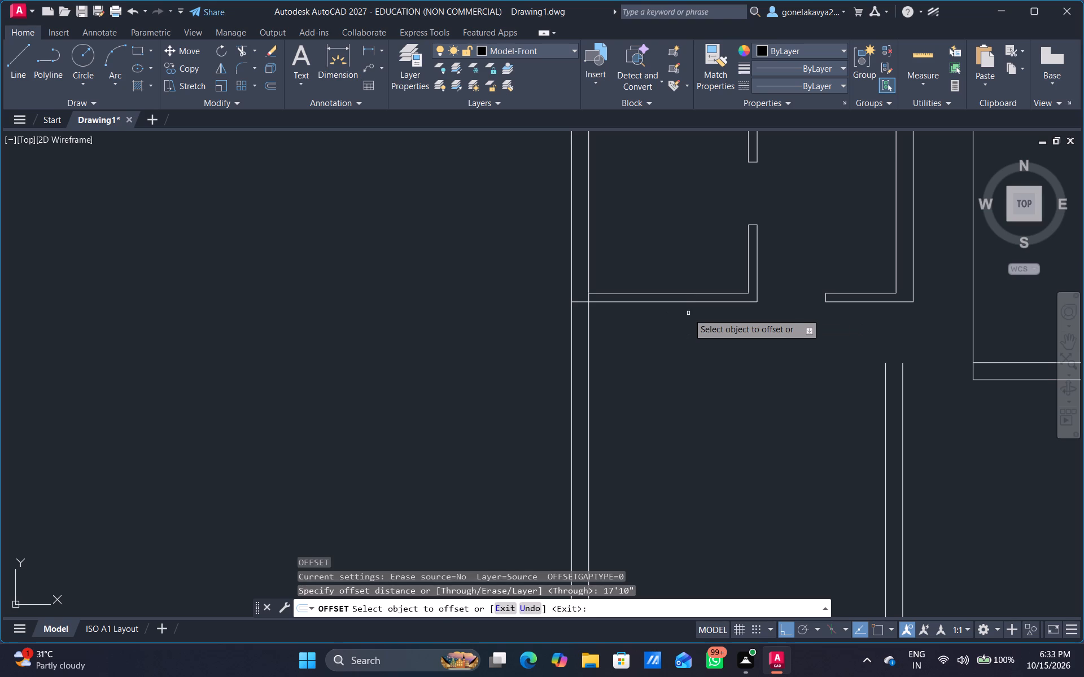
left_click(676, 302)
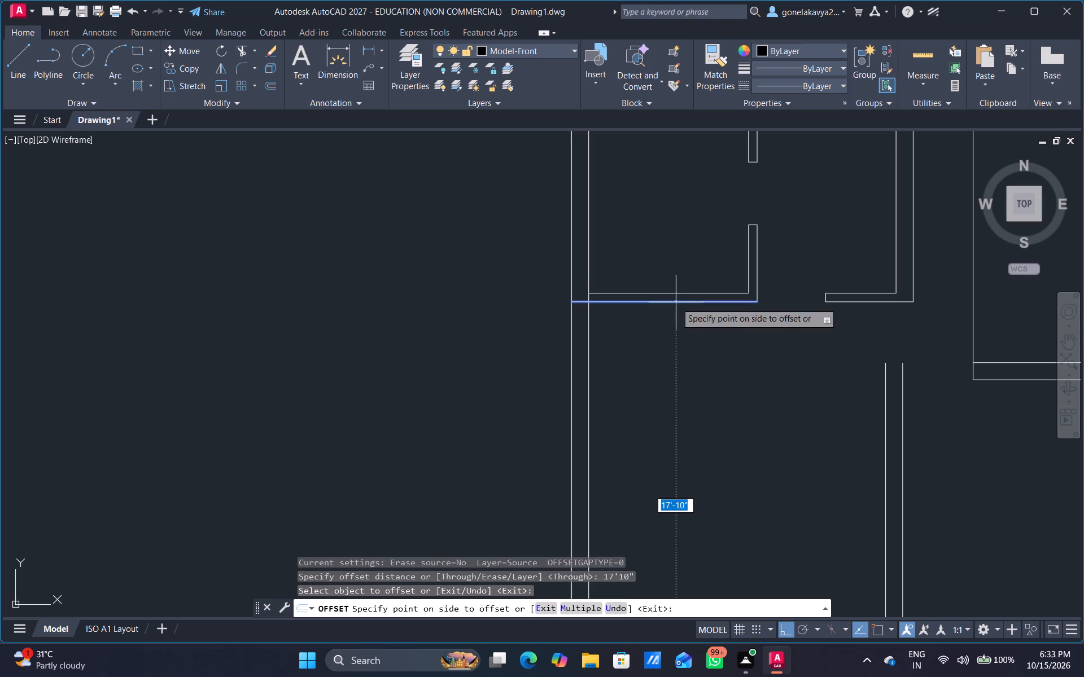
scroll(729, 436, "down", 1)
middle_click_drag(729, 436, 697, 229)
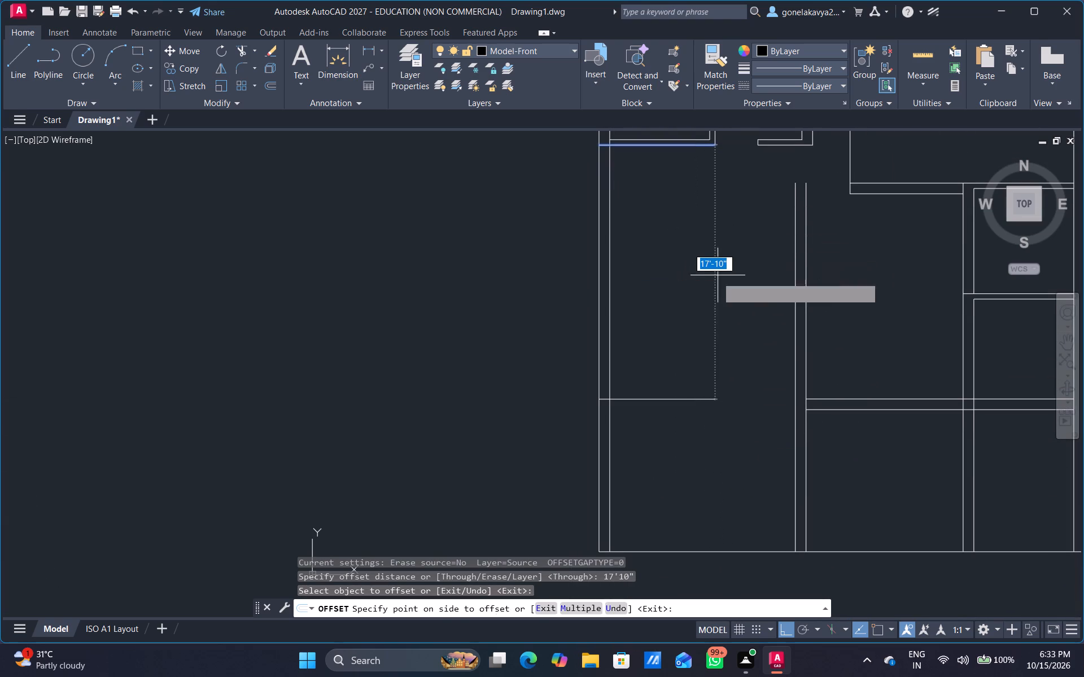
left_click(719, 322)
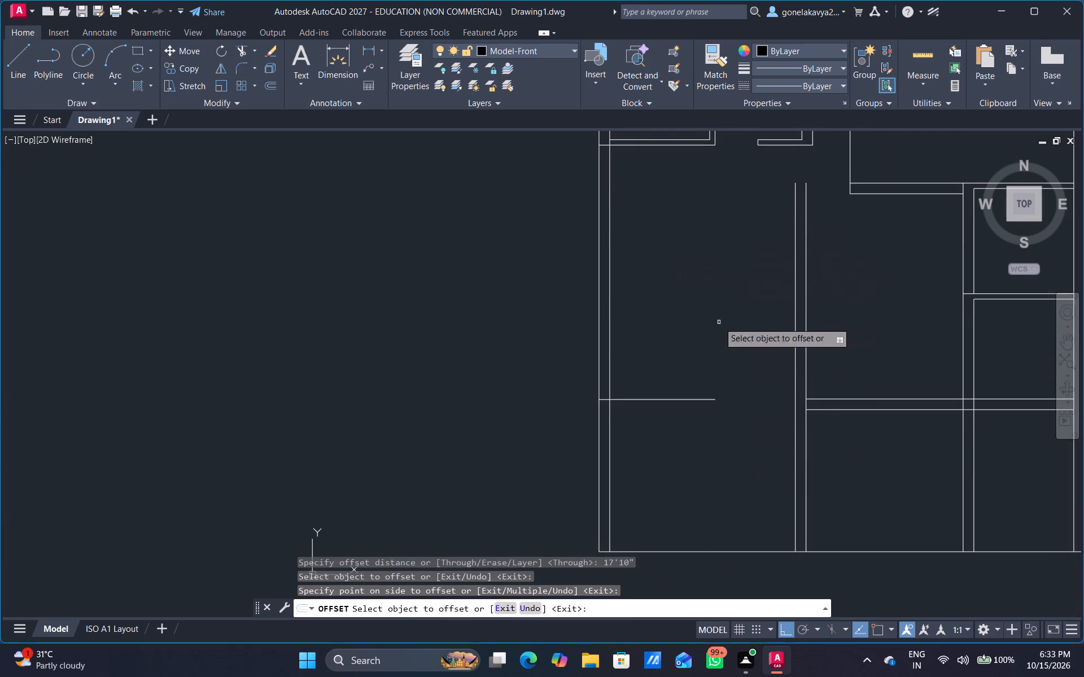
left_click(699, 398)
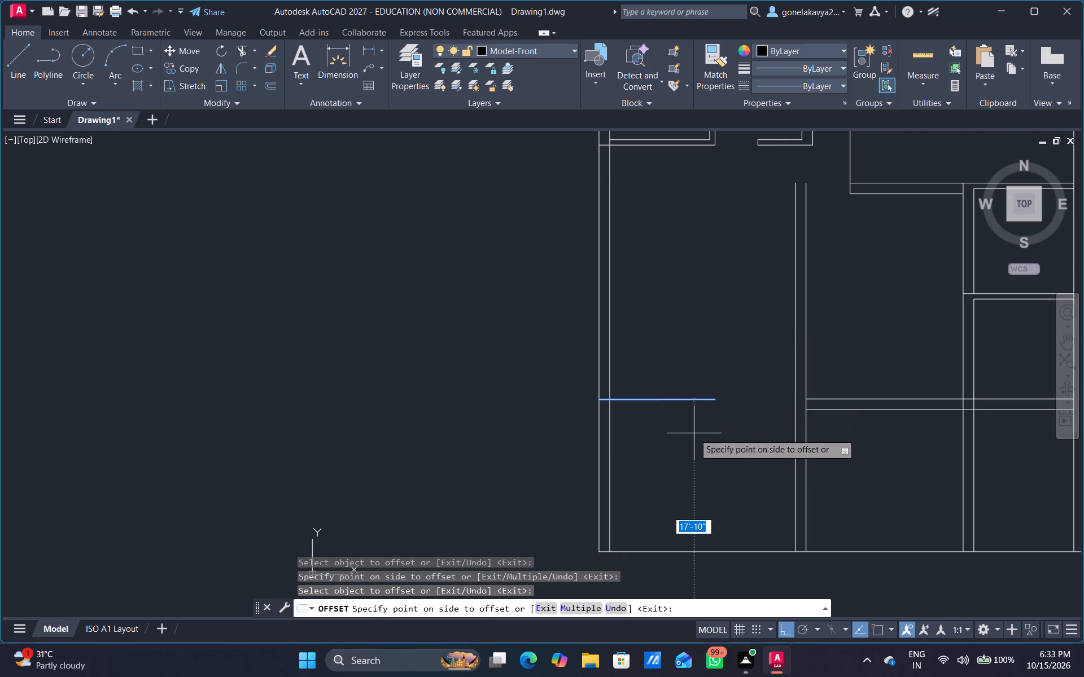
type("9\"")
key("Return")
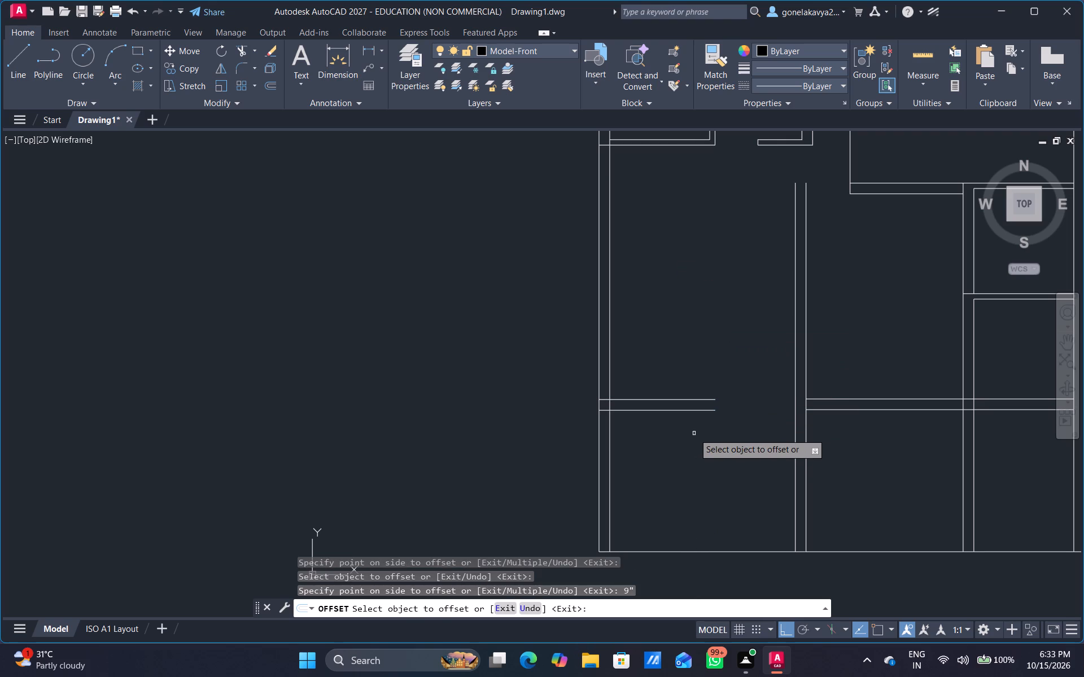
Offset the lower line of the new short wall 3' downward and offset that copy 9" further down to form a second wall.
scroll(723, 418, "up", 3)
scroll(752, 466, "down", 3)
middle_click_drag(750, 491, 656, 449)
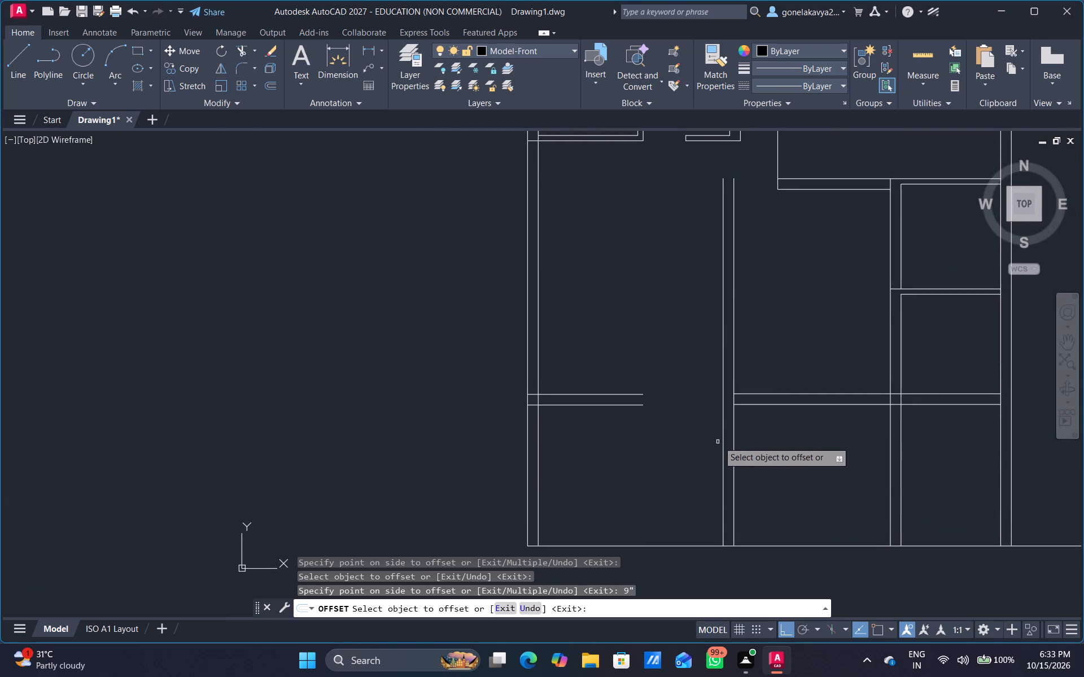
middle_click_drag(781, 473, 764, 482)
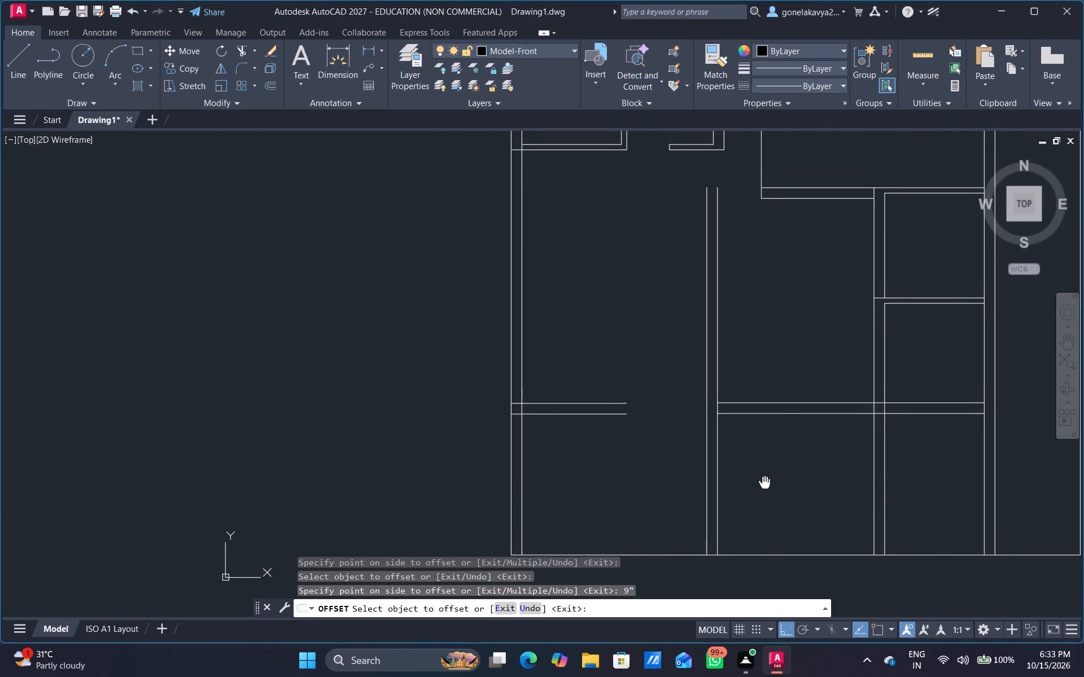
middle_click_drag(764, 482, 763, 494)
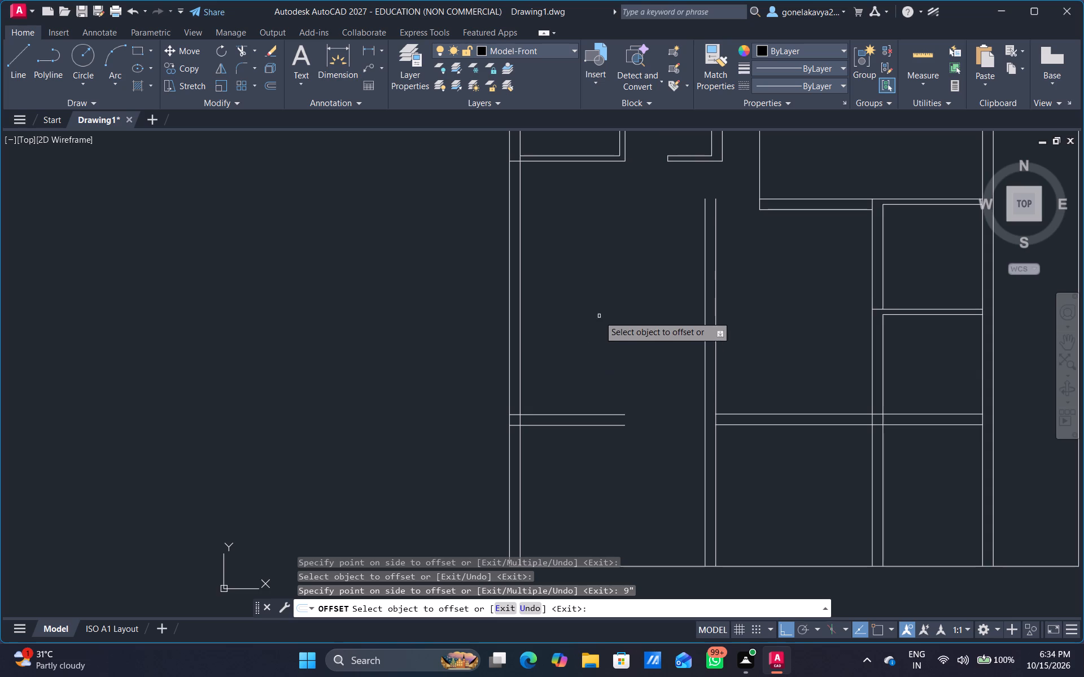
middle_click_drag(615, 323, 585, 520)
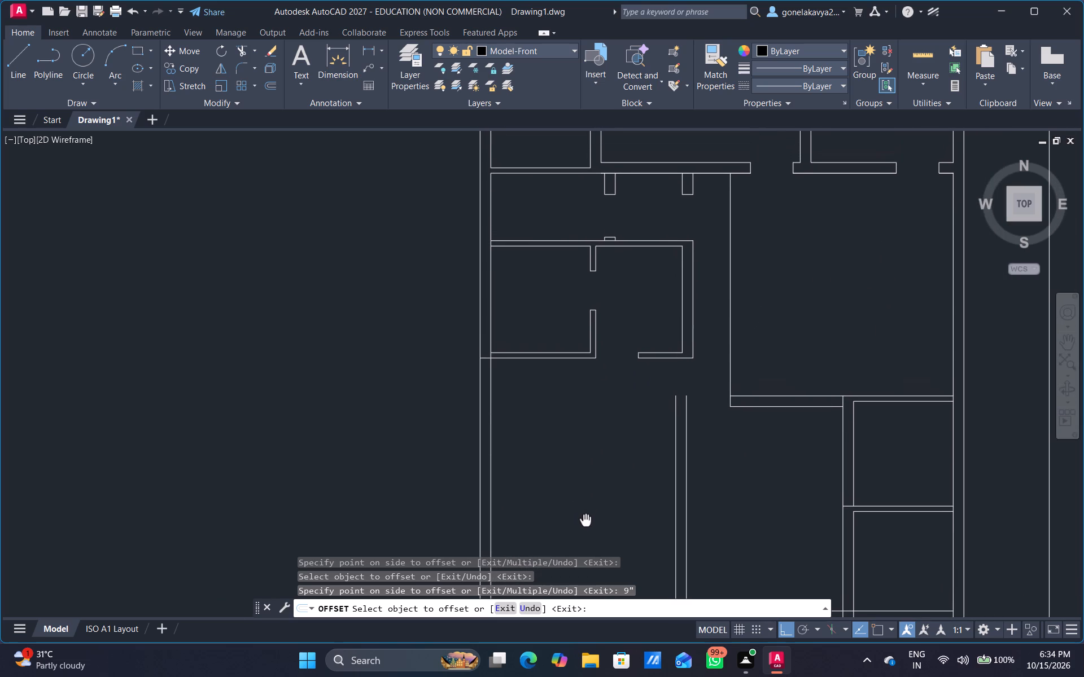
middle_click_drag(585, 520, 580, 504)
scroll(580, 504, "down", 1)
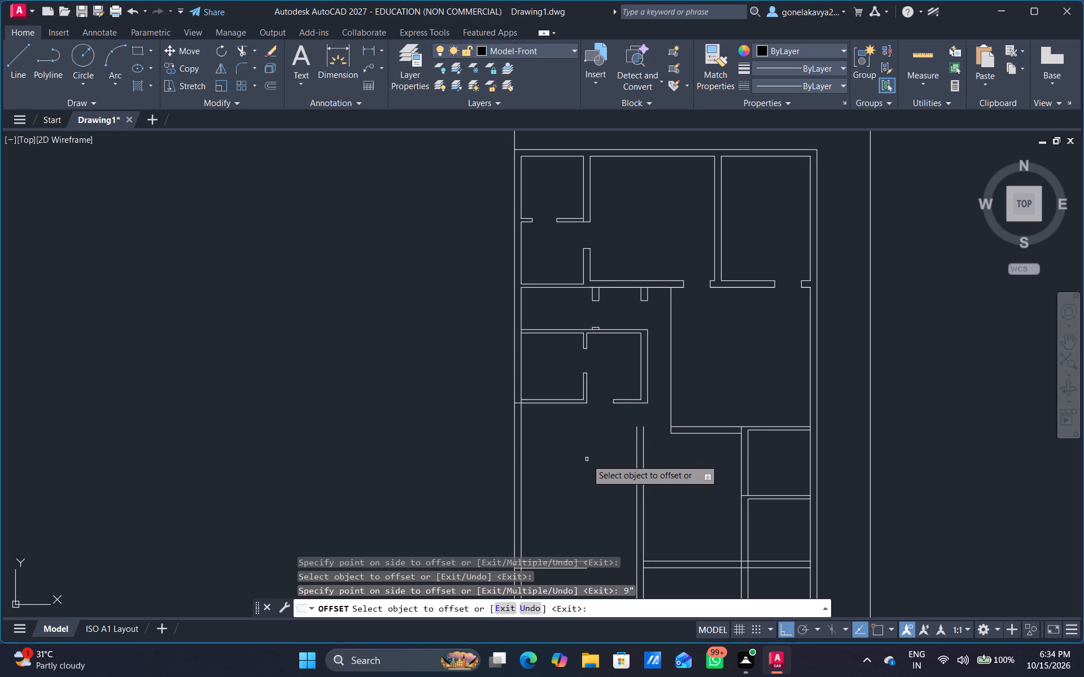
scroll(630, 504, "down", 1)
middle_click_drag(639, 507, 633, 349)
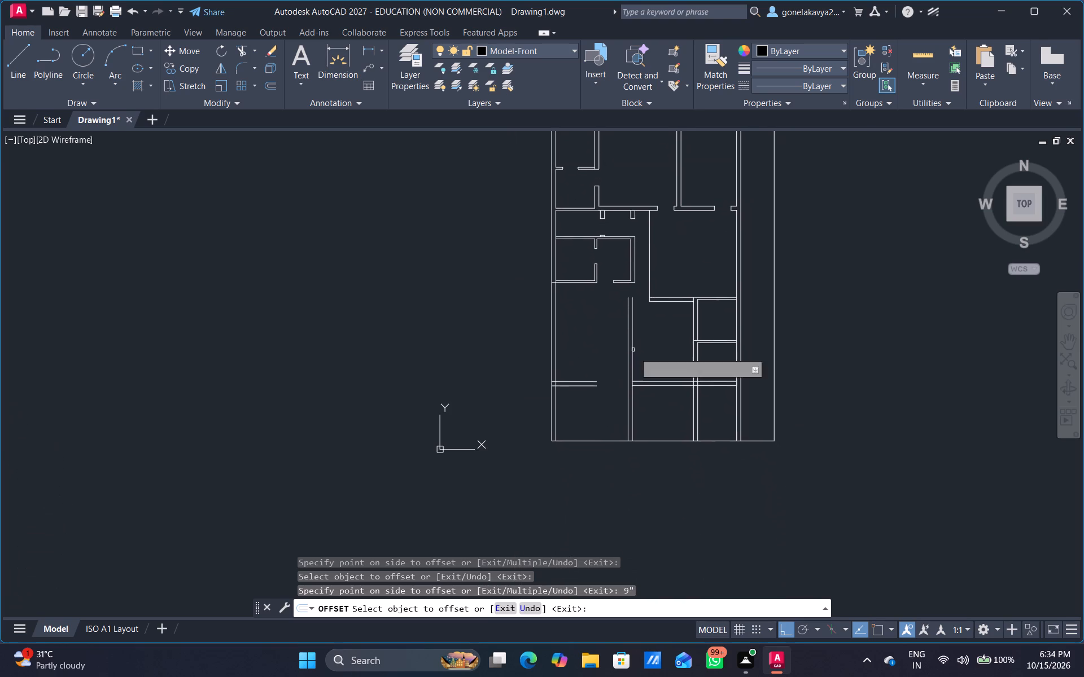
scroll(610, 420, "up", 2)
middle_click_drag(611, 429, 613, 352)
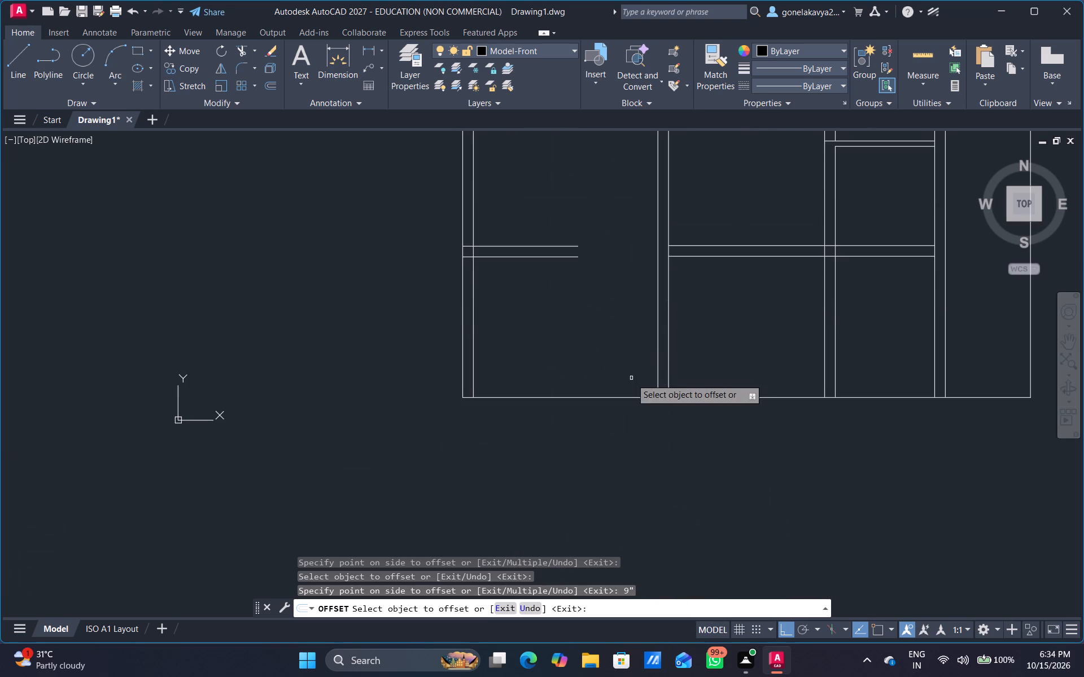
left_click(514, 256)
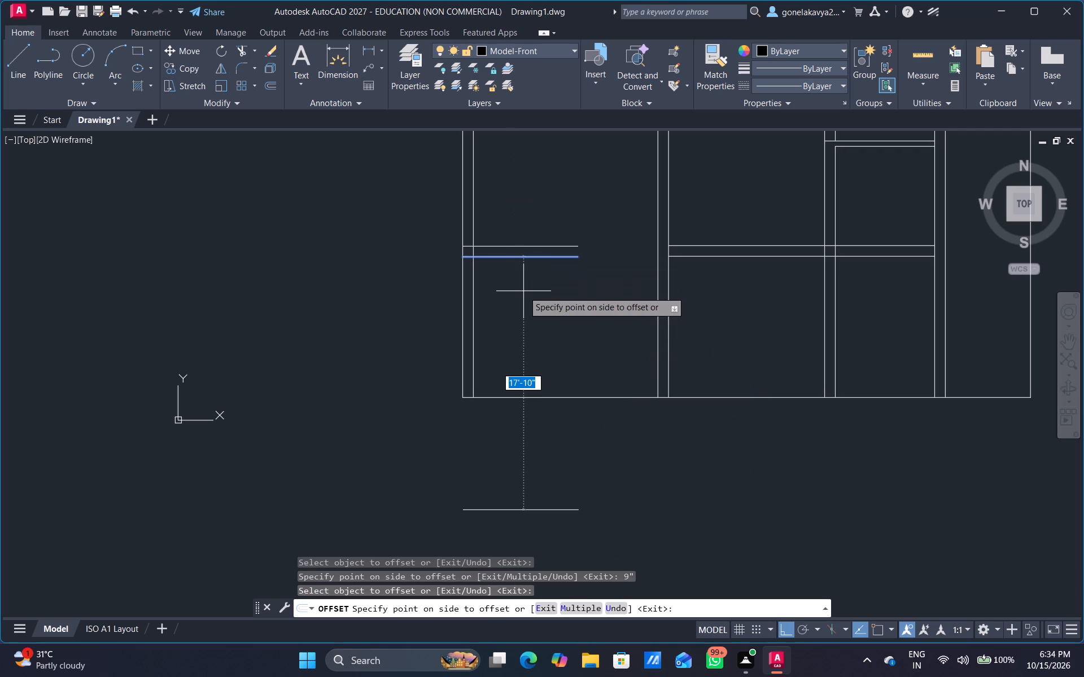
type("3'")
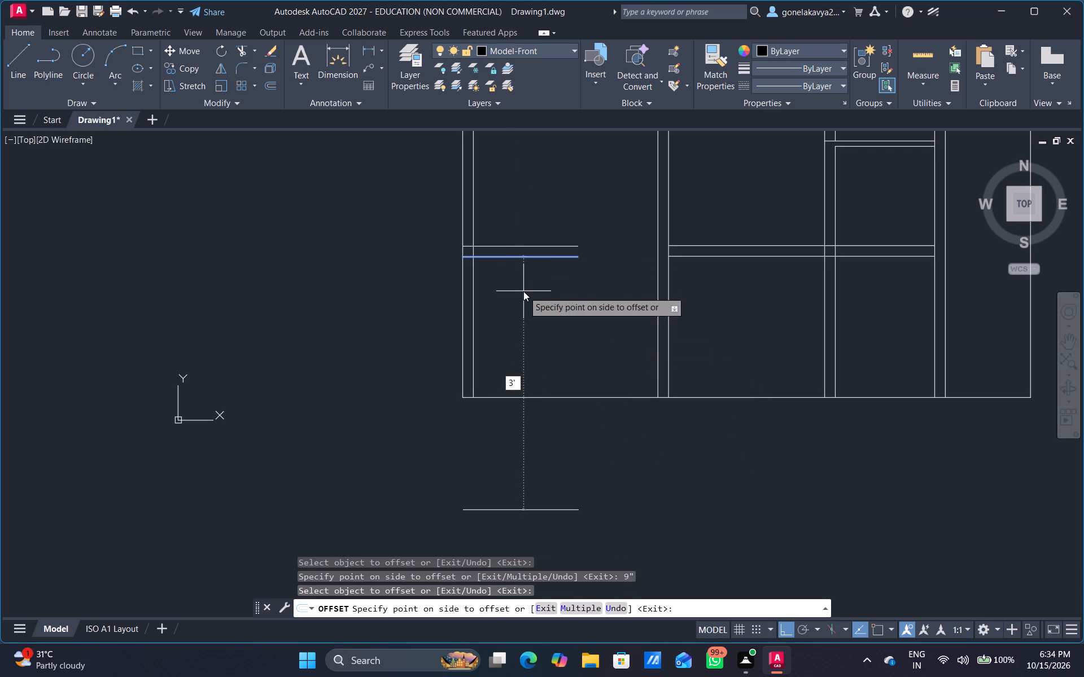
key("Return")
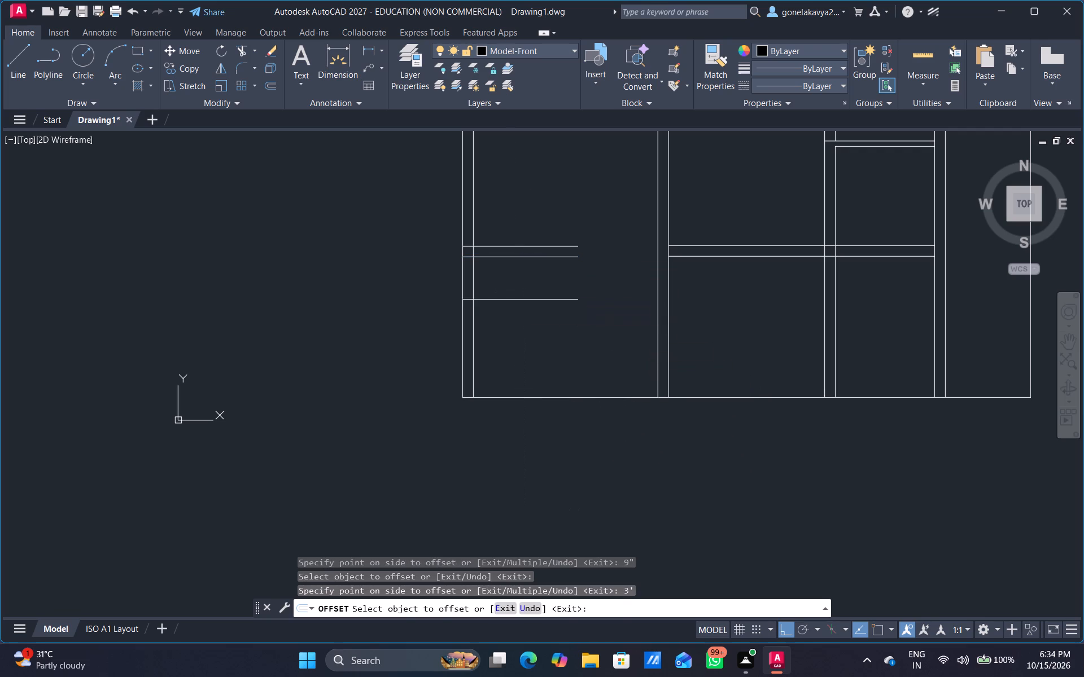
left_click(522, 300)
type("9\"")
key("Return")
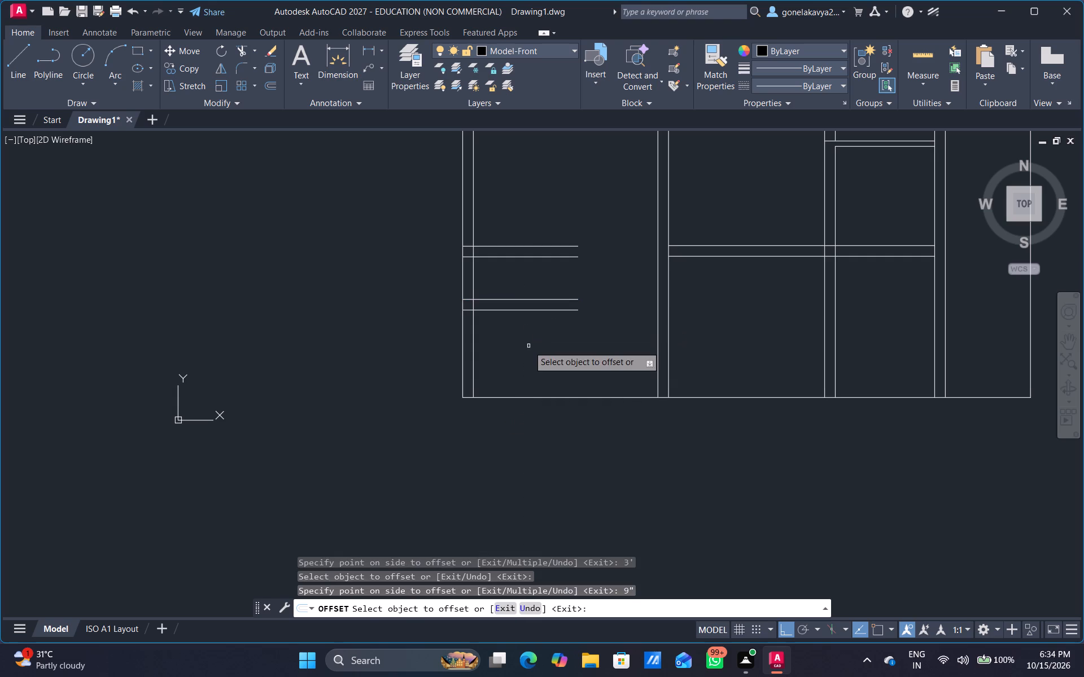
Extend both lines of the lowest 9" wall rightward to the far line of the vertical partition.
key("Escape")
type("EX")
key("space")
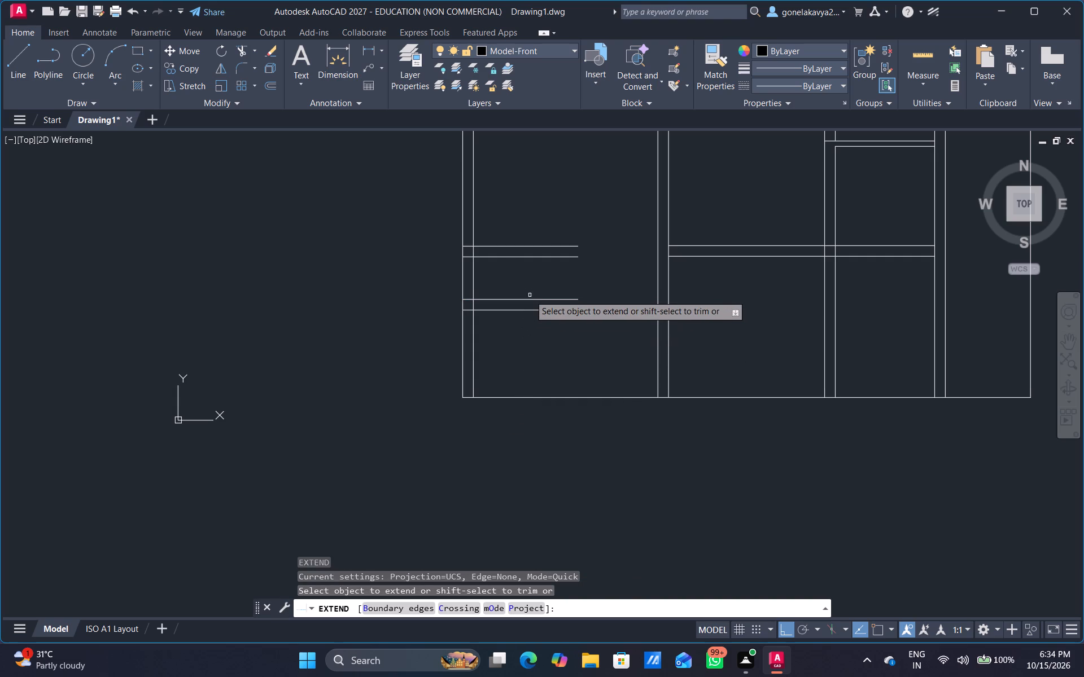
left_click(545, 300)
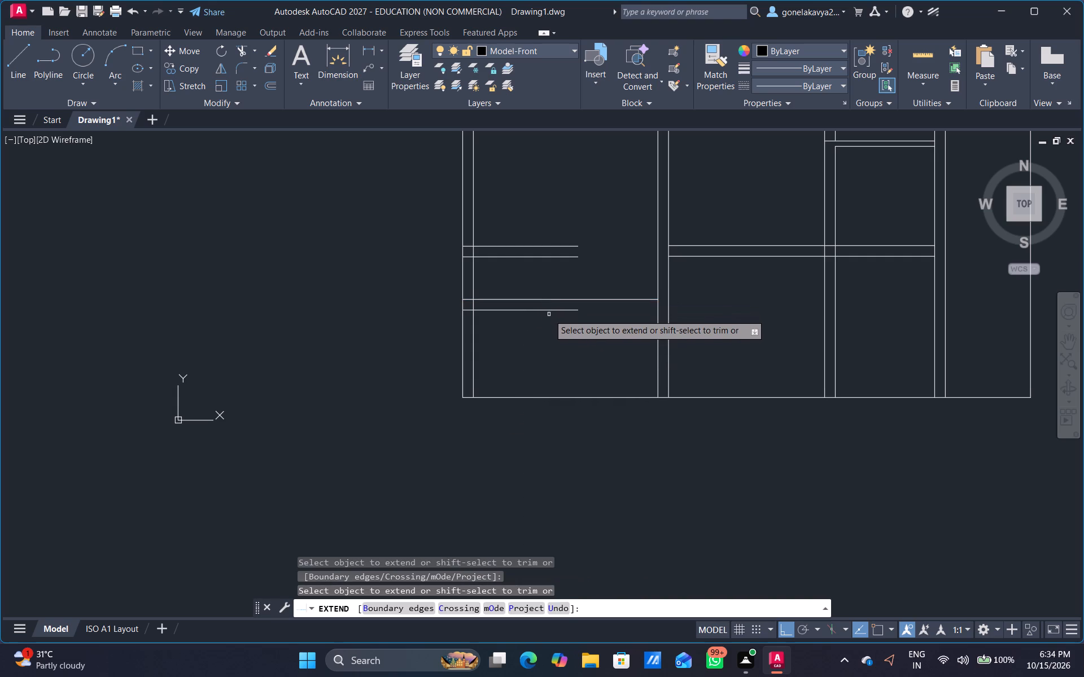
left_click(549, 311)
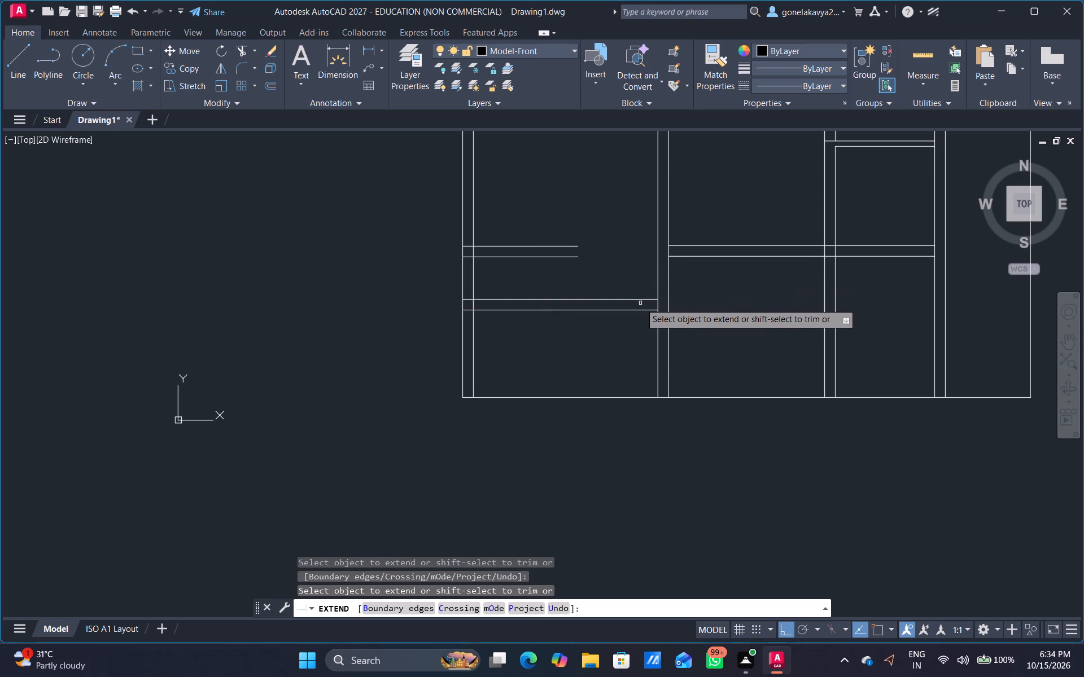
left_click(644, 300)
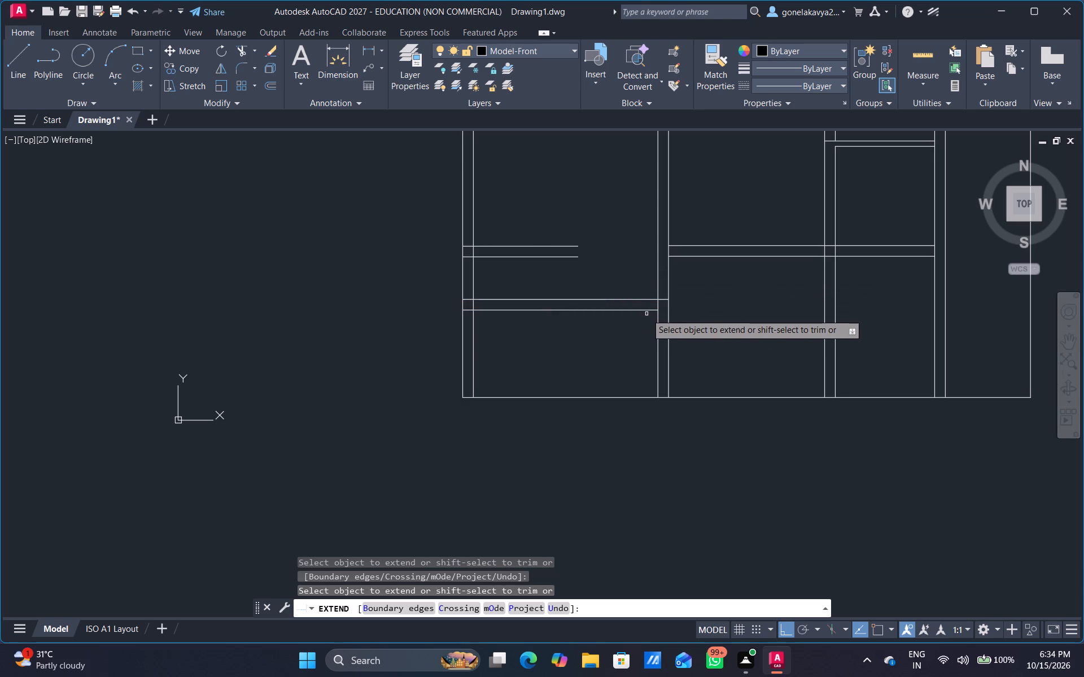
left_click(648, 310)
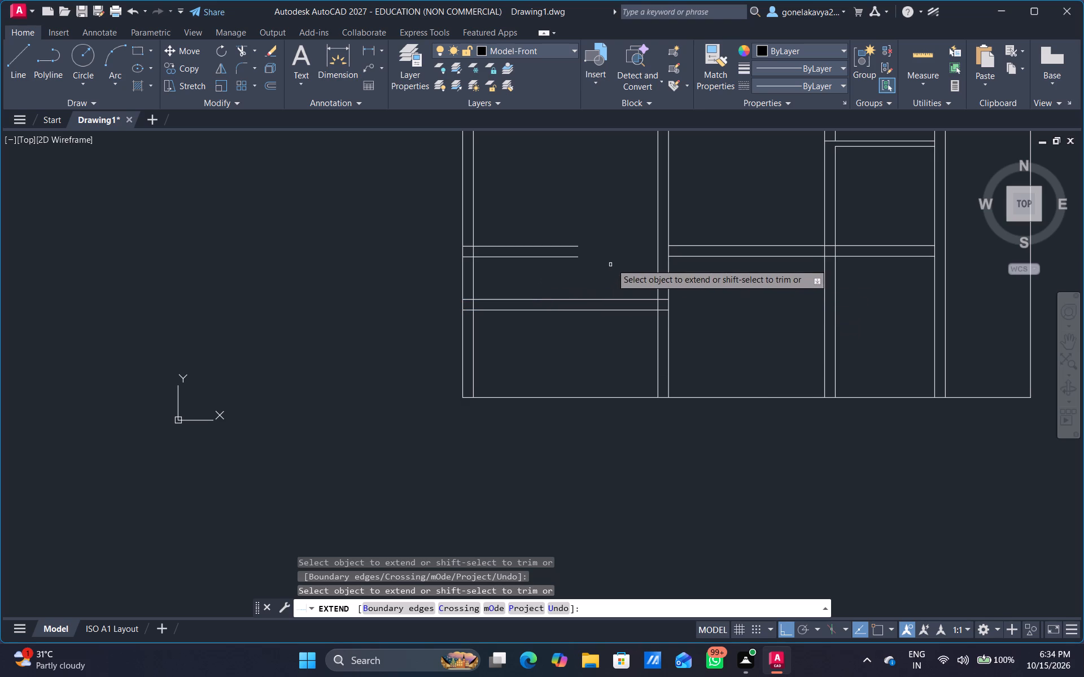
key("Escape")
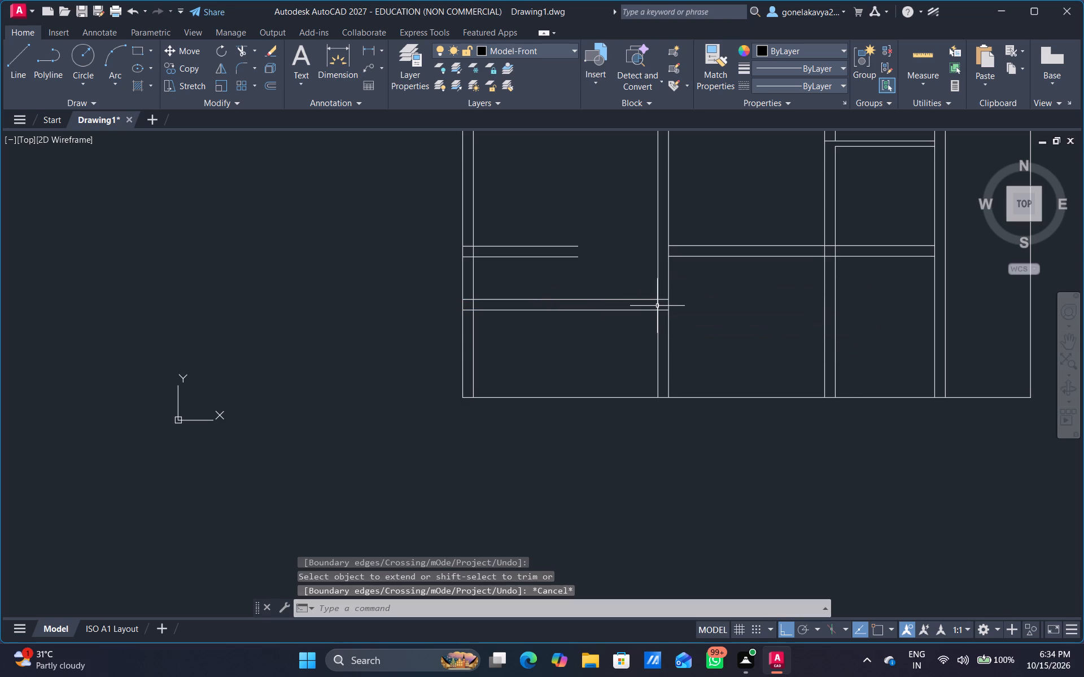
Trim off both lines of the vertical partition below the lowest 9" wall.
type("TR")
key("space")
left_click_drag(709, 307, 574, 395)
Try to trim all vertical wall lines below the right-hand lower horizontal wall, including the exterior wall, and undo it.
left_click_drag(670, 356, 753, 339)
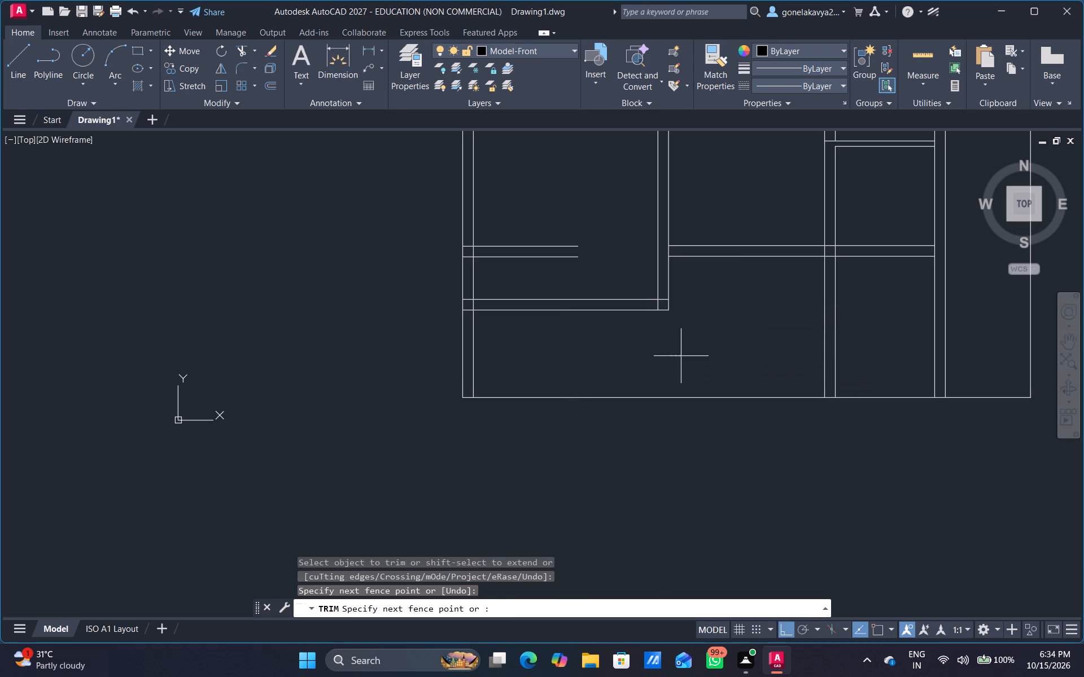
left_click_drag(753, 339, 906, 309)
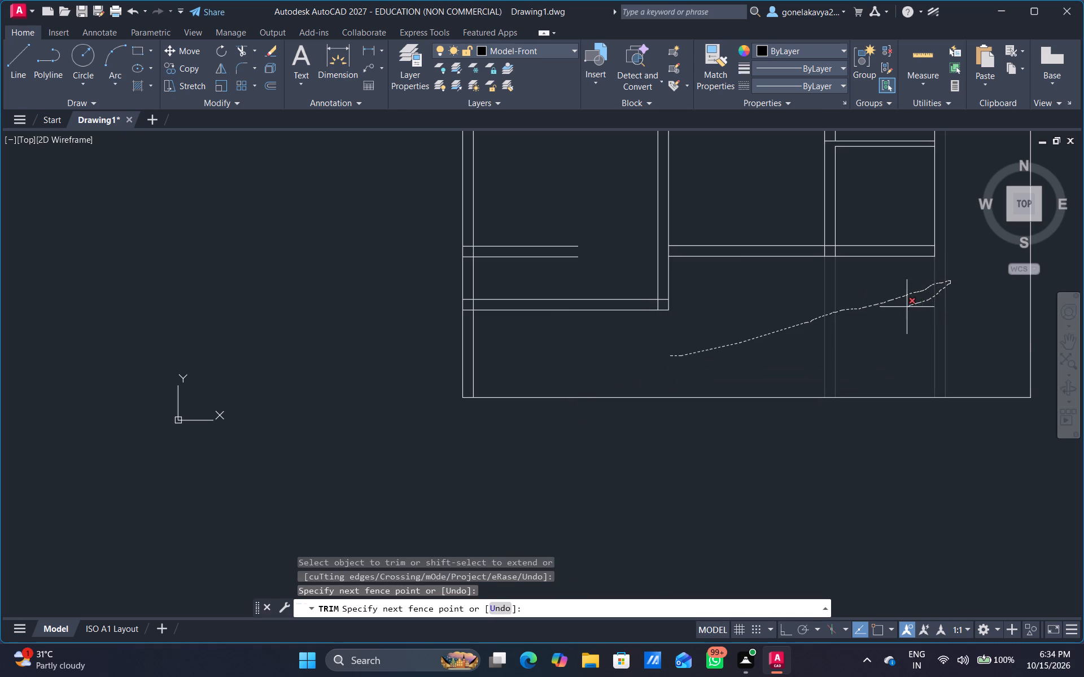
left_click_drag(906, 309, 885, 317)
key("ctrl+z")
Trim only the right-hand rooms' vertical wall lines below the lower horizontal wall, keeping the exterior wall.
left_click_drag(894, 305, 759, 380)
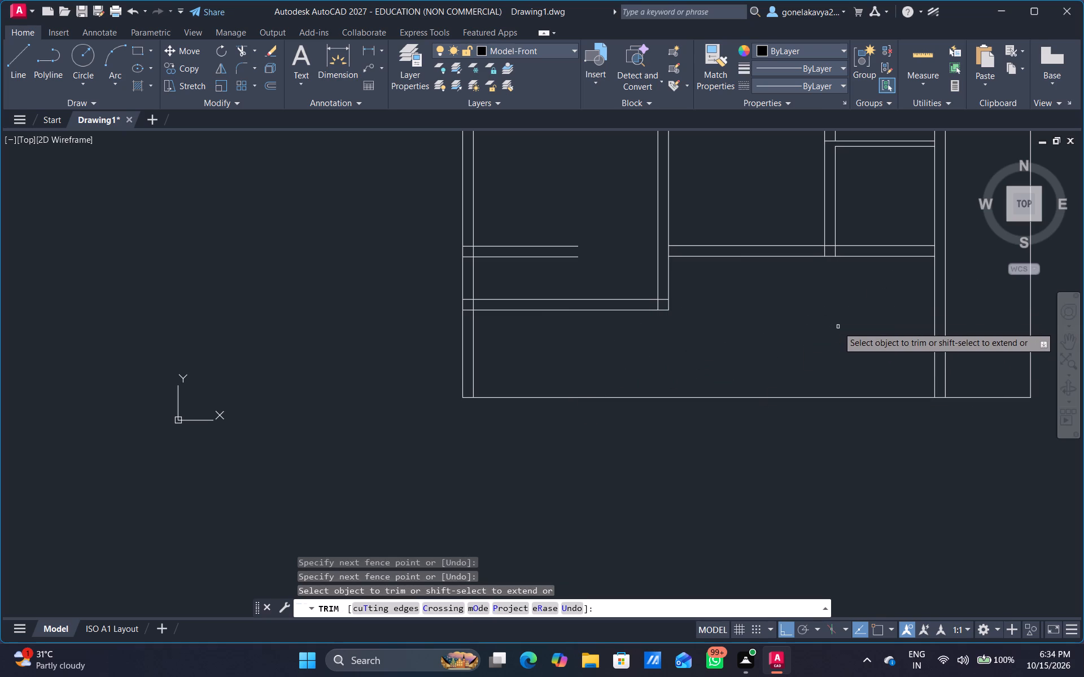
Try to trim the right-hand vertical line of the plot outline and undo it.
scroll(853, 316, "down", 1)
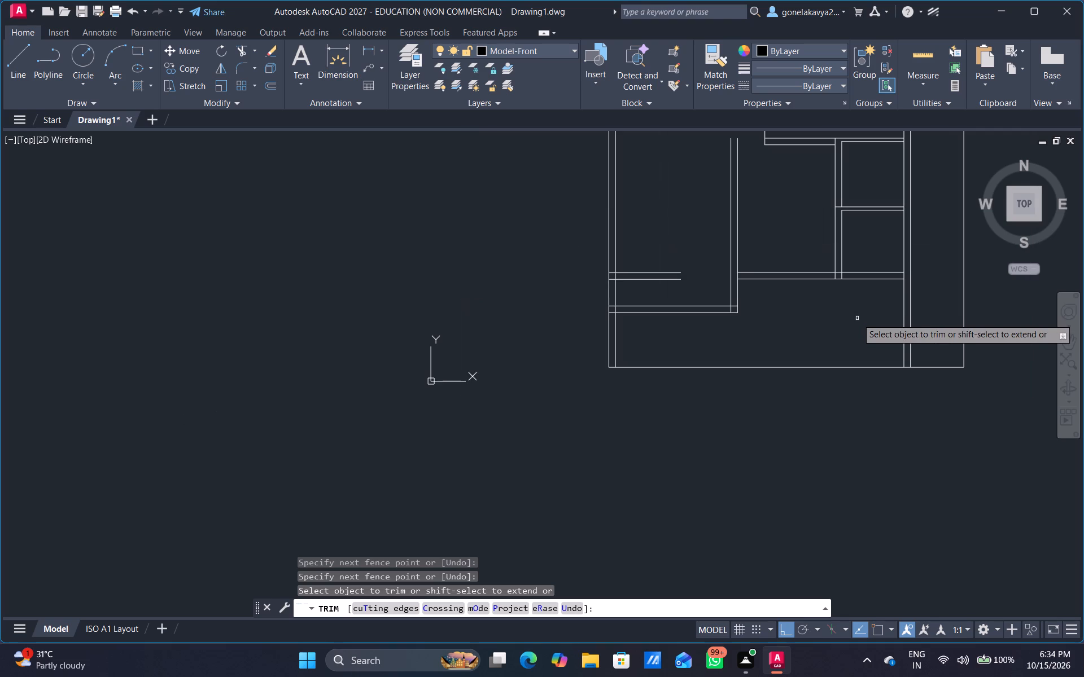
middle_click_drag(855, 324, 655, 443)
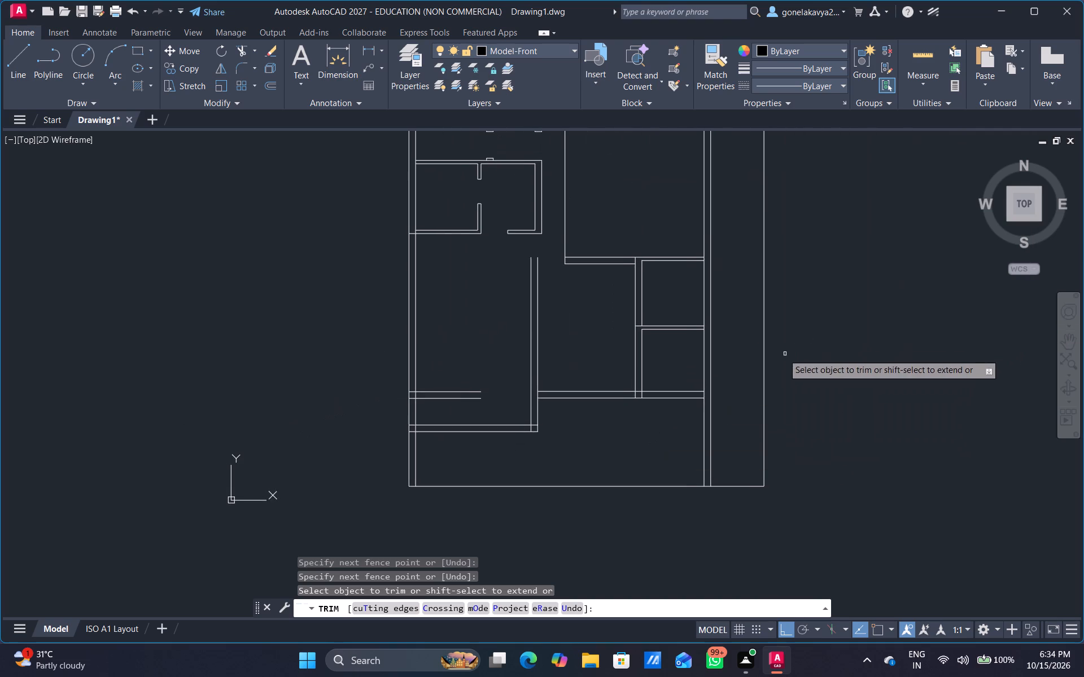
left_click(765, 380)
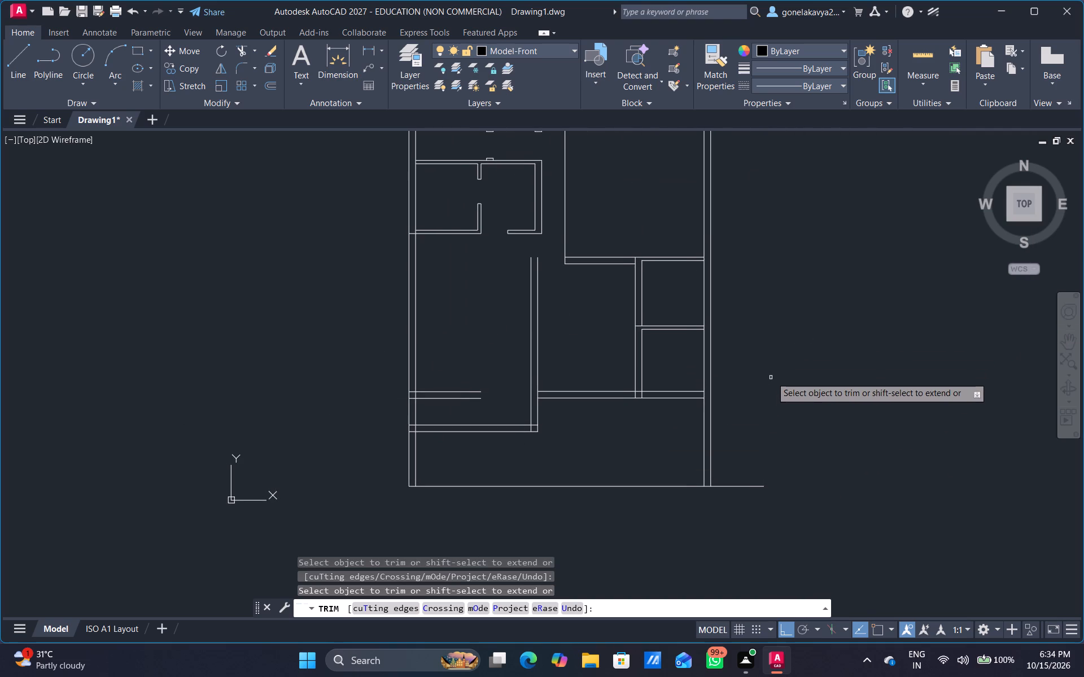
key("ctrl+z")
Trim away the short pair of horizontal lines above the lowest 9" wall, including their ends inside the exterior wall.
scroll(832, 302, "down", 2)
middle_click_drag(804, 322, 790, 368)
scroll(693, 333, "up", 2)
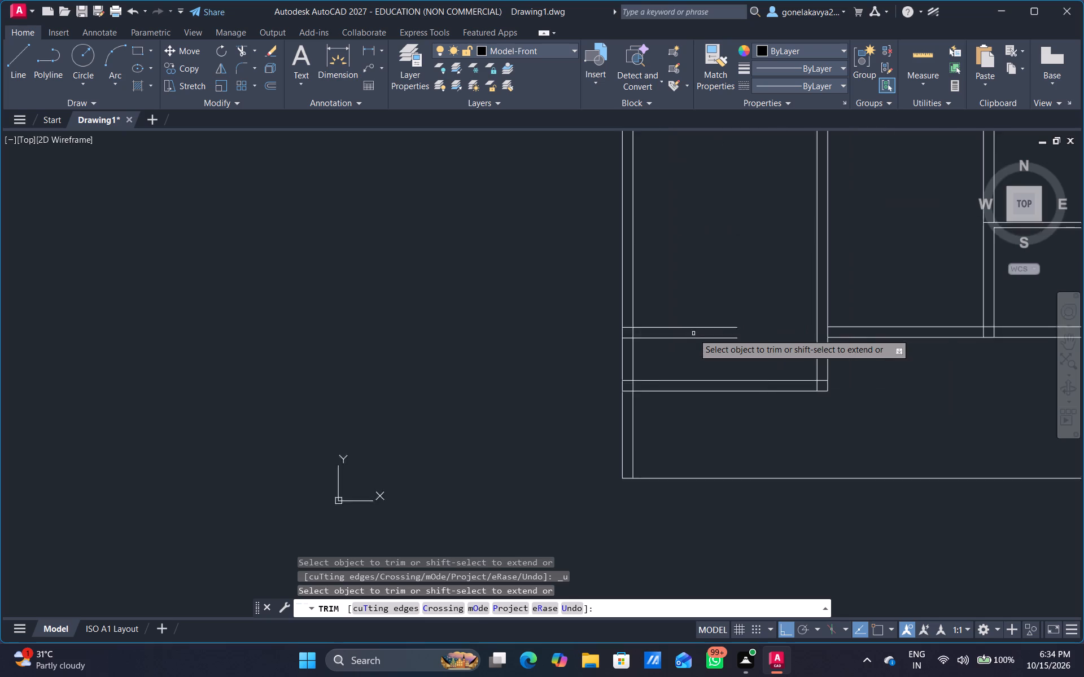
scroll(693, 333, "up", 2)
left_click_drag(672, 291, 683, 390)
left_click_drag(534, 359, 528, 335)
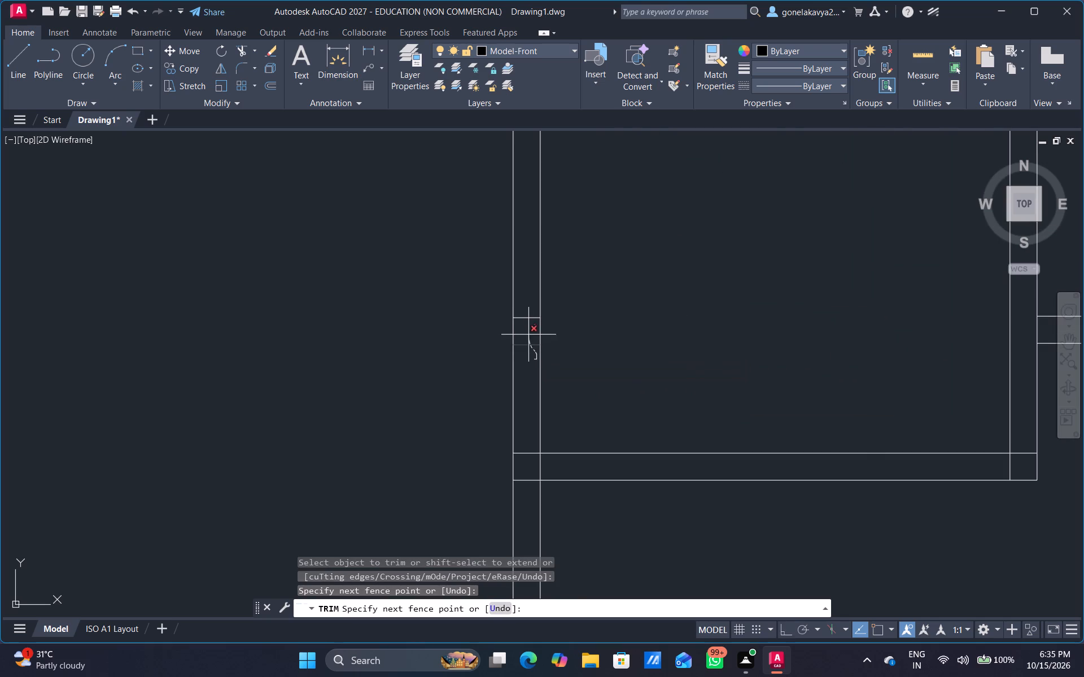
left_click_drag(528, 335, 524, 314)
scroll(692, 260, "down", 3)
middle_click_drag(735, 257, 648, 423)
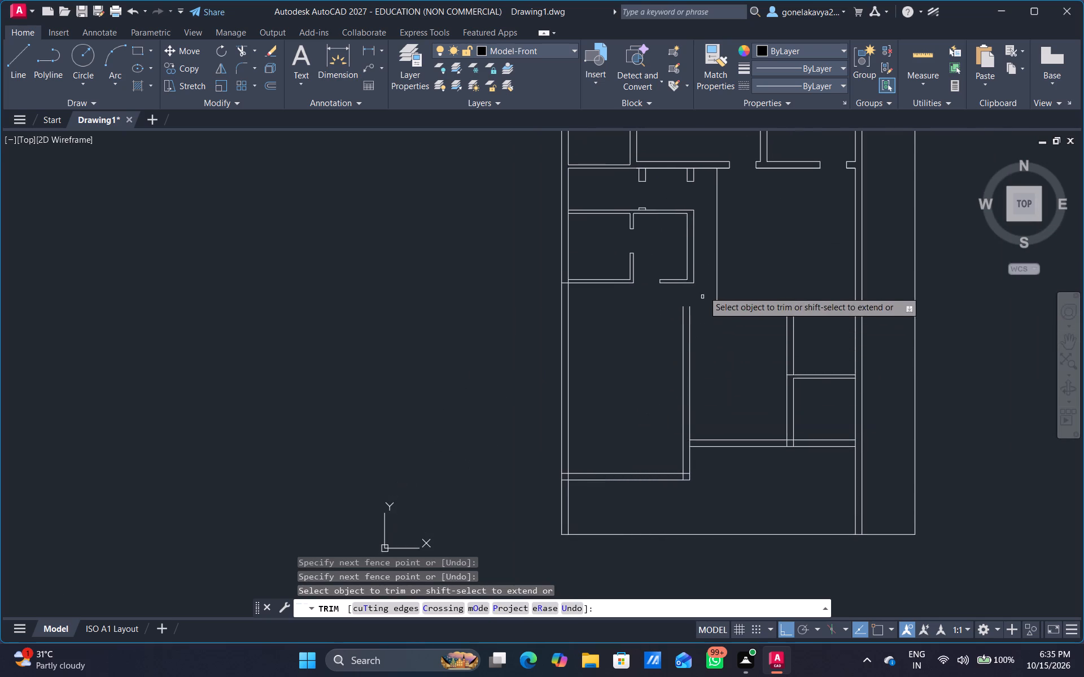
Trim away the stray vertical line between the middle horizontal wall and the right-hand rooms' top wall.
scroll(703, 271, "up", 3)
left_click_drag(731, 292, 801, 270)
Trim the end of the partition's vertical line that crosses inside the right-hand rooms' top wall.
scroll(801, 270, "down", 3)
middle_click_drag(823, 226, 750, 279)
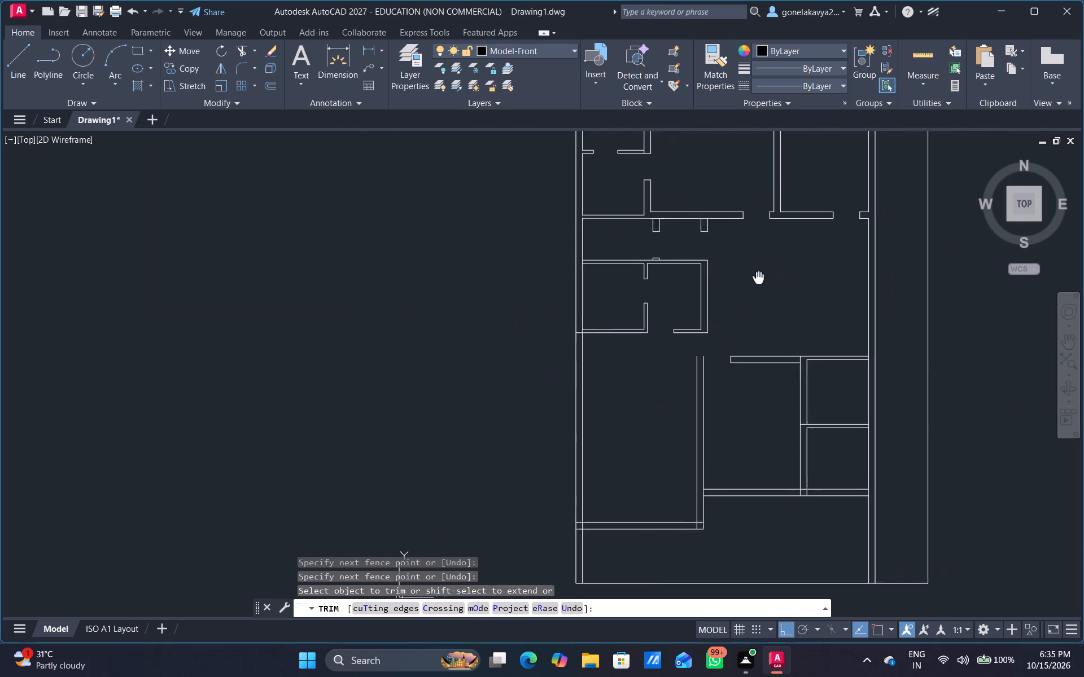
middle_click_drag(750, 279, 728, 276)
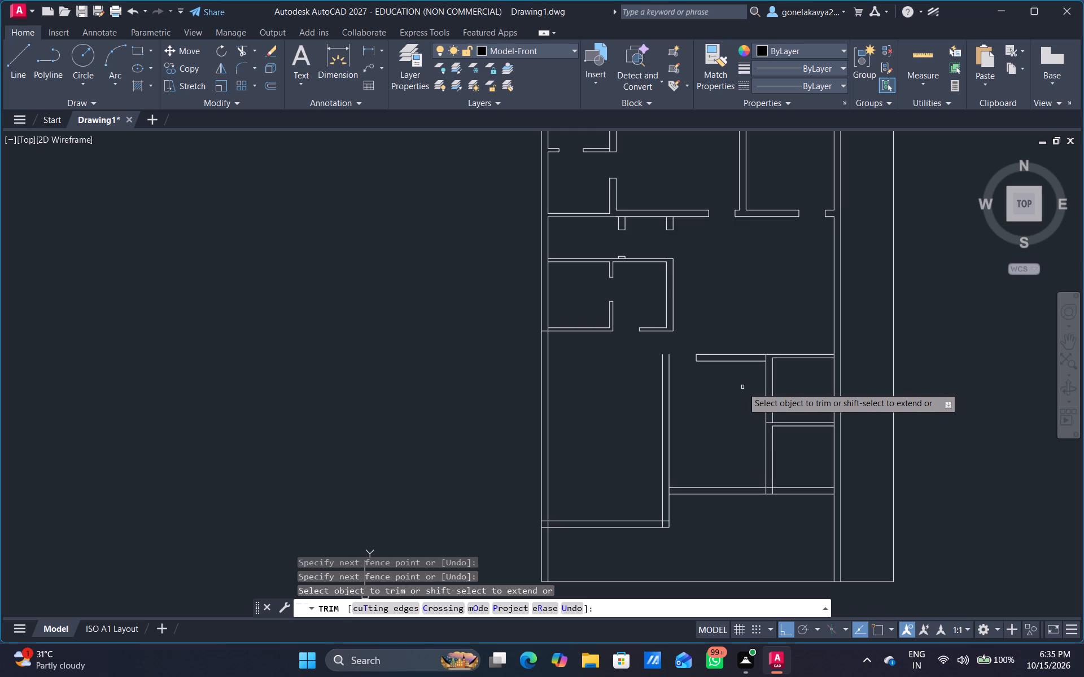
scroll(757, 366, "up", 3)
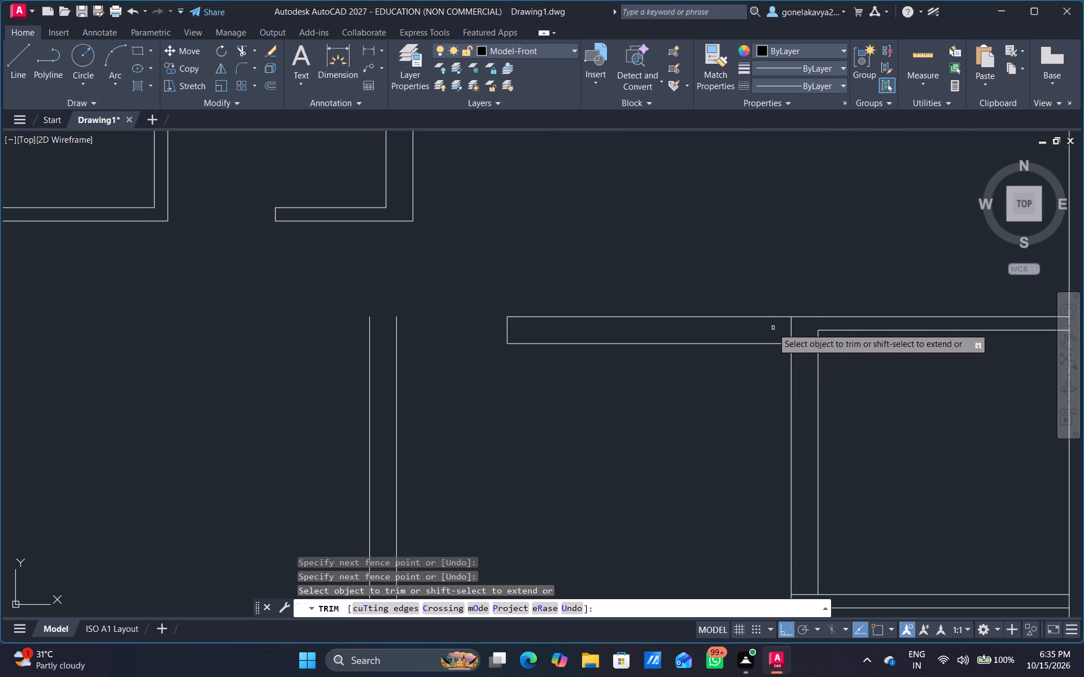
left_click_drag(772, 328, 790, 324)
left_click(791, 331)
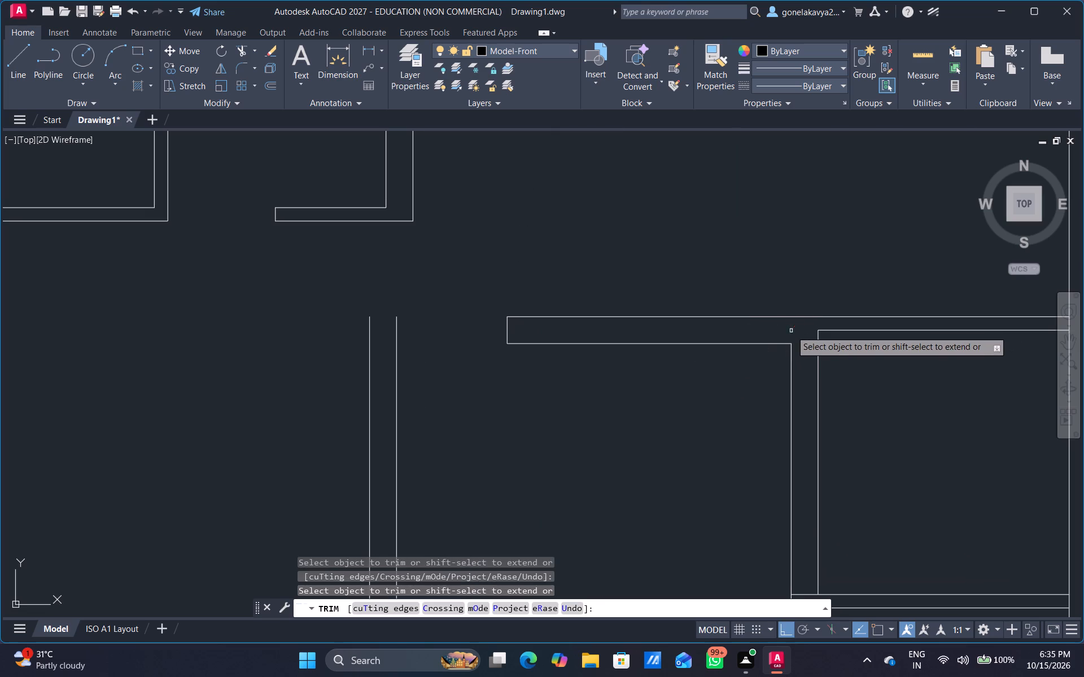
Trim the overlapping lines where the right-hand rooms' vertical partition meets their lower horizontal wall, leaving a clean T-junction.
scroll(724, 423, "down", 2)
middle_click_drag(684, 449, 711, 379)
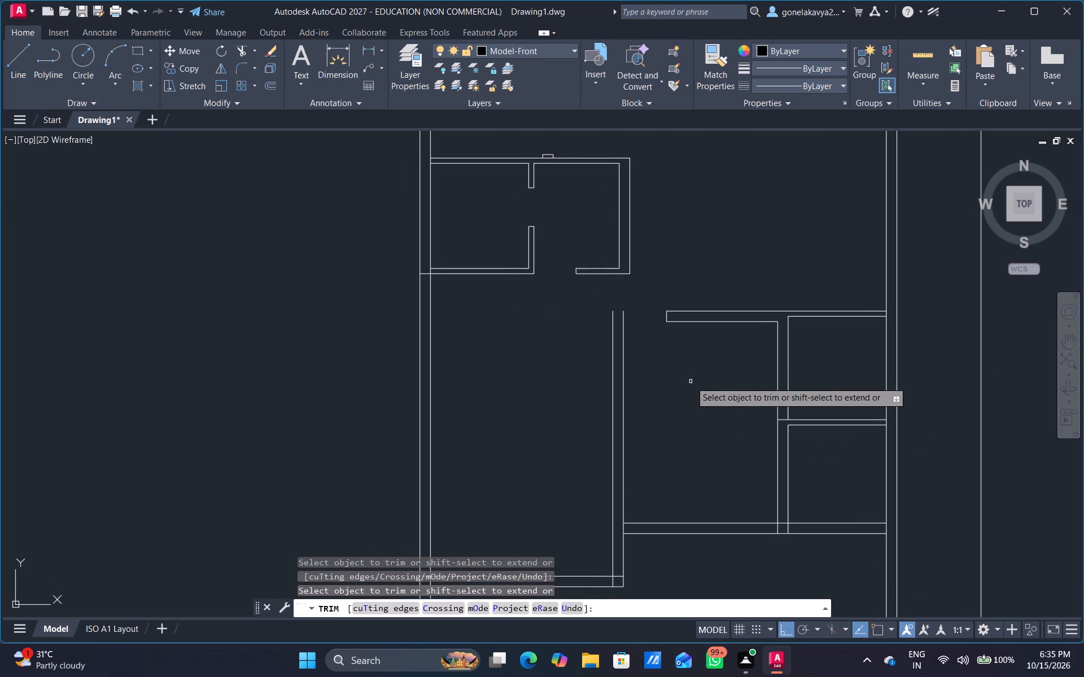
scroll(666, 361, "up", 1)
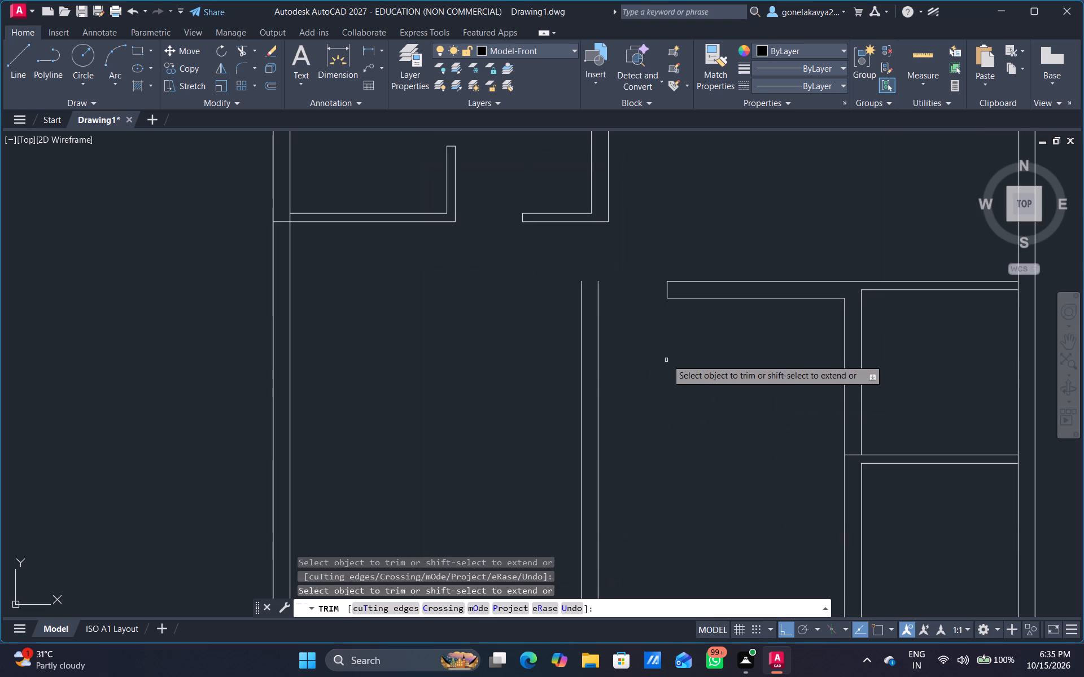
middle_click_drag(672, 348, 679, 383)
scroll(713, 381, "down", 1)
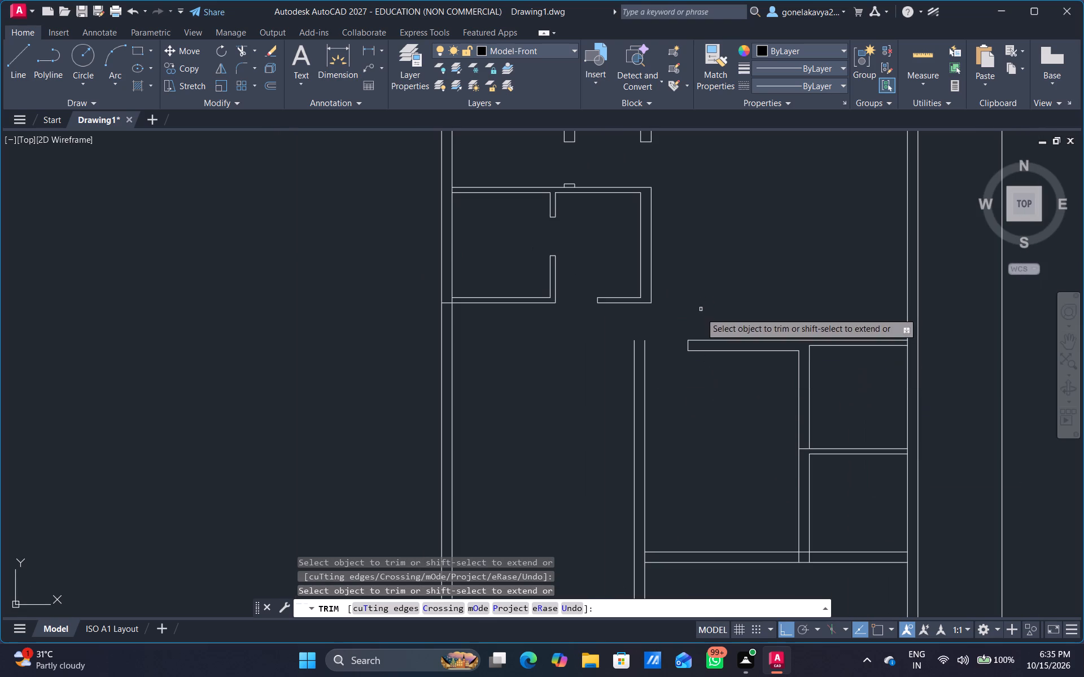
middle_click_drag(779, 478, 749, 403)
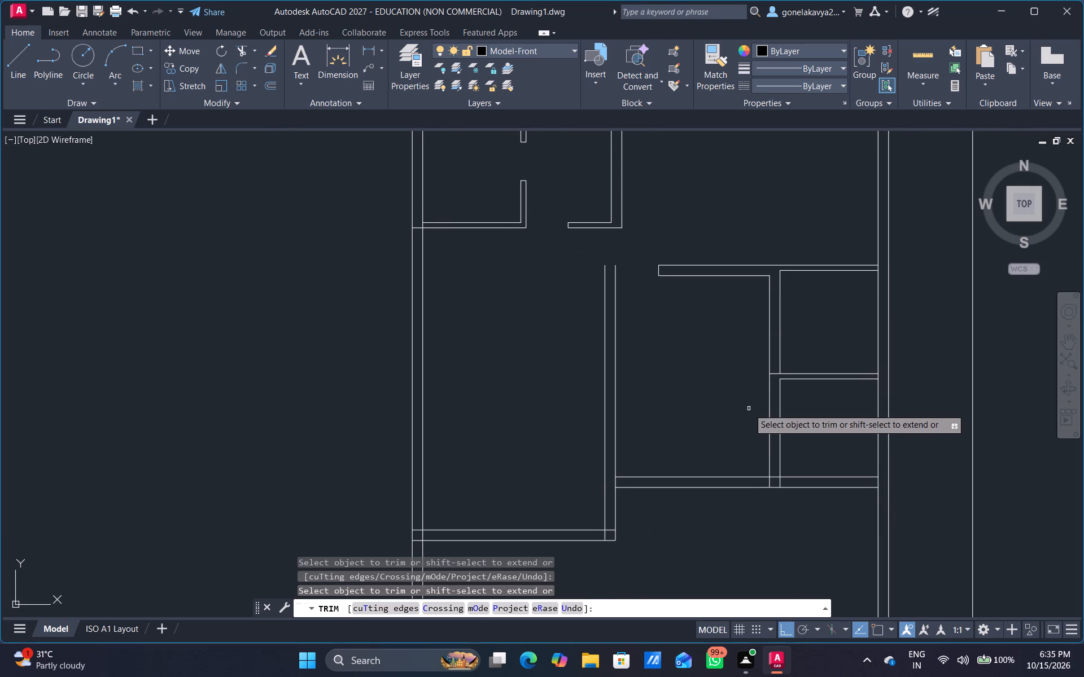
middle_click_drag(738, 430, 736, 412)
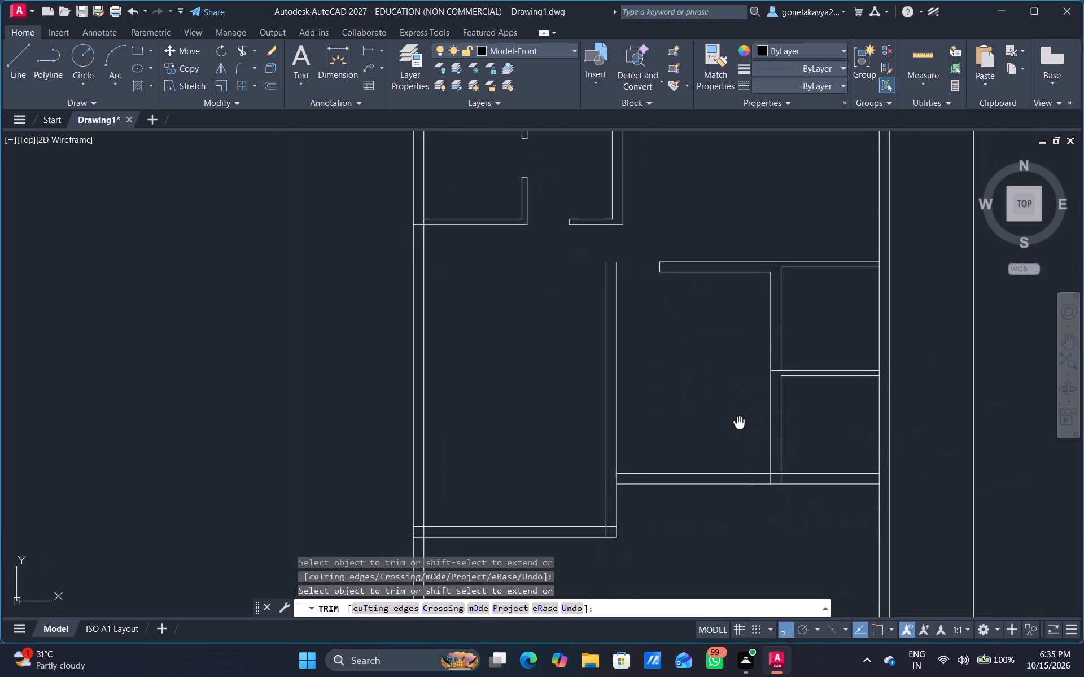
middle_click_drag(736, 412, 716, 325)
scroll(782, 441, "up", 3)
middle_click_drag(705, 366, 754, 549)
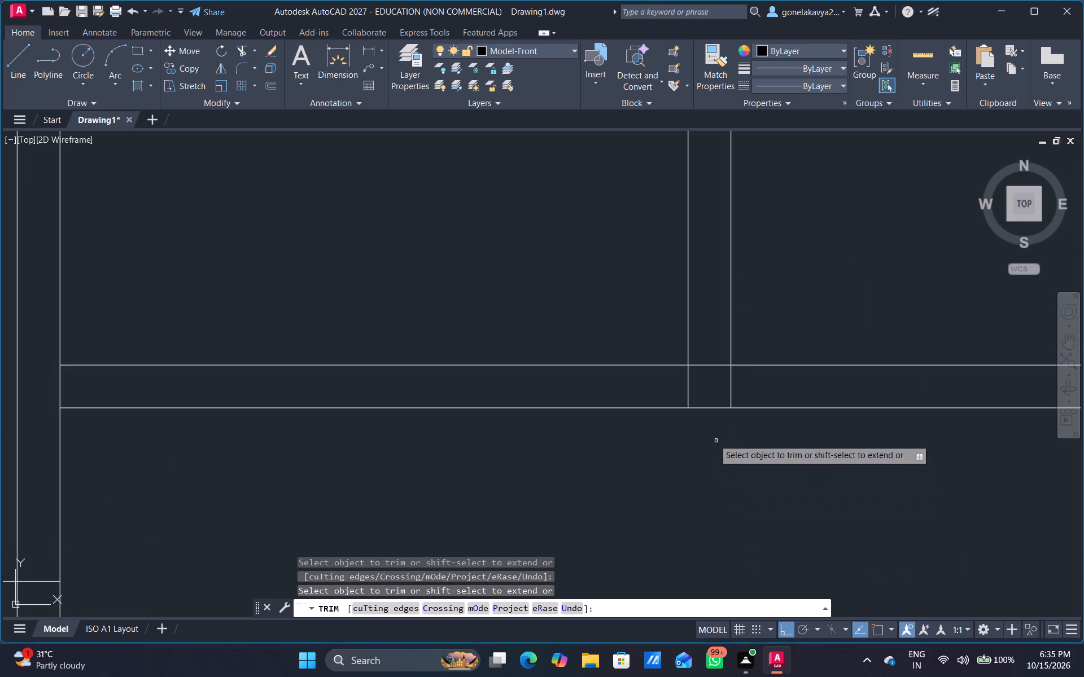
left_click_drag(705, 386, 708, 375)
left_click_drag(708, 358, 741, 382)
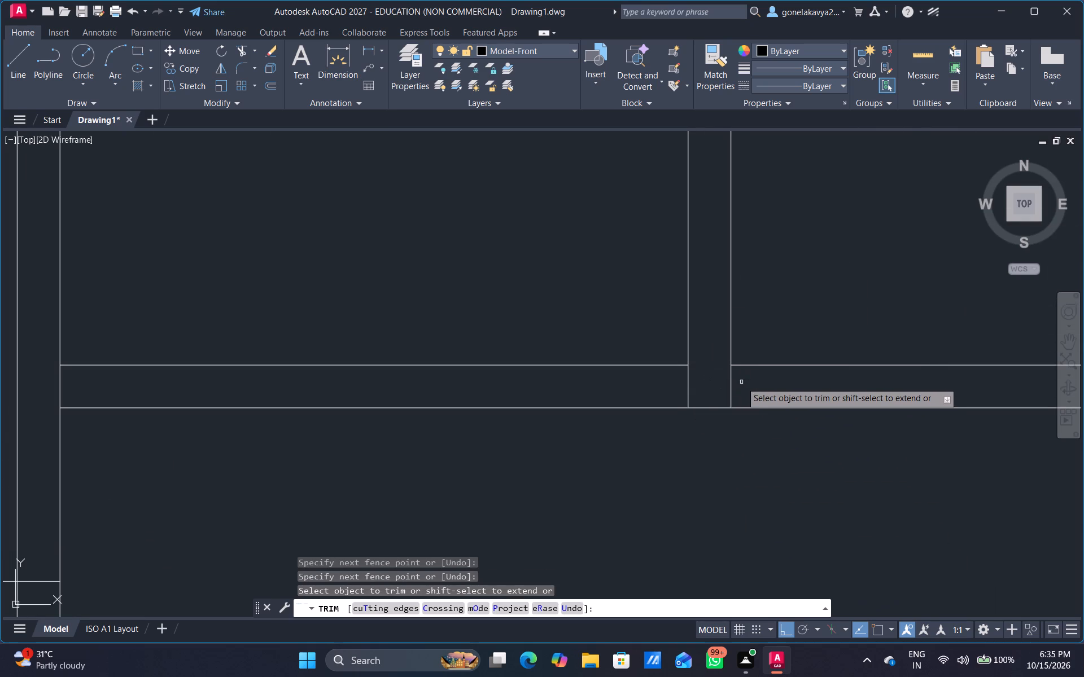
left_click_drag(732, 382, 719, 382)
middle_click_drag(742, 381, 832, 357)
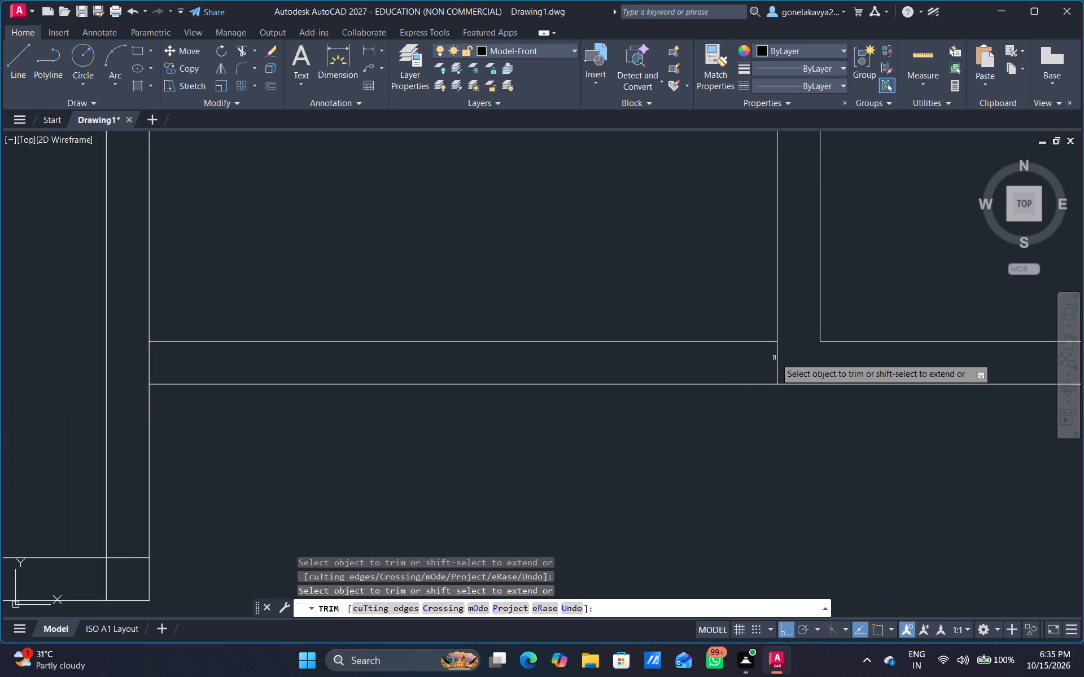
left_click(779, 359)
Trim the overlapping lines at the lower-left room's wall junctions: the adjoining lower wall, its bottom corner and the left exterior wall.
scroll(715, 417, "down", 2)
middle_click_drag(722, 493, 895, 371)
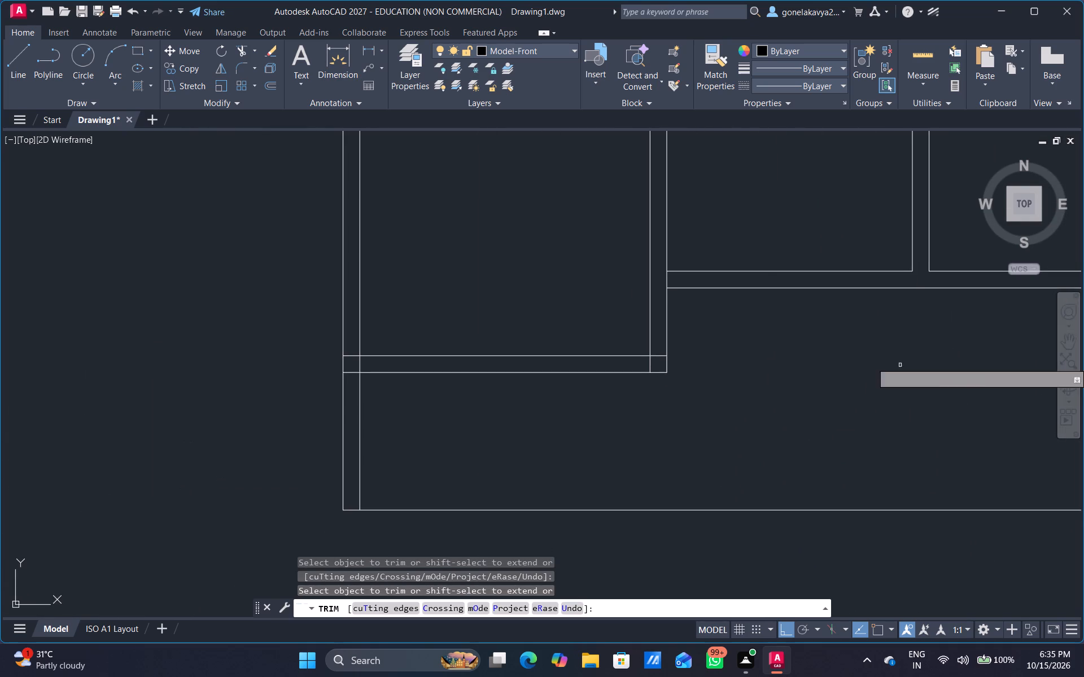
middle_click_drag(773, 352, 938, 342)
scroll(825, 270, "up", 2)
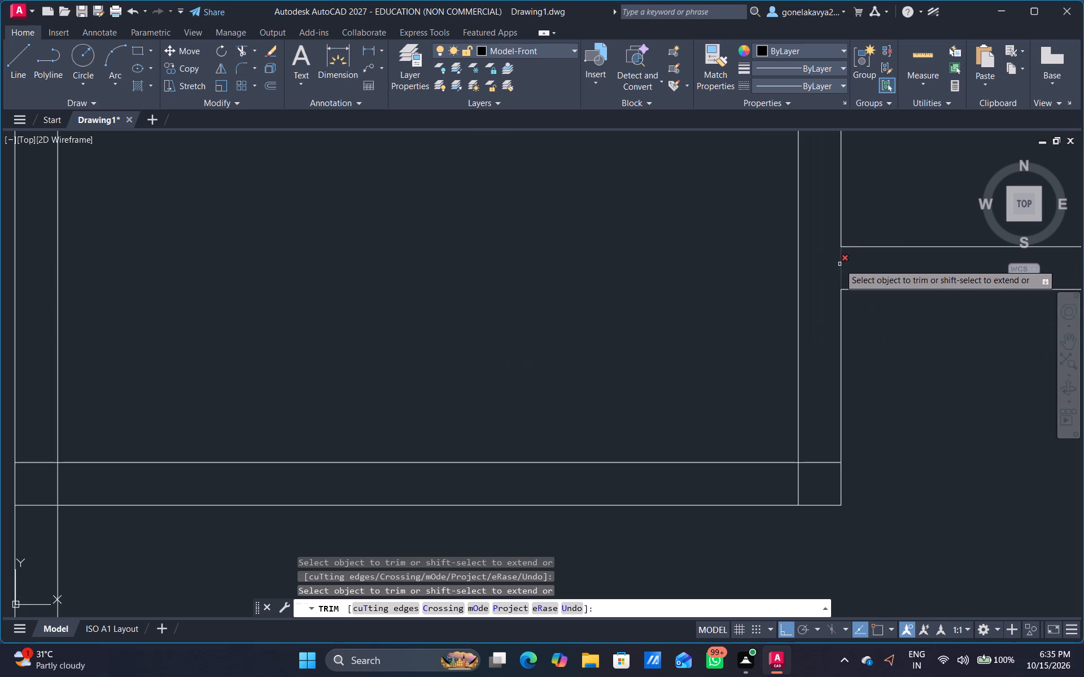
left_click(841, 268)
left_click_drag(788, 492, 827, 435)
scroll(823, 436, "down", 4)
middle_click_drag(749, 480, 950, 442)
scroll(892, 412, "up", 3)
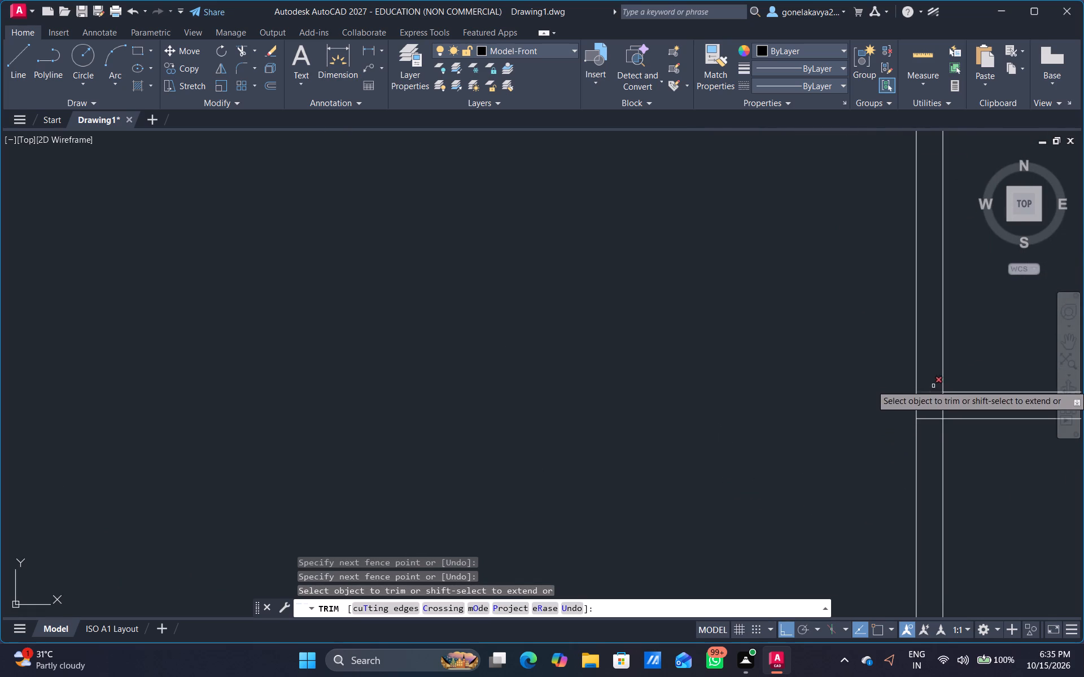
left_click_drag(927, 385, 938, 432)
left_click_drag(928, 408, 954, 402)
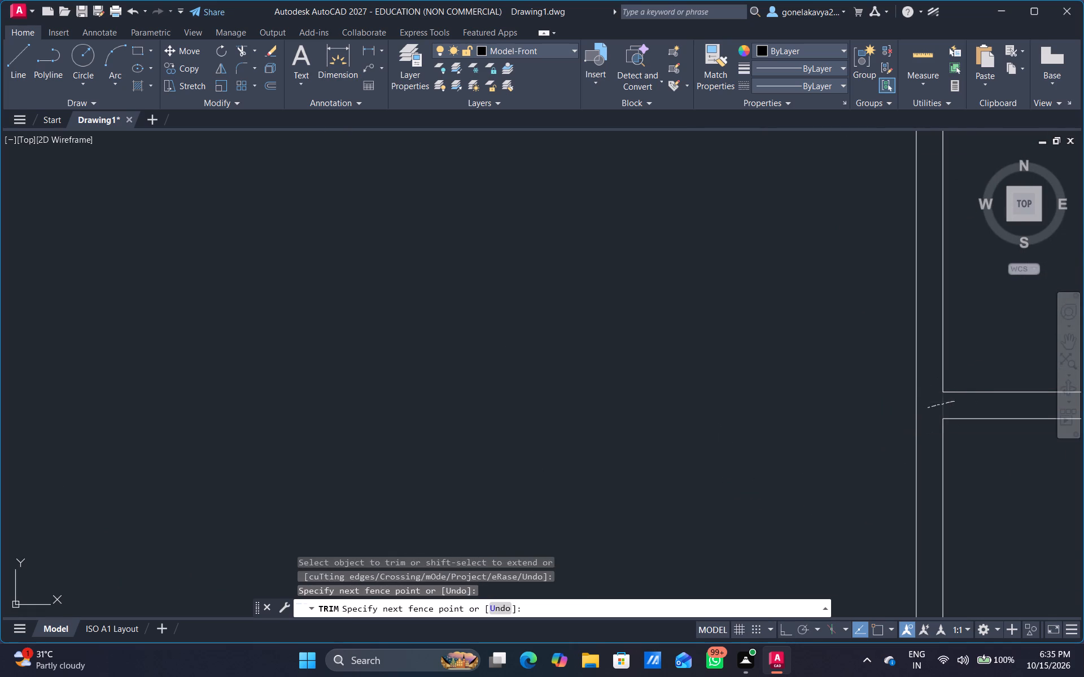
Trim the crossing lines where the small middle-left rooms' horizontal walls meet the left exterior wall.
scroll(955, 405, "down", 1)
middle_click_drag(970, 345, 828, 553)
scroll(853, 508, "down", 3)
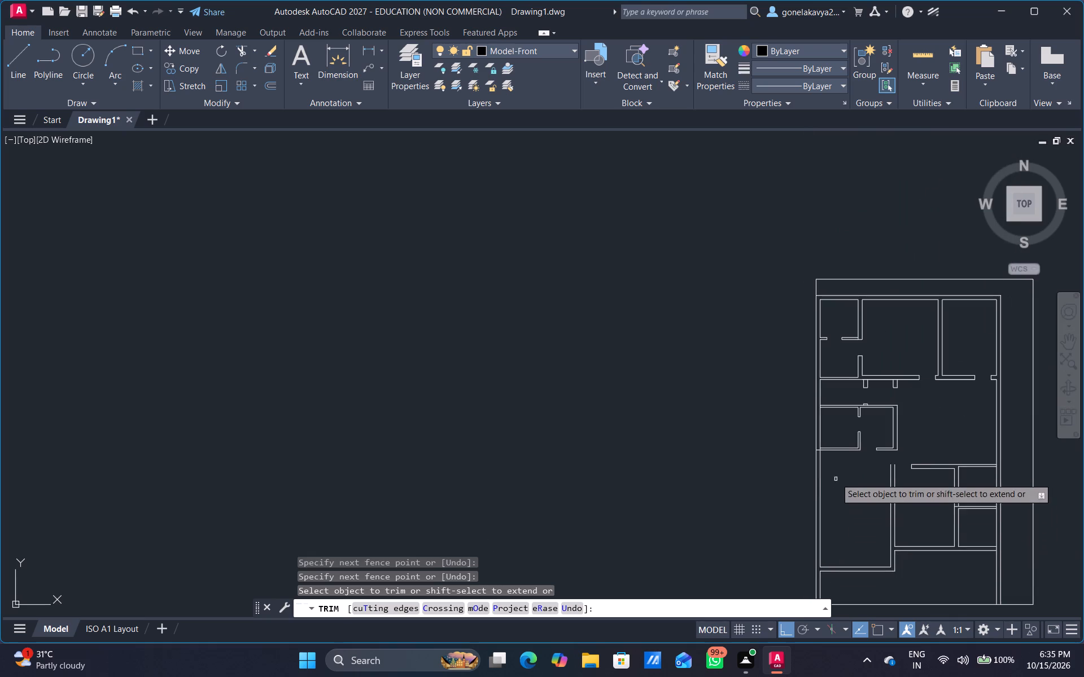
scroll(822, 440, "up", 4)
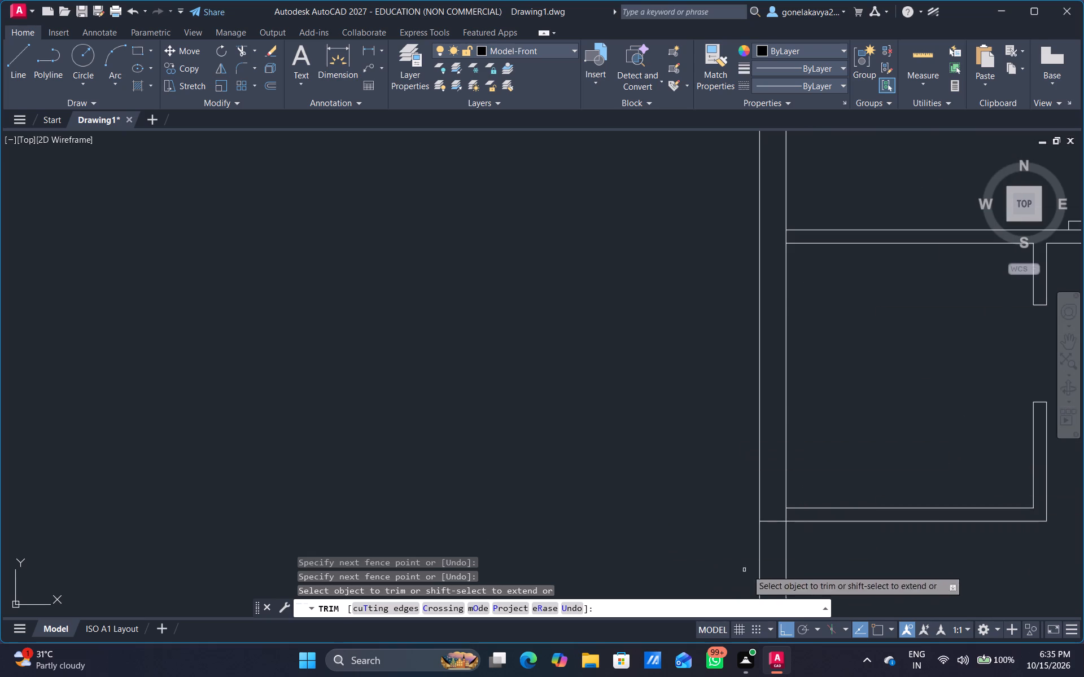
left_click_drag(771, 539, 764, 512)
left_click_drag(779, 513, 793, 513)
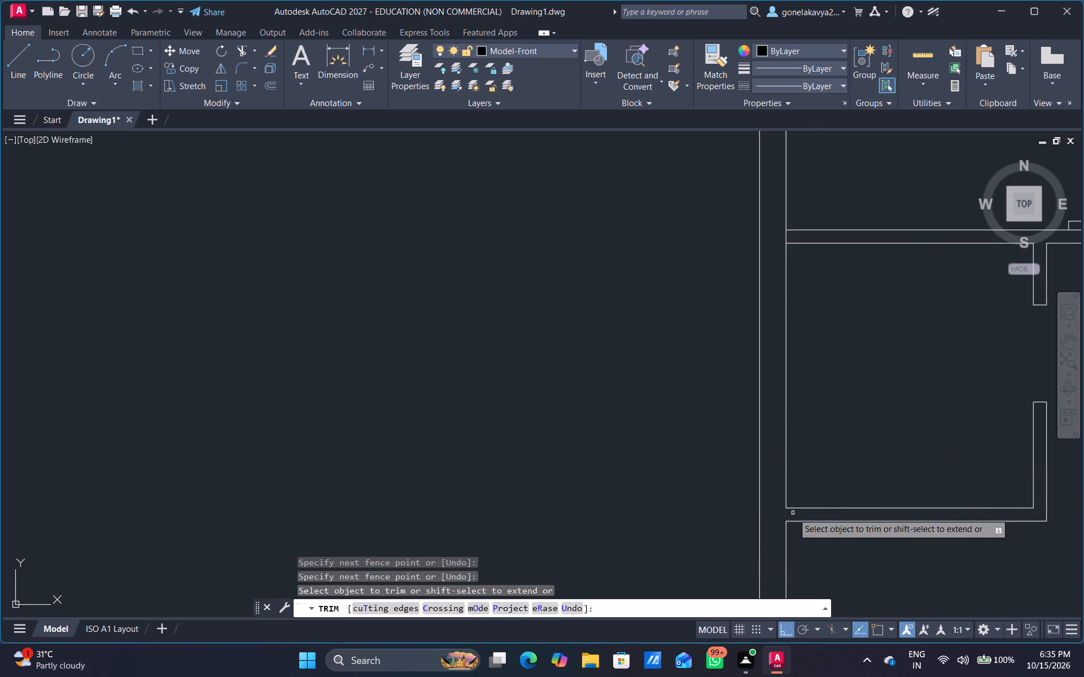
scroll(784, 365, "down", 1)
scroll(777, 287, "up", 3)
left_click_drag(822, 272, 831, 267)
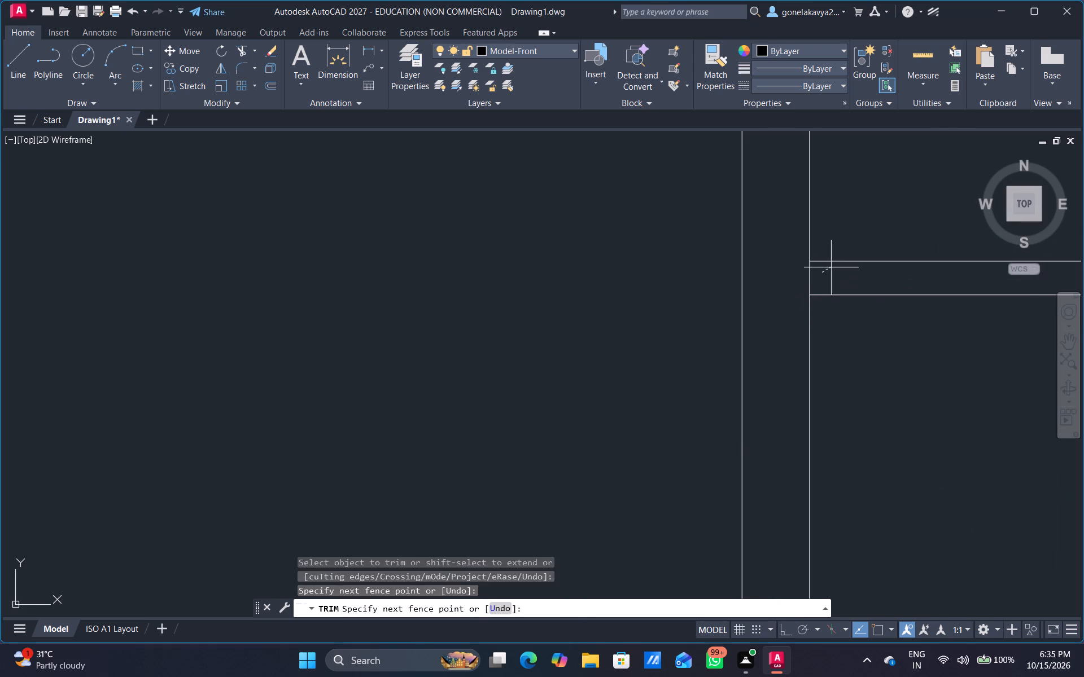
left_click_drag(831, 267, 832, 267)
left_click_drag(800, 285, 828, 269)
Extend both lines of the right-hand rooms' top wall to the lower-left room's vertical wall, taking the upper line to its far side.
scroll(810, 282, "down", 4)
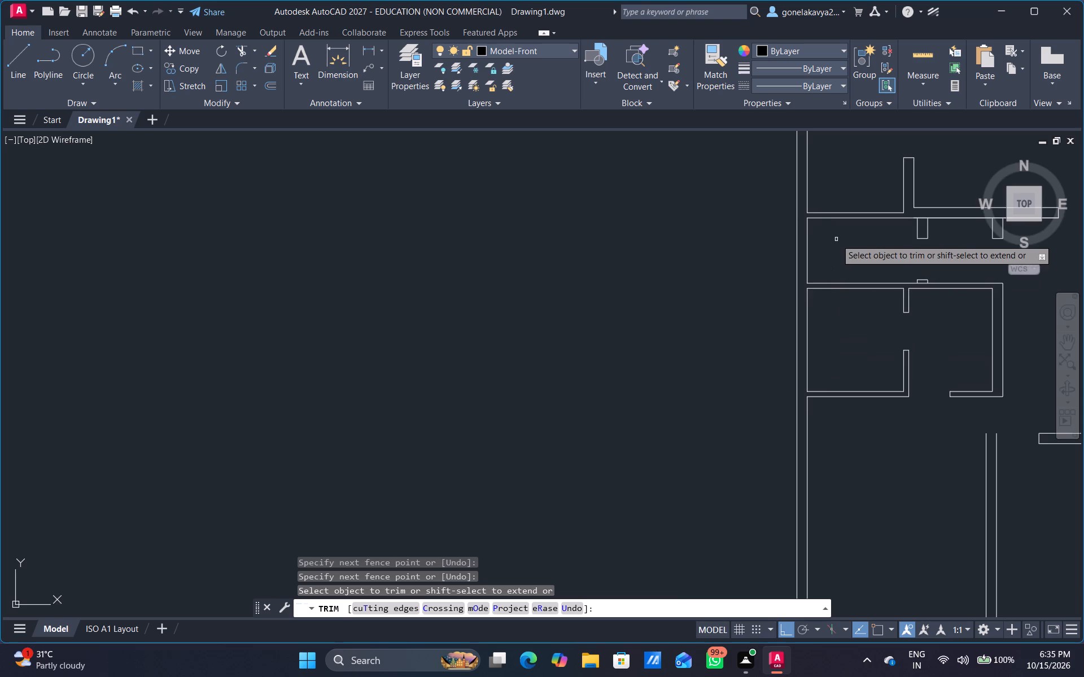
scroll(836, 239, "down", 1)
middle_click_drag(862, 245, 521, 344)
scroll(674, 407, "up", 1)
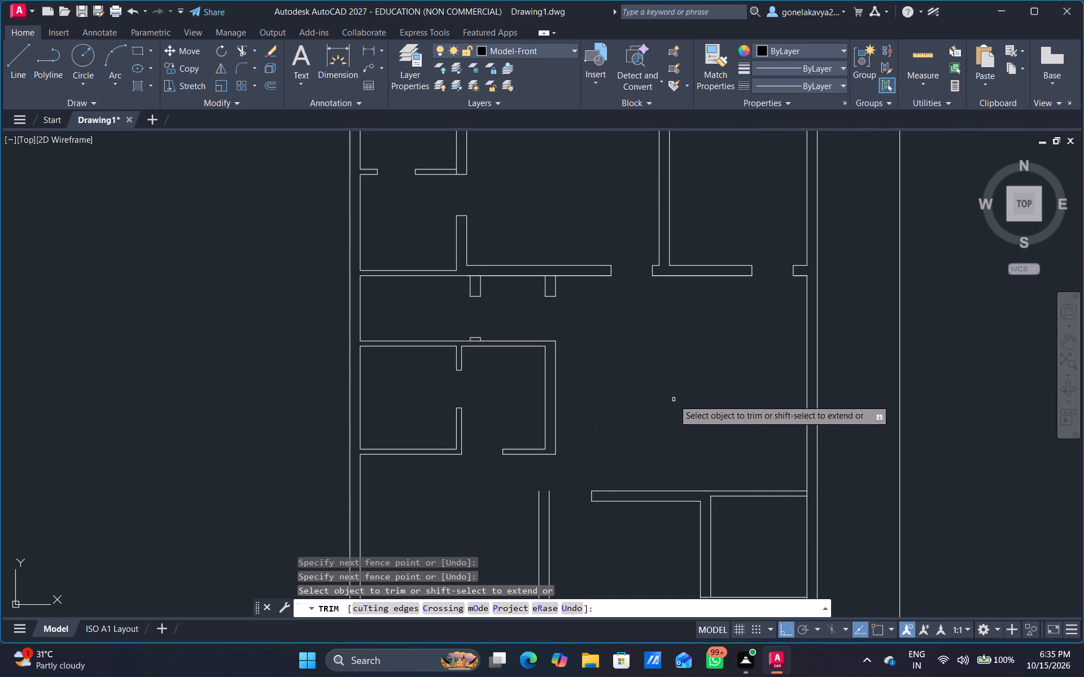
middle_click_drag(677, 402, 613, 147)
scroll(557, 363, "up", 1)
middle_click_drag(561, 314, 579, 395)
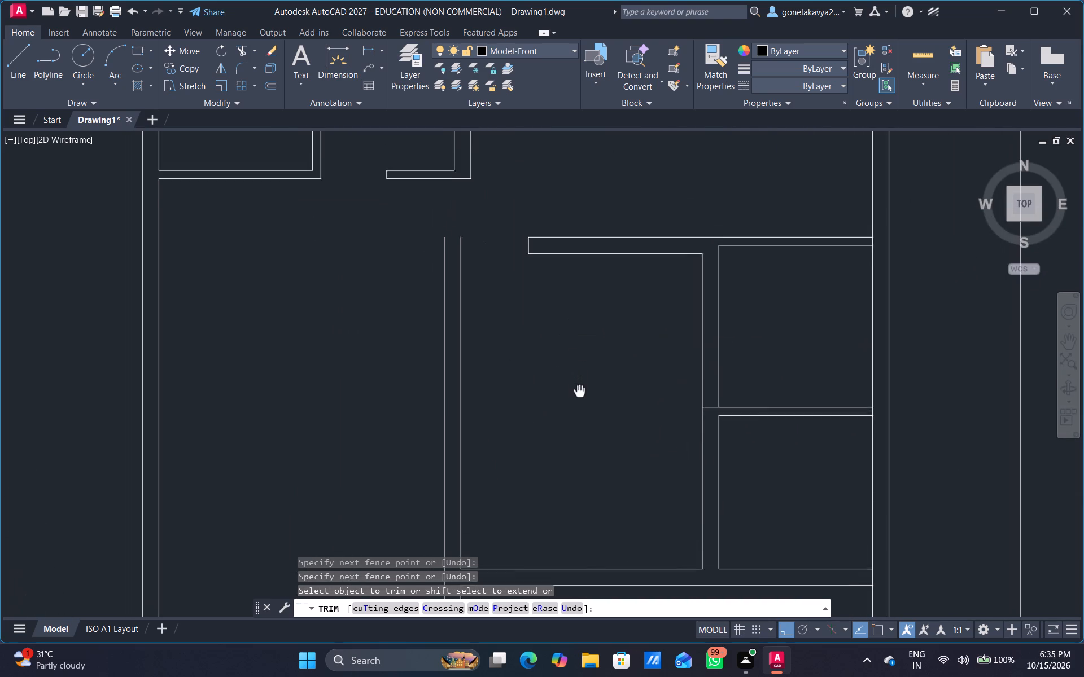
middle_click_drag(579, 395, 579, 414)
key("Escape")
key("Escape")
type("EX")
key("space")
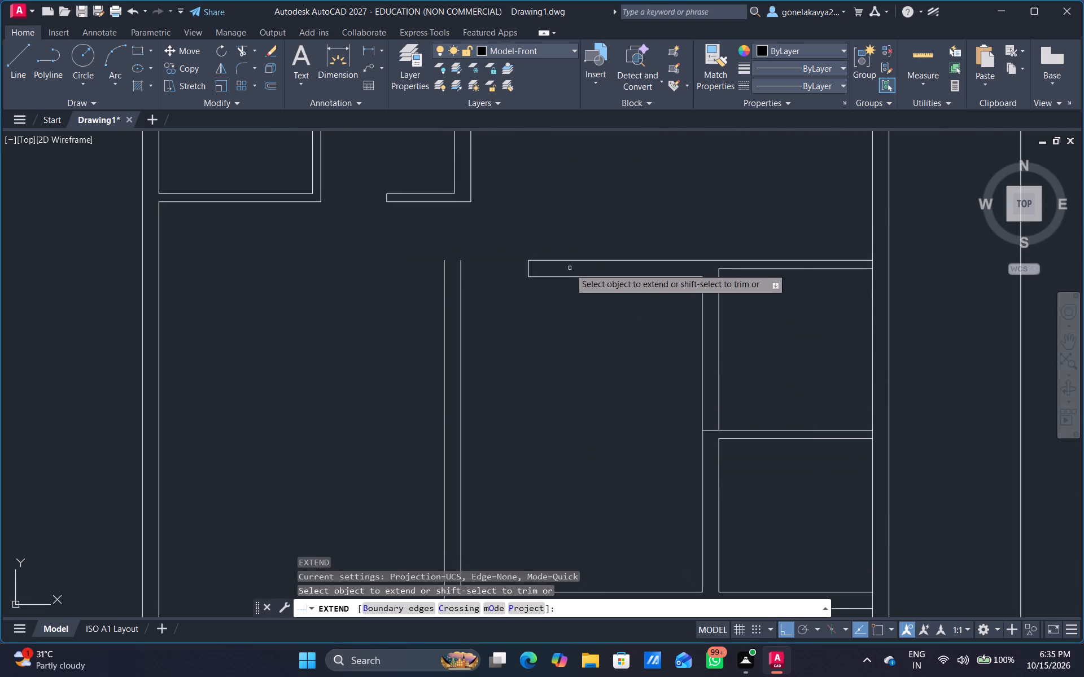
left_click(567, 275)
left_click(554, 261)
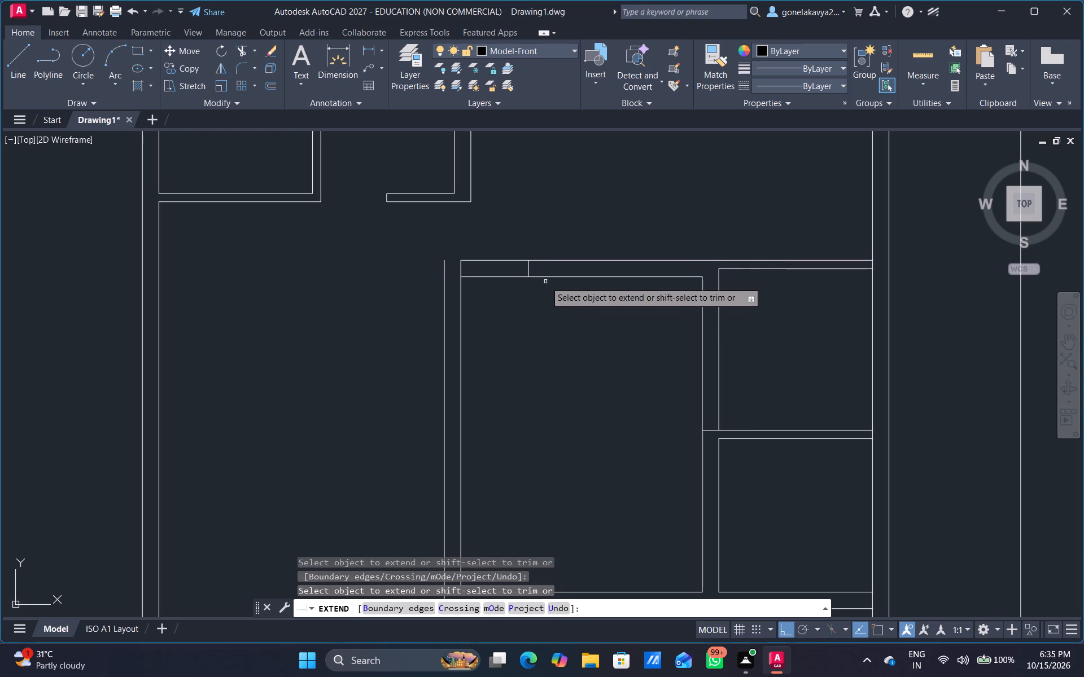
left_click(549, 257)
left_click(558, 261)
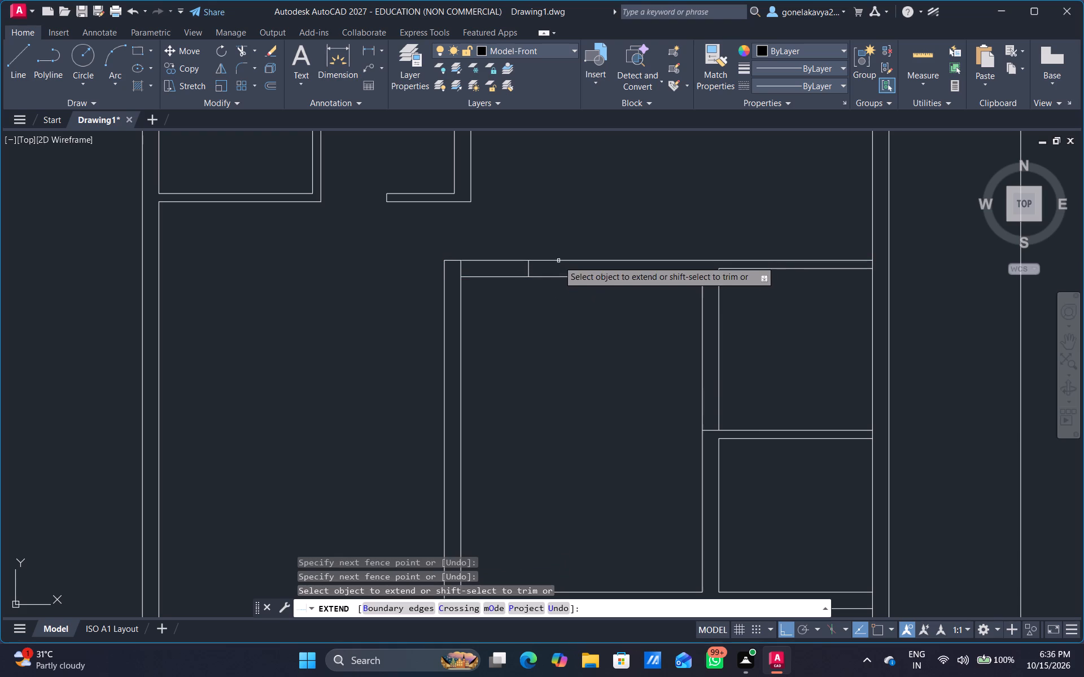
middle_click_drag(584, 372, 606, 355)
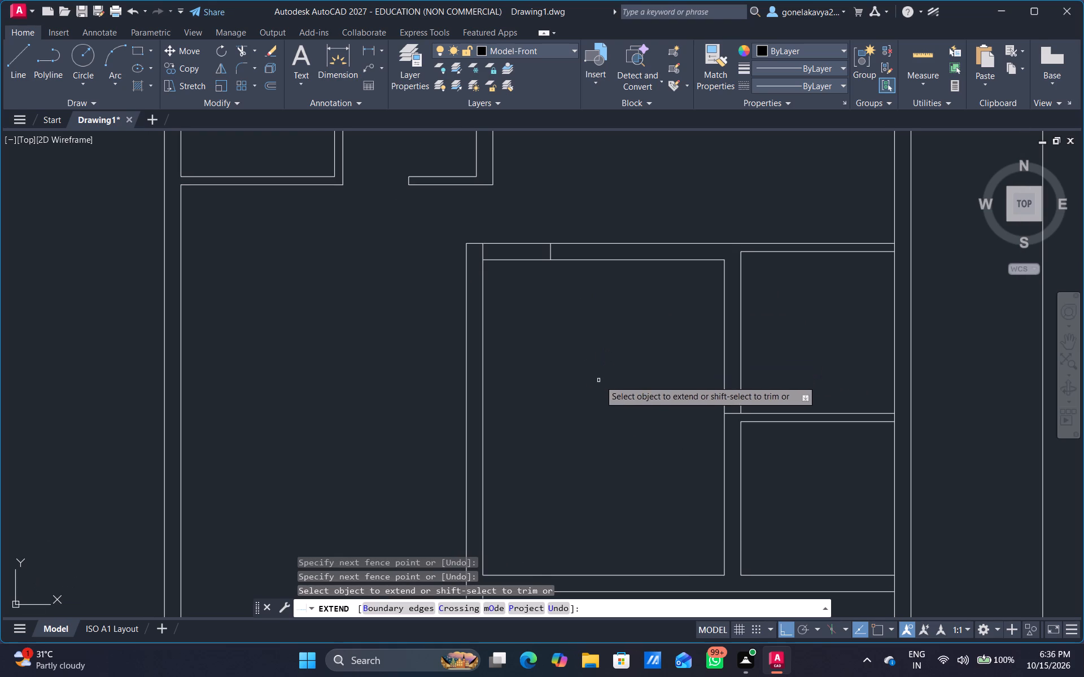
key("Escape")
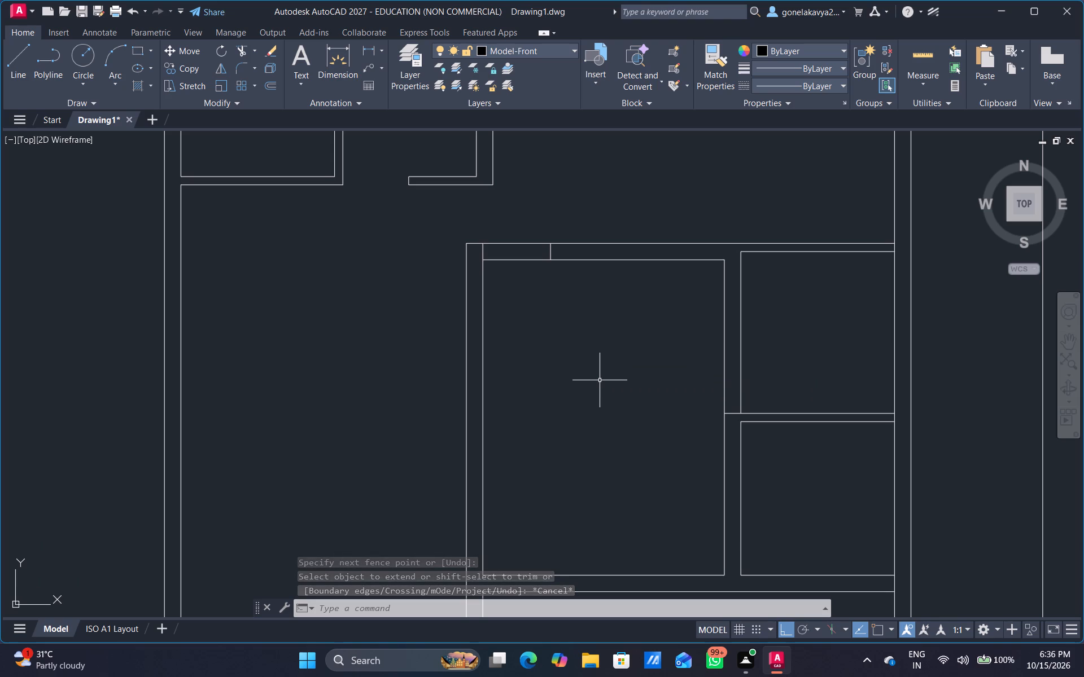
Offset the vertical wall's room-side line 6" into the right-hand room, and offset that copy a further 3" the same way.
key("o")
key("Return")
type("6\"")
key("Return")
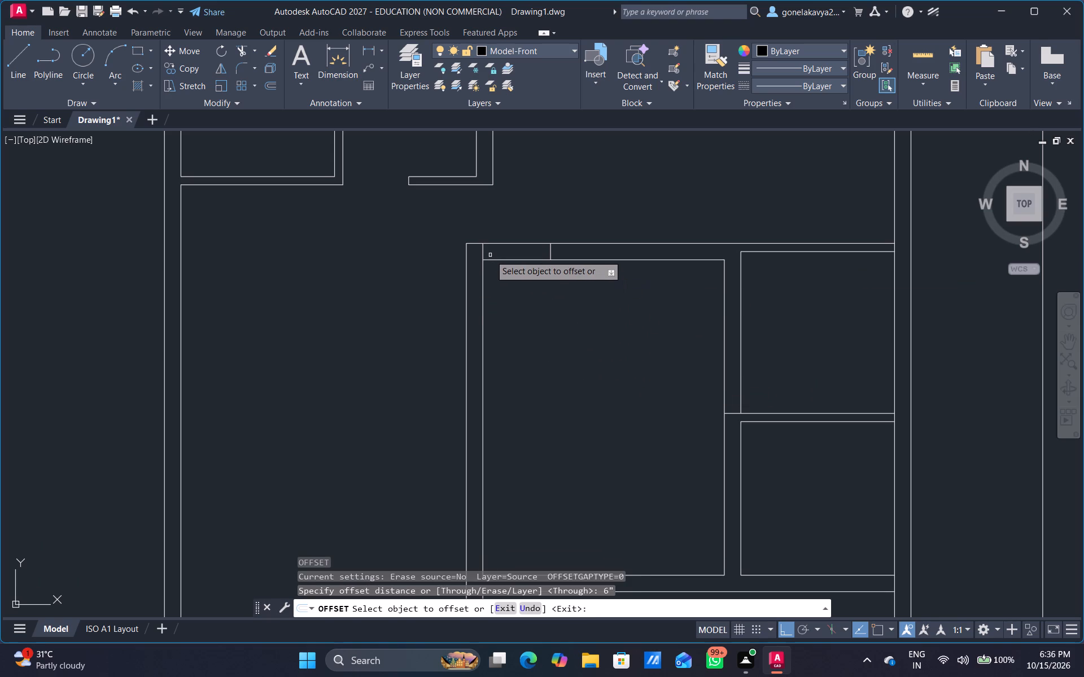
middle_click_drag(504, 227, 575, 228)
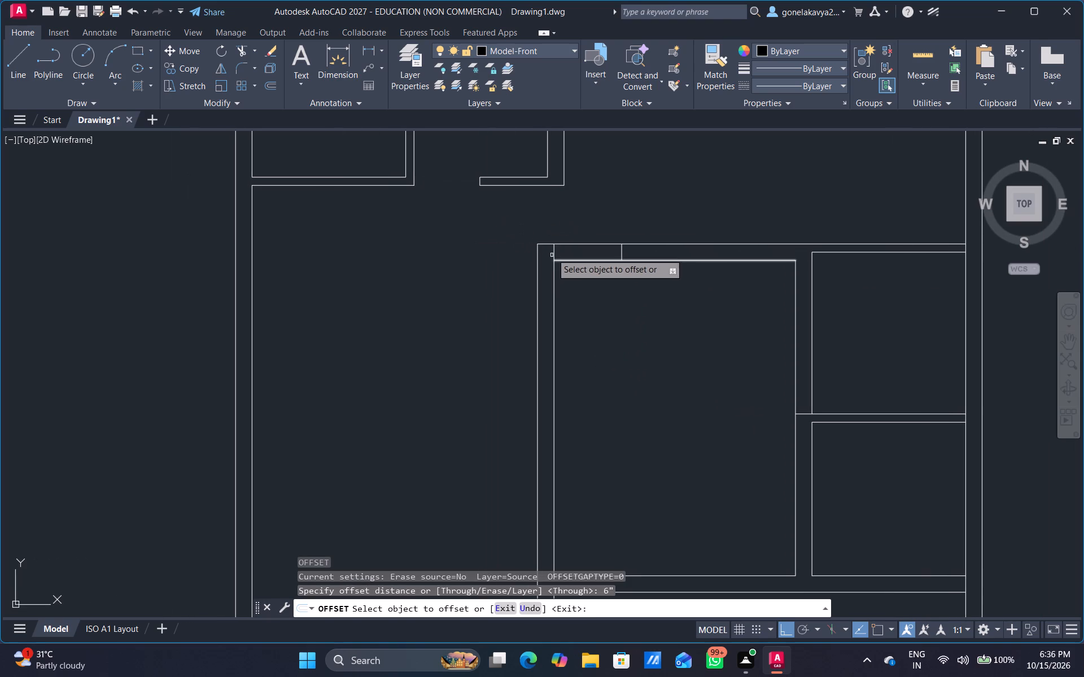
left_click(555, 248)
left_click(587, 249)
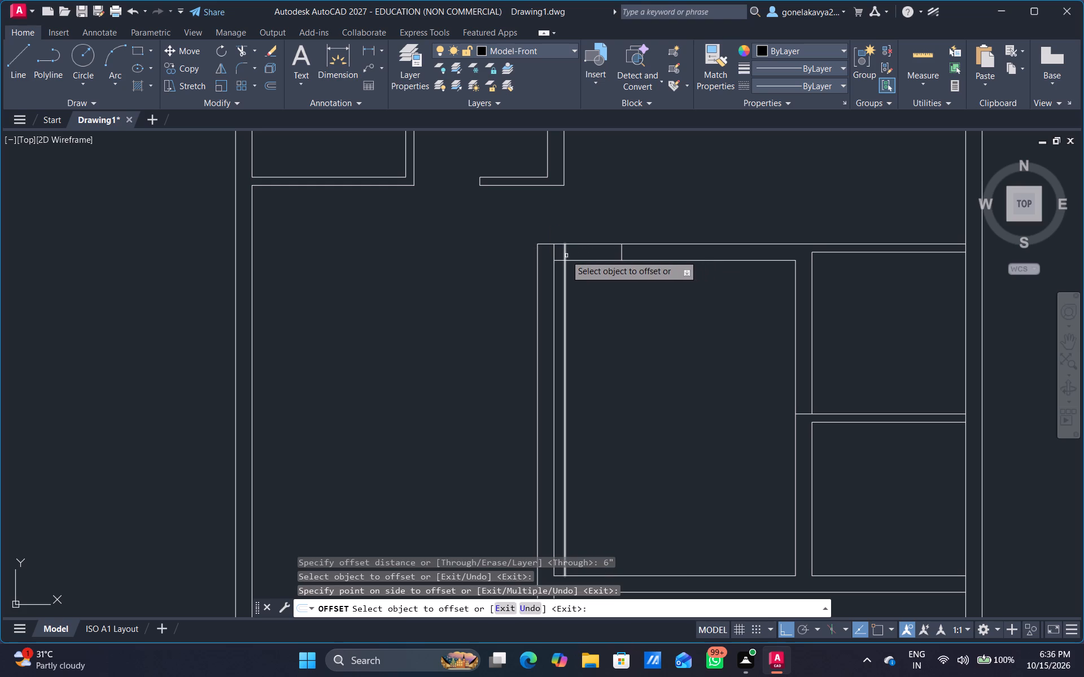
left_click(565, 255)
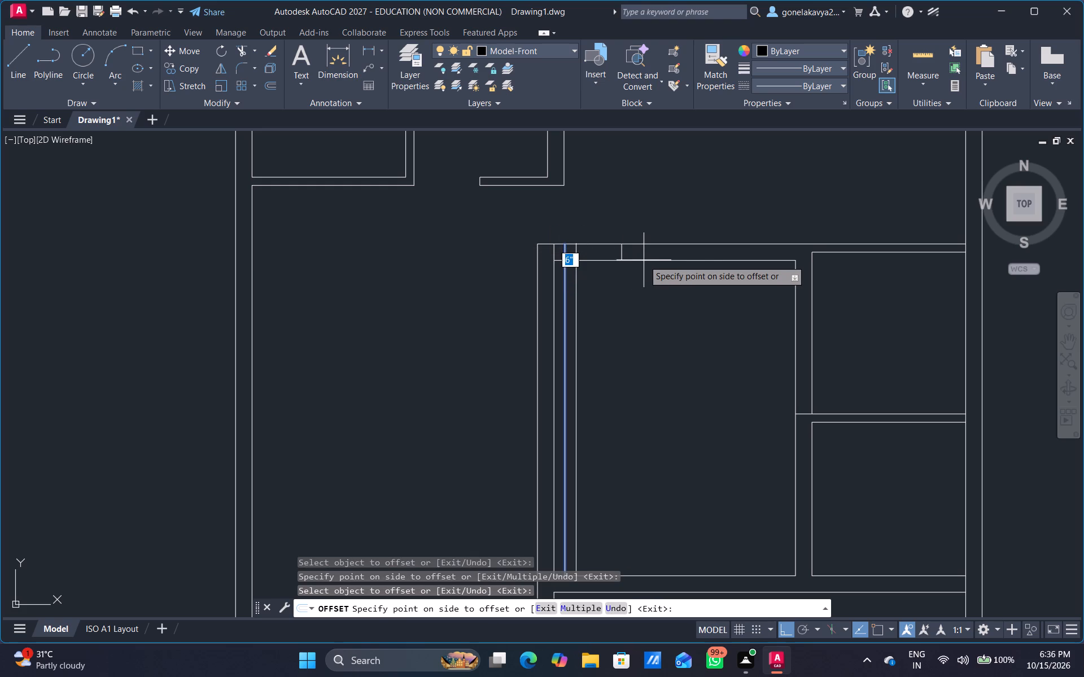
type("3\"")
key("Return")
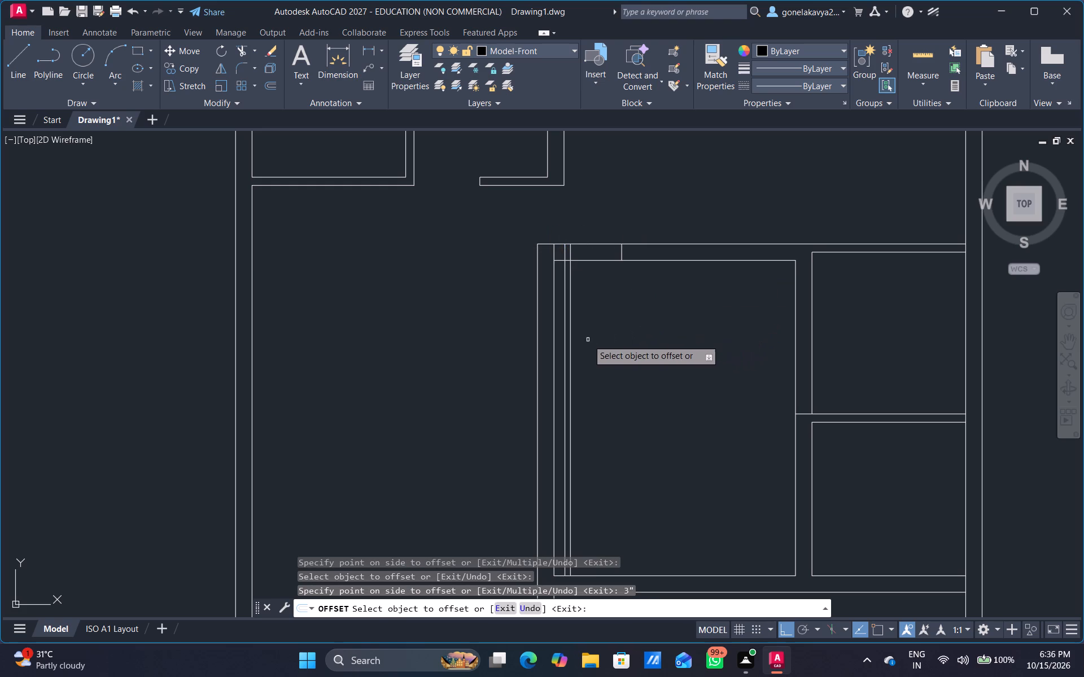
Offset the 3" copy beside the right-hand room's left wall a further 3' into the room.
left_click(572, 328)
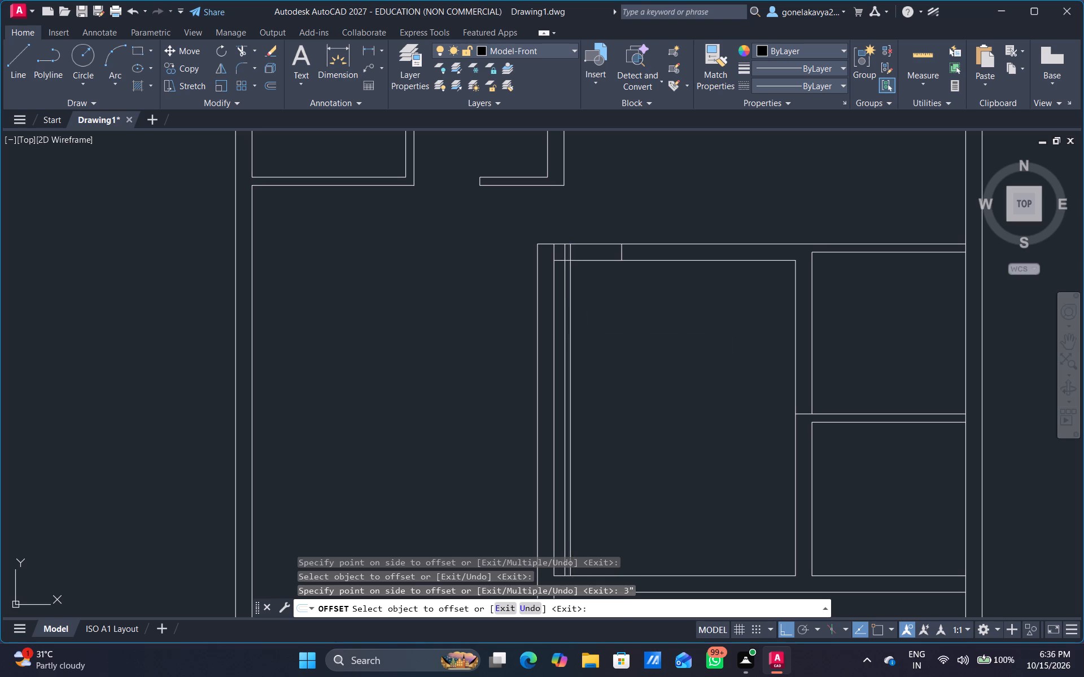
type("3'")
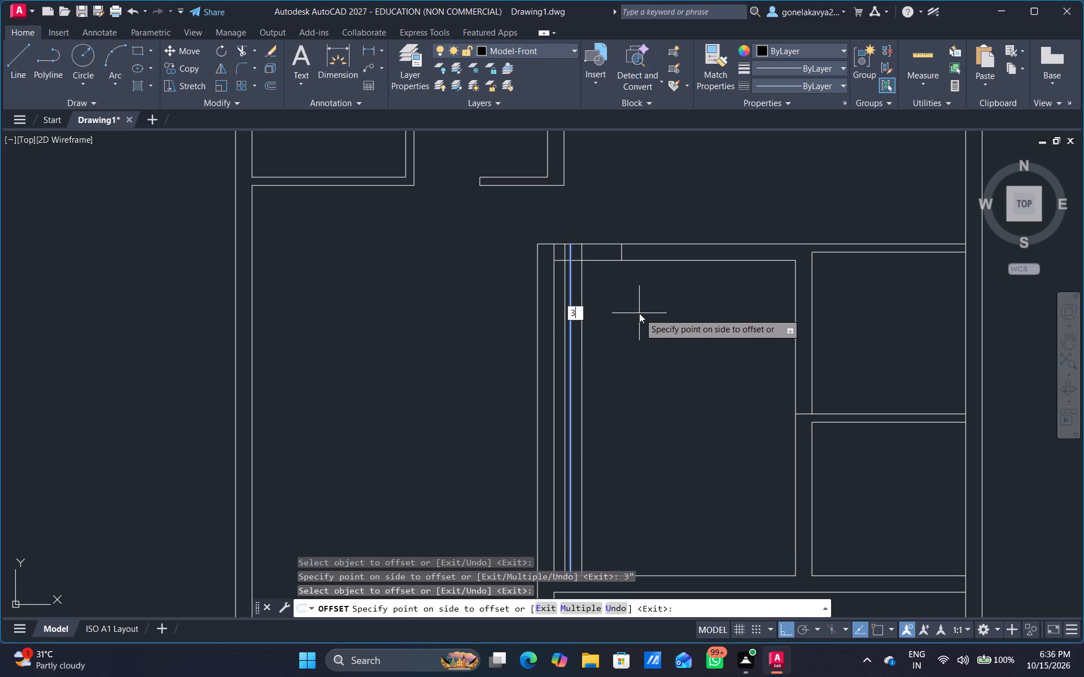
key("Return")
key("Escape")
Trim away the offset lines inside the room and the top wall's lines between them, leaving a 3' door opening with a single far jamb.
type("TR")
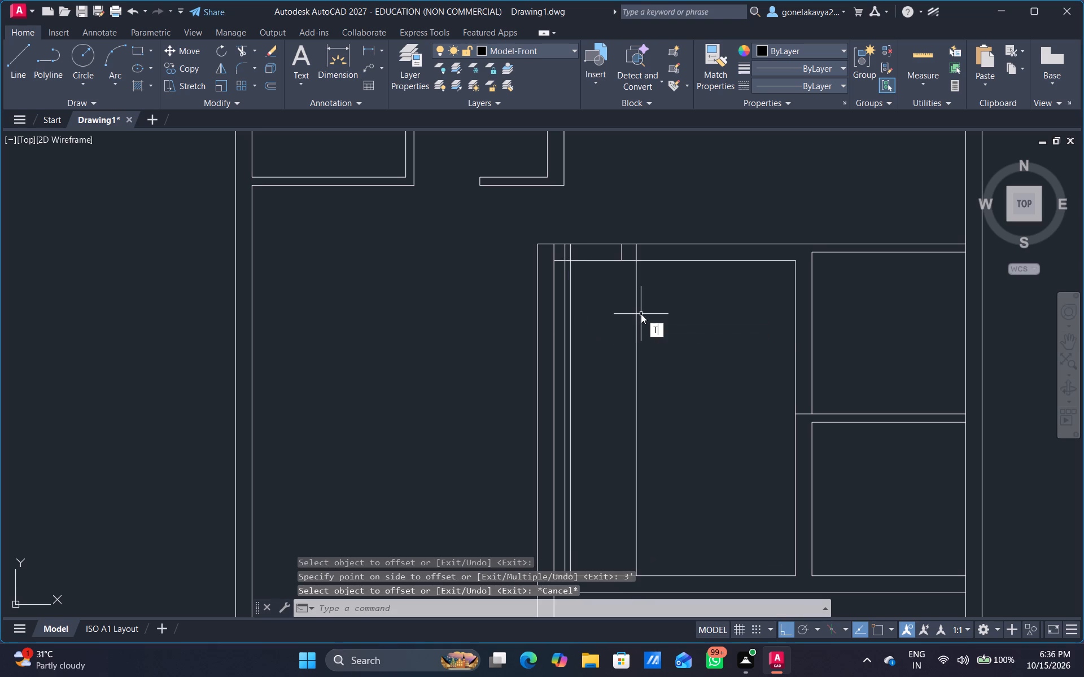
key("space")
left_click_drag(571, 352, 563, 359)
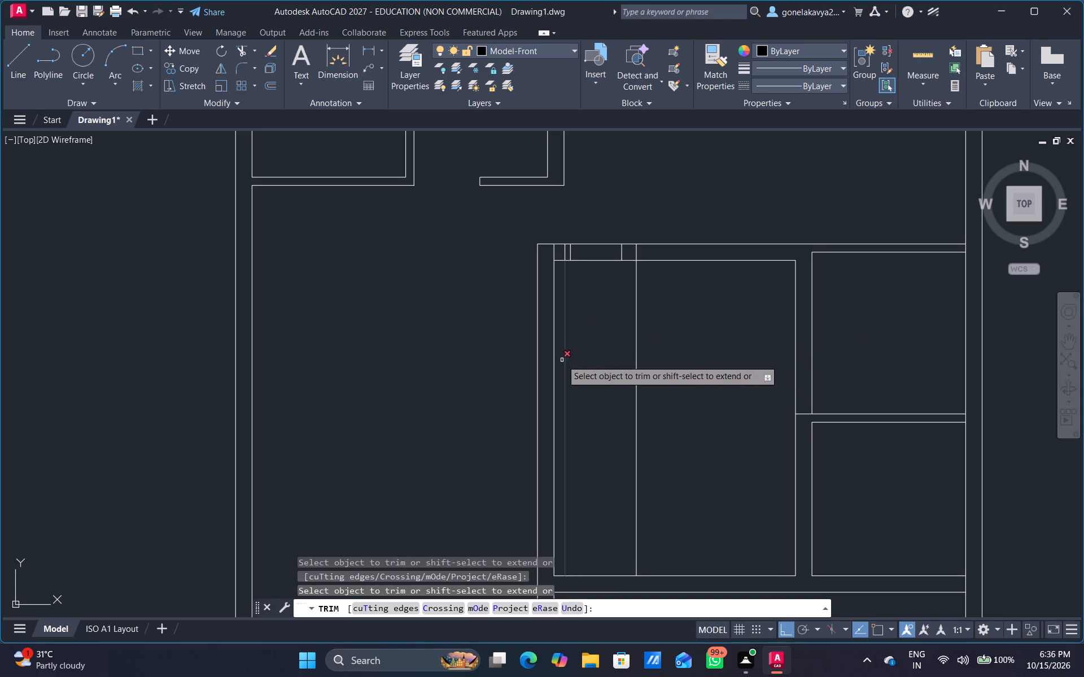
left_click(566, 355)
left_click_drag(612, 353, 629, 348)
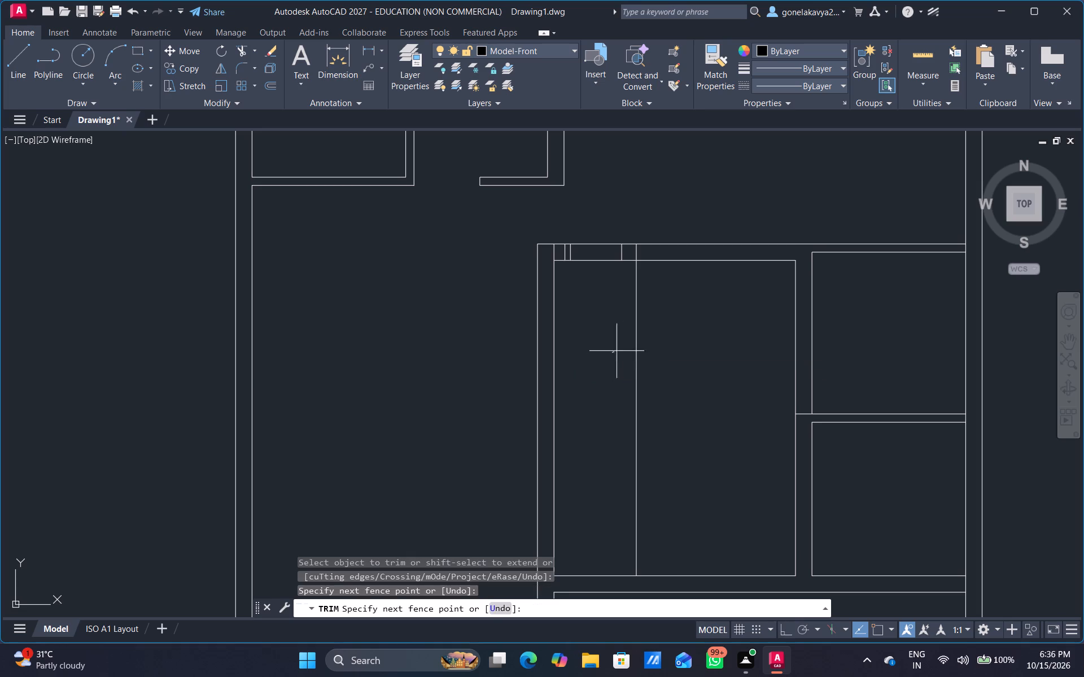
left_click_drag(629, 348, 659, 338)
left_click_drag(608, 297, 600, 223)
left_click_drag(625, 241, 627, 253)
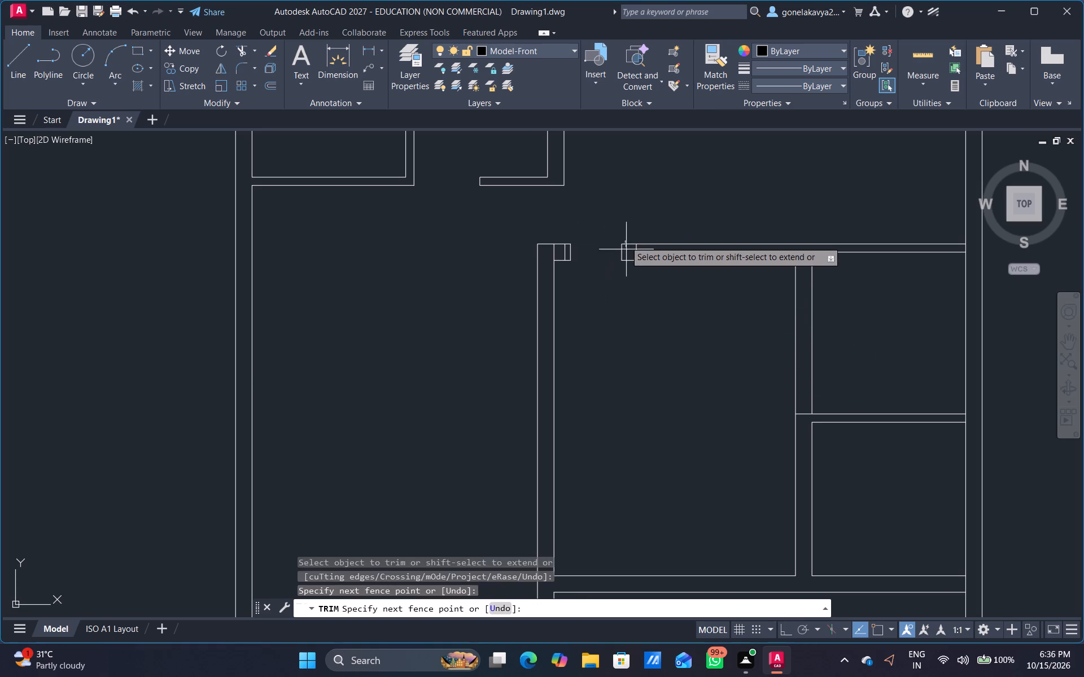
left_click_drag(627, 253, 627, 273)
left_click(621, 257)
Trim the leftover lines inside the short wall stub between the room's upper-left corner and the door opening.
scroll(557, 262, "up", 2)
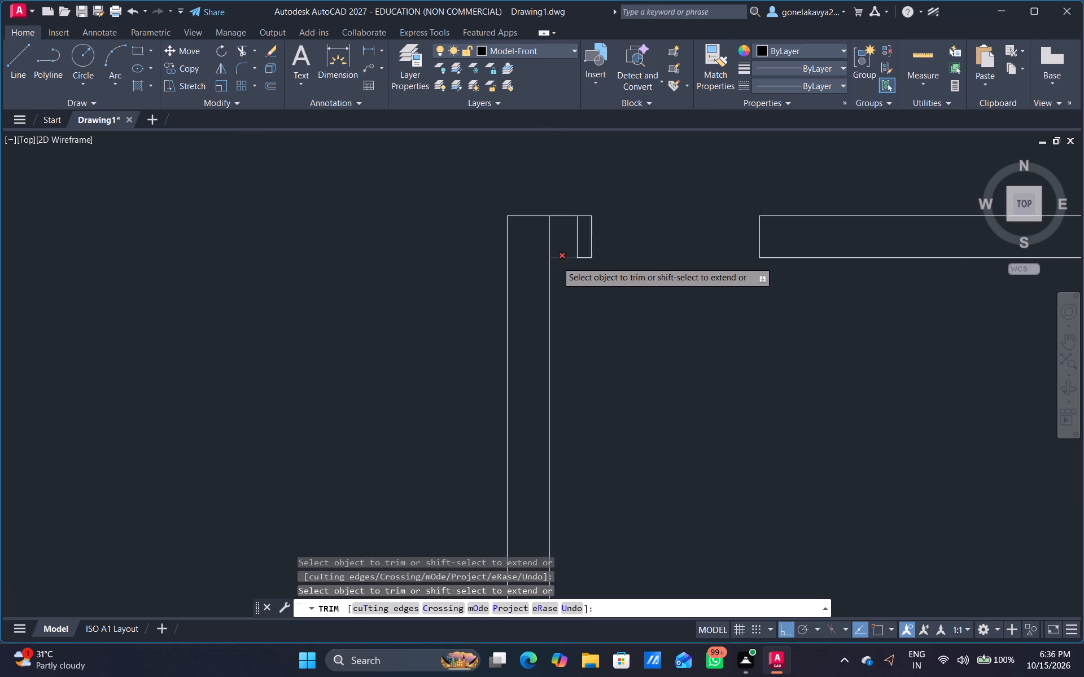
scroll(557, 261, "up", 2)
left_click_drag(605, 208, 609, 208)
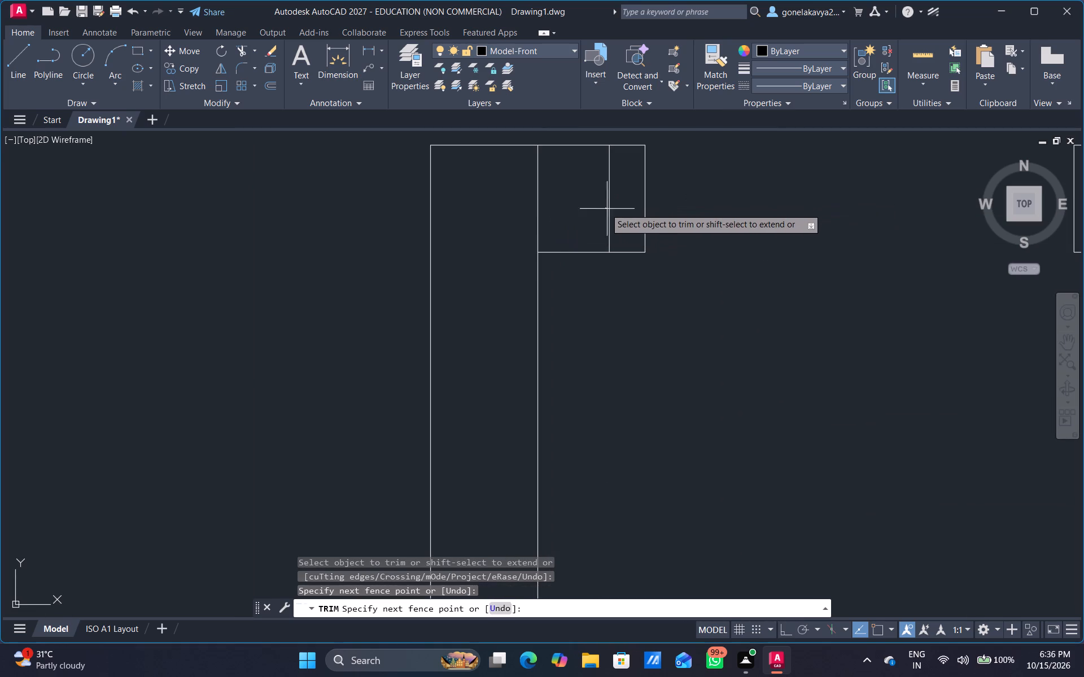
left_click_drag(609, 208, 613, 205)
scroll(622, 201, "down", 3)
left_click(594, 206)
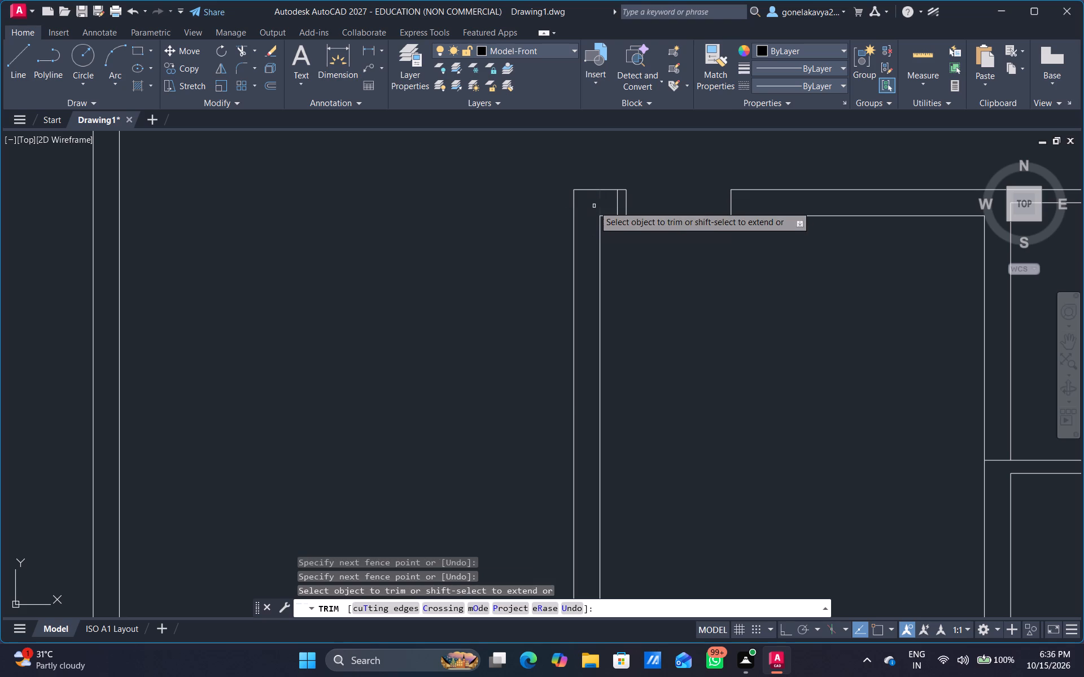
left_click(617, 204)
Trim the right exterior wall's inner line where the right-hand rooms' bottom, middle and top walls meet it.
scroll(680, 255, "down", 3)
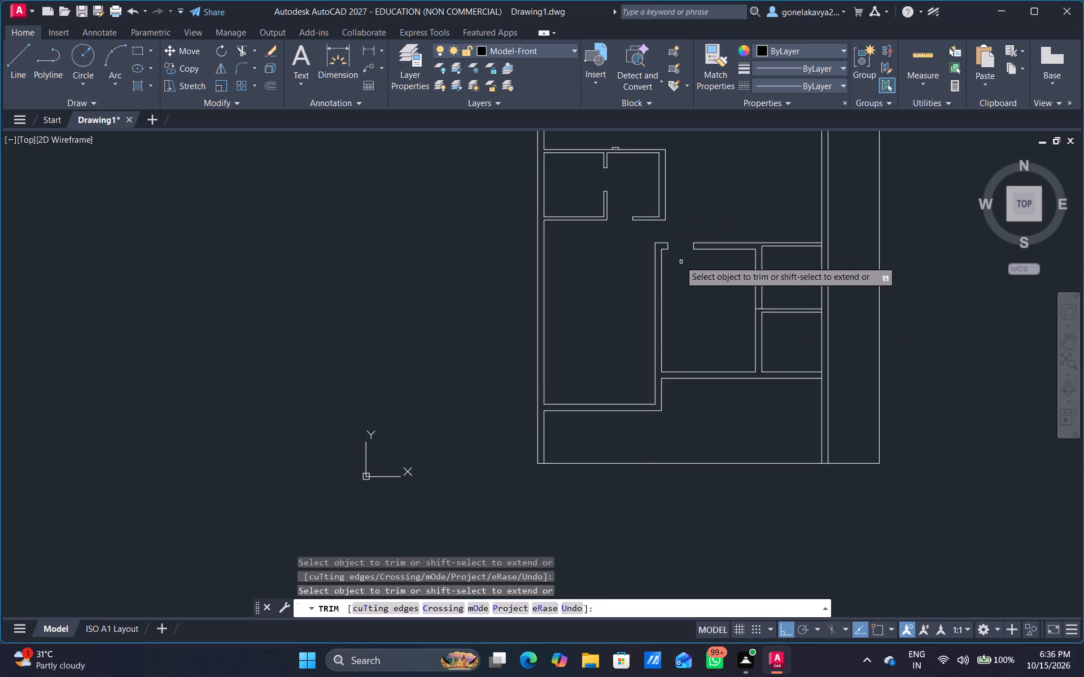
scroll(646, 228, "up", 3)
middle_click_drag(672, 252, 681, 252)
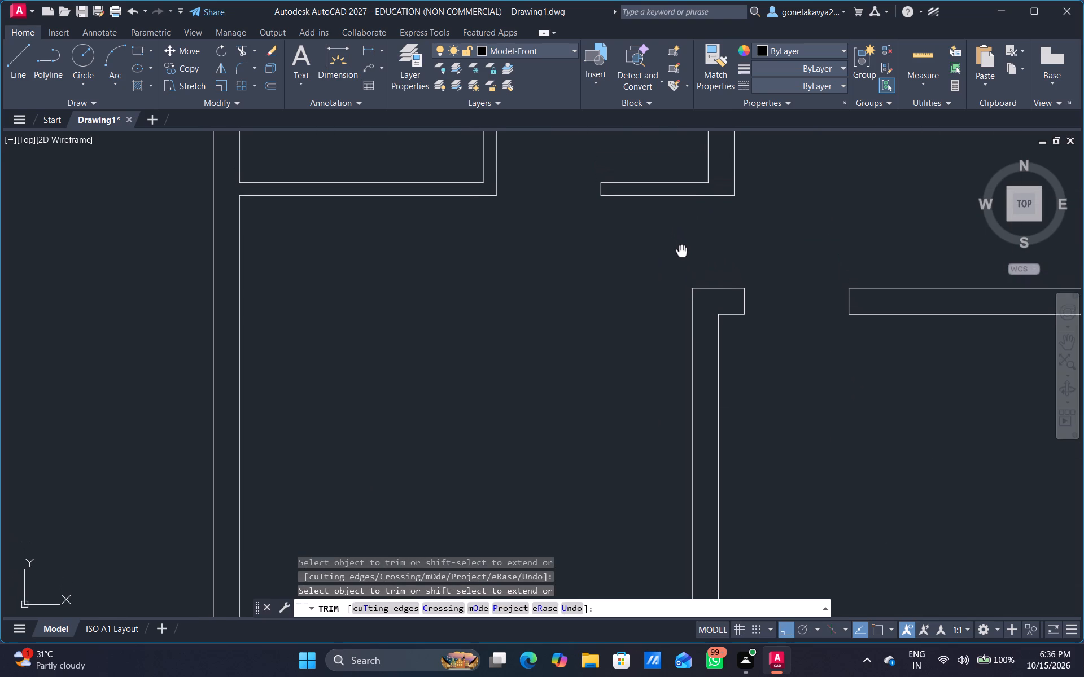
middle_click_drag(681, 252, 687, 265)
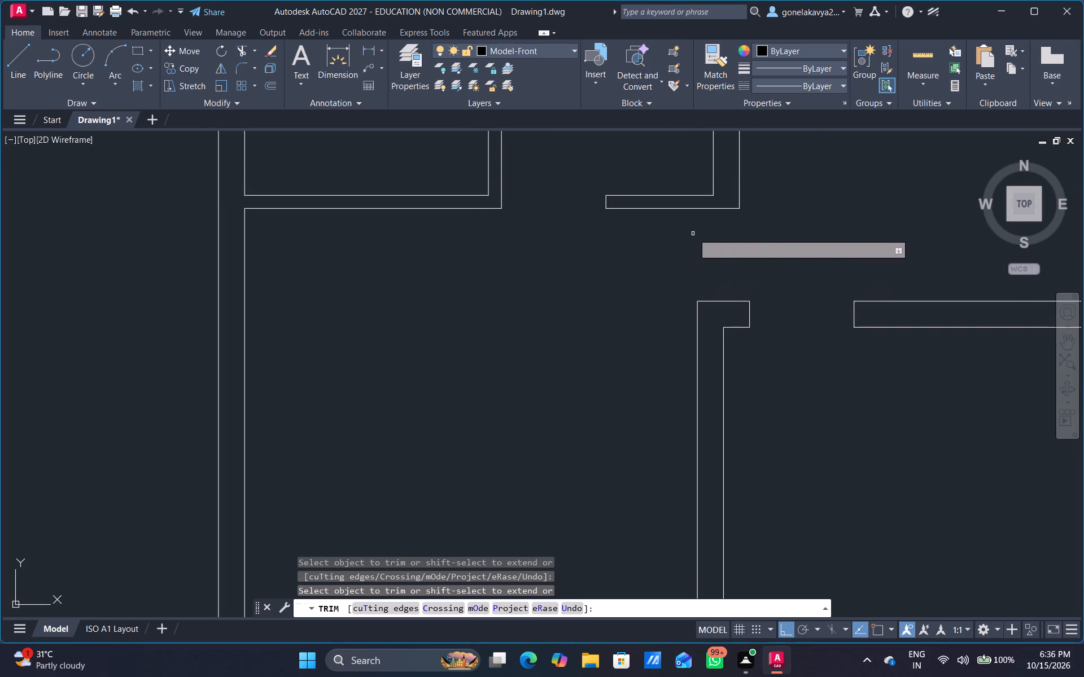
middle_click_drag(631, 244, 683, 275)
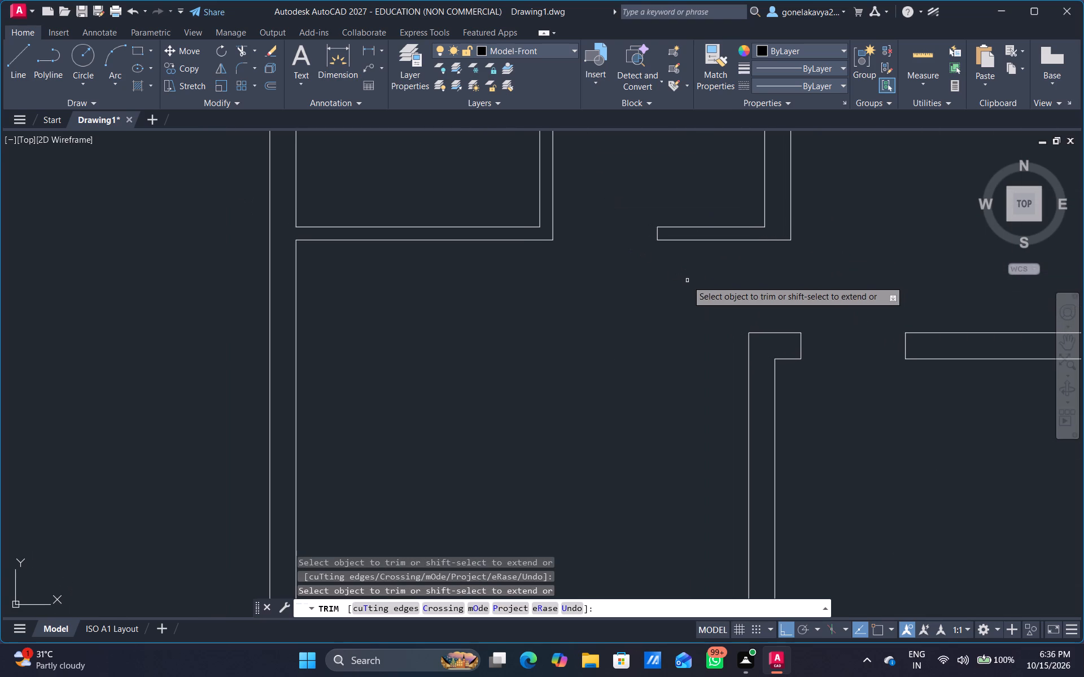
scroll(640, 297, "down", 1)
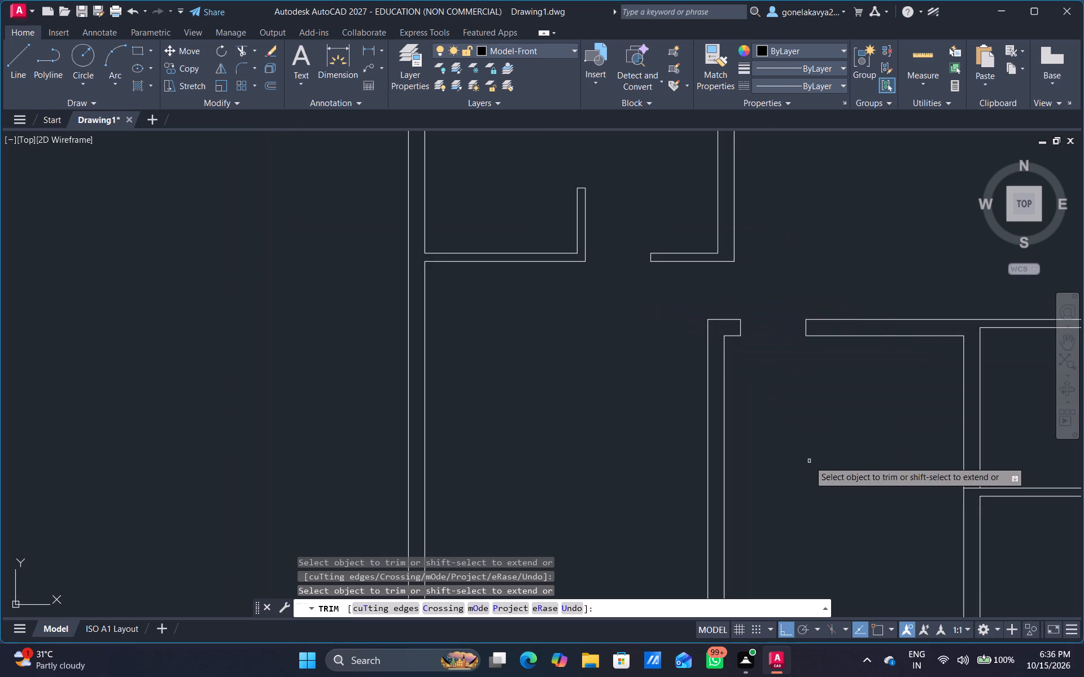
middle_click_drag(806, 449, 622, 281)
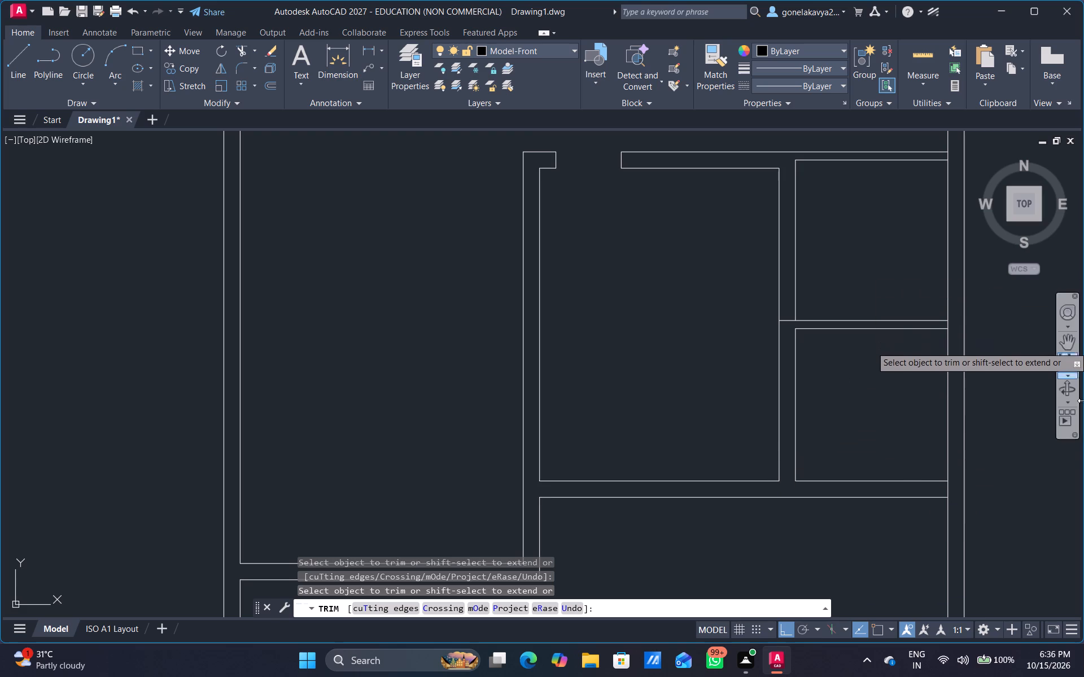
scroll(1082, 452, "up", 4)
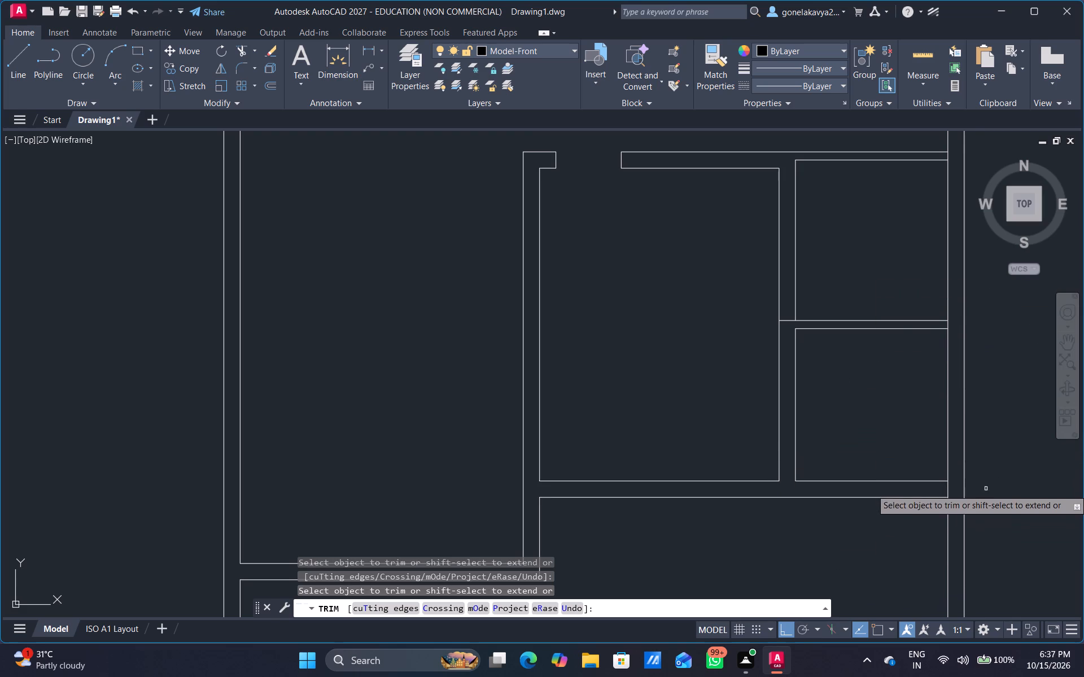
scroll(946, 486, "up", 2)
left_click(951, 491)
scroll(890, 313, "down", 3)
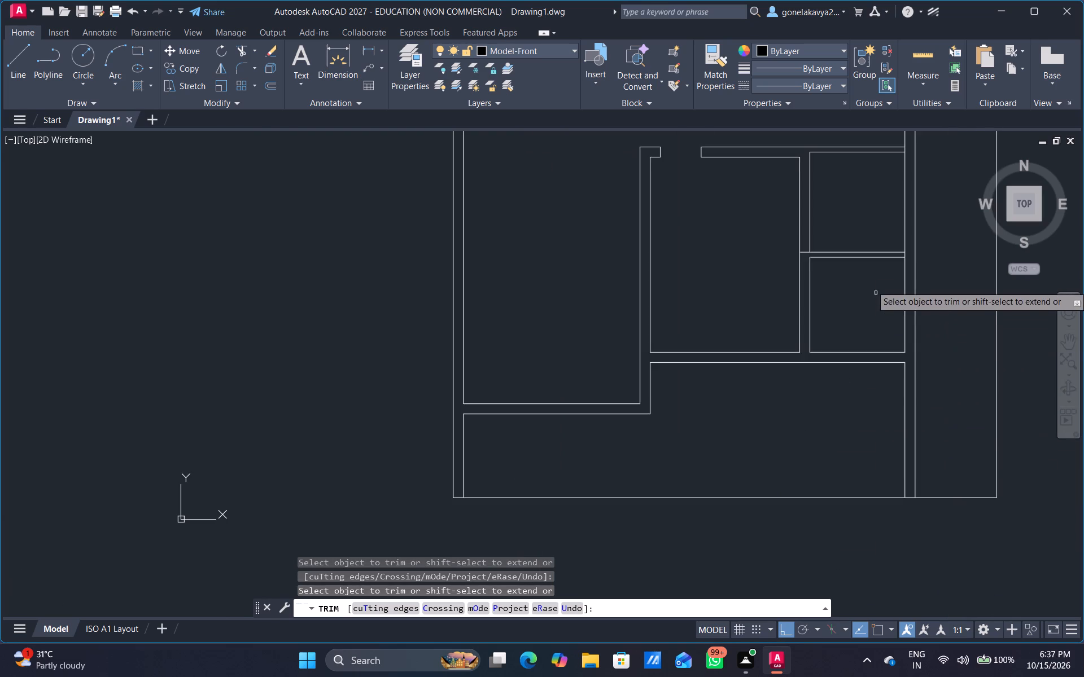
middle_click_drag(875, 283, 838, 398)
scroll(859, 377, "up", 4)
left_click_drag(906, 353, 938, 350)
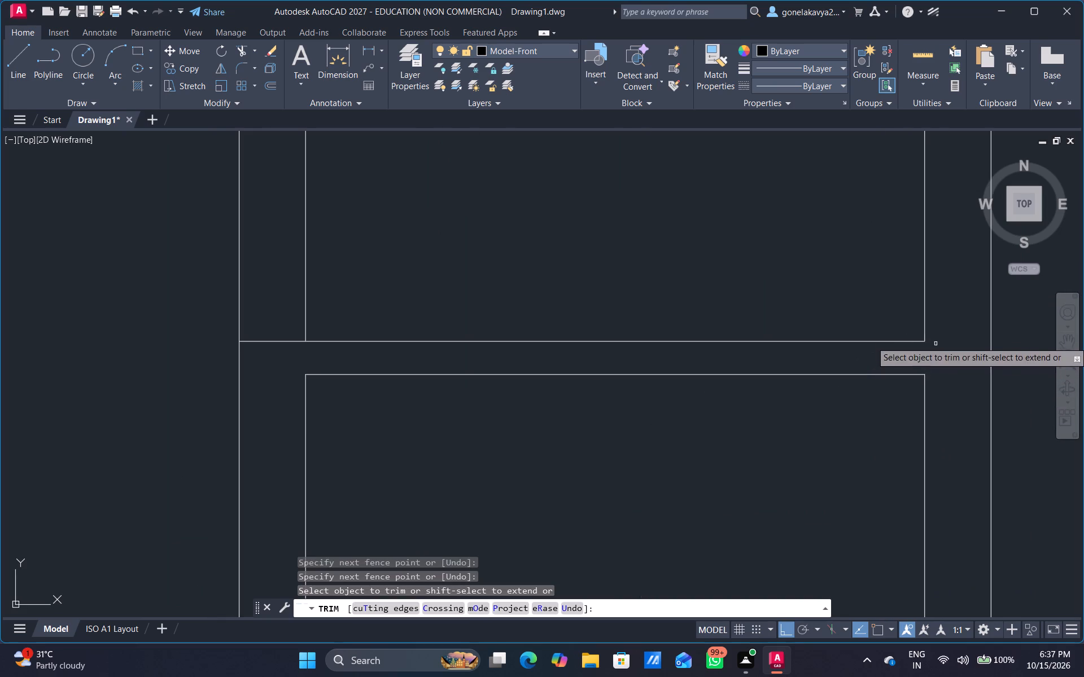
scroll(818, 227, "down", 3)
middle_click_drag(821, 209, 834, 463)
scroll(862, 328, "up", 3)
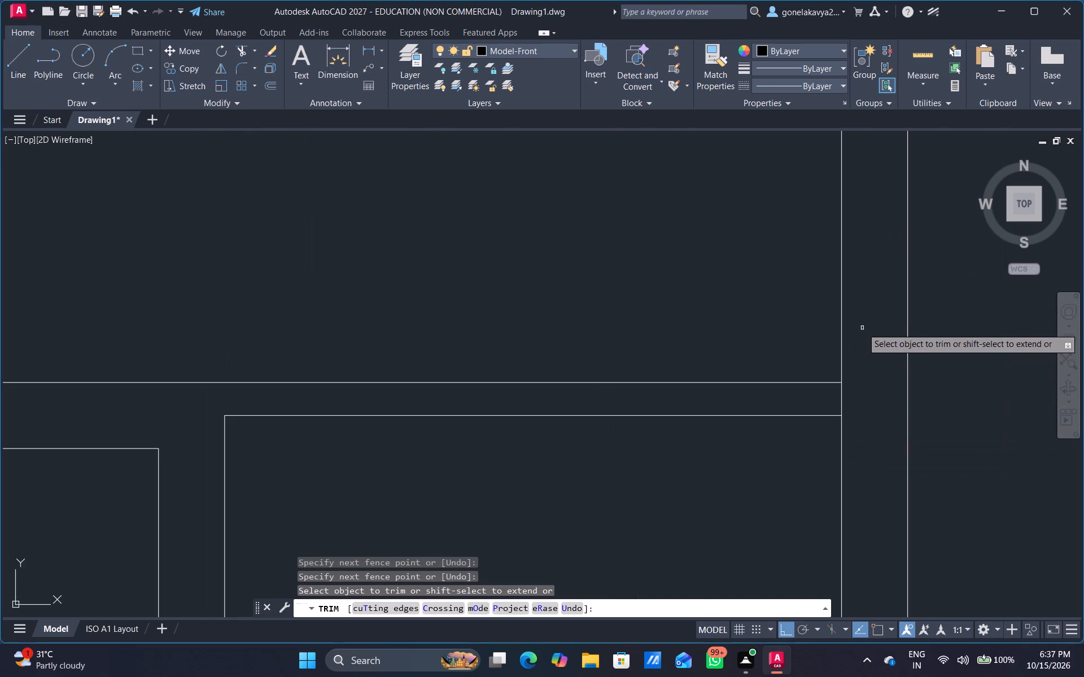
left_click(840, 402)
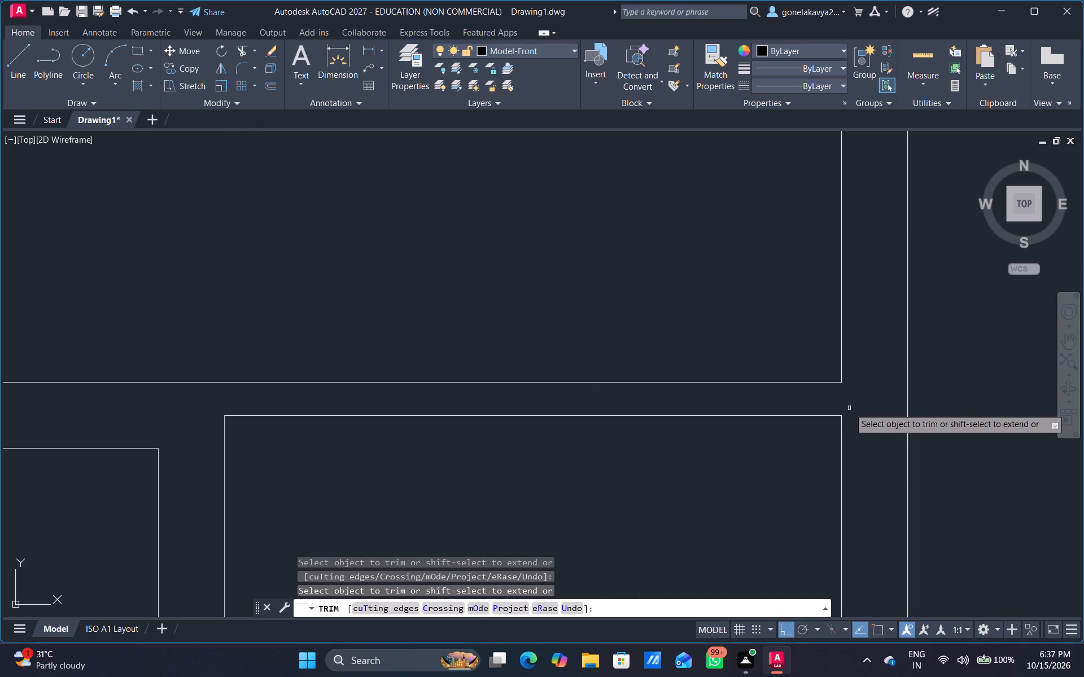
middle_click_drag(707, 527, 869, 245)
scroll(868, 245, "down", 3)
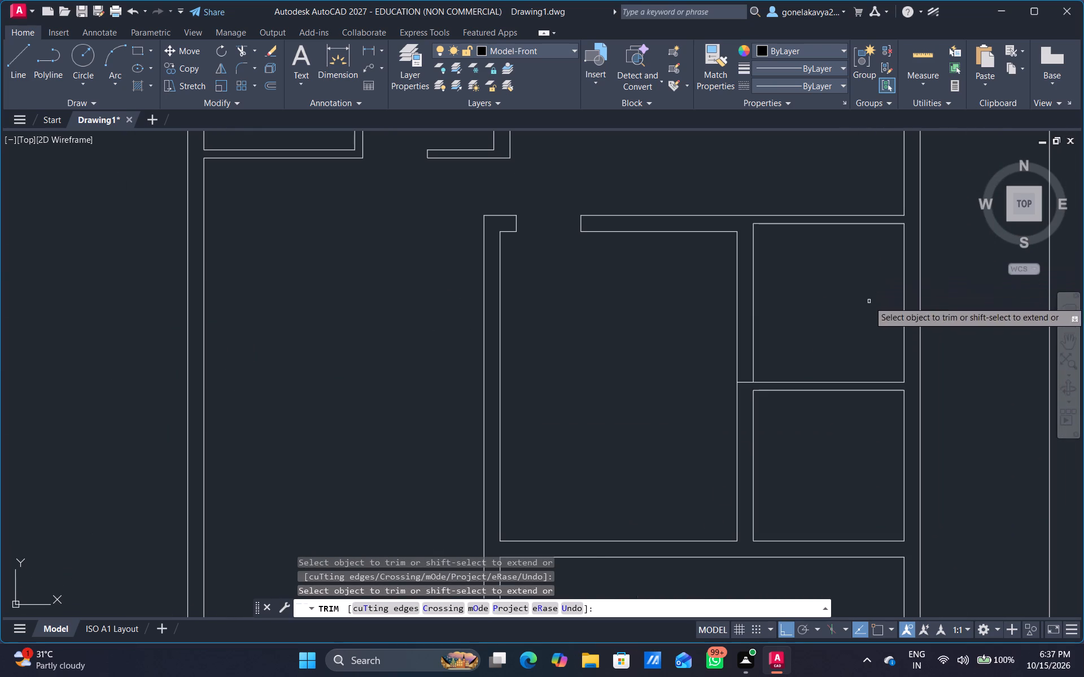
key("Escape")
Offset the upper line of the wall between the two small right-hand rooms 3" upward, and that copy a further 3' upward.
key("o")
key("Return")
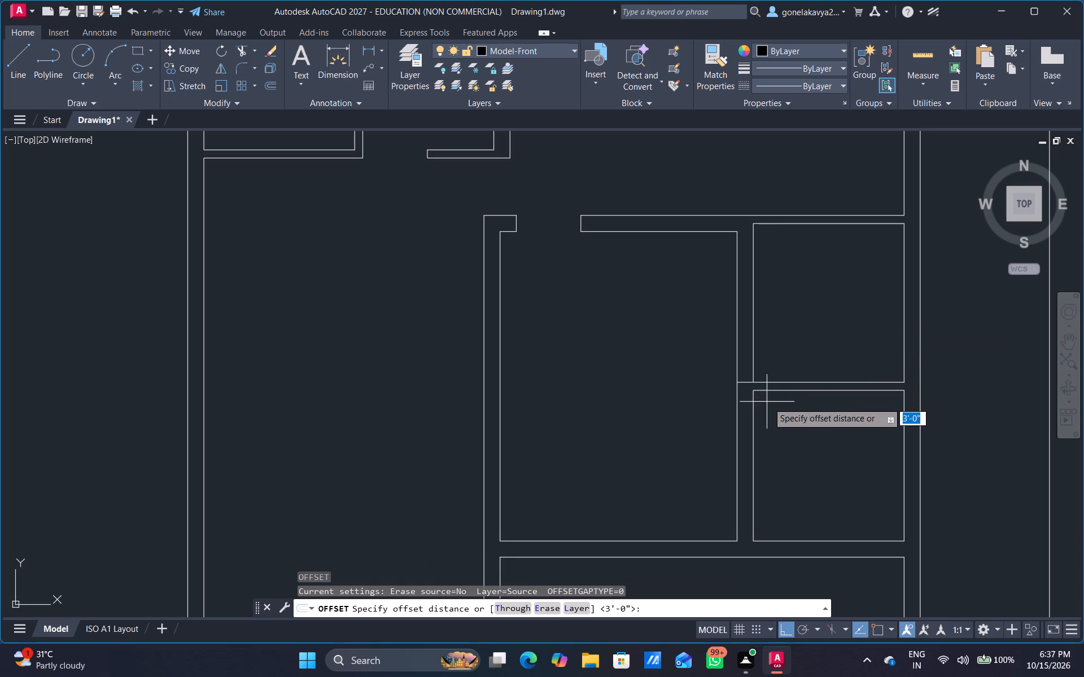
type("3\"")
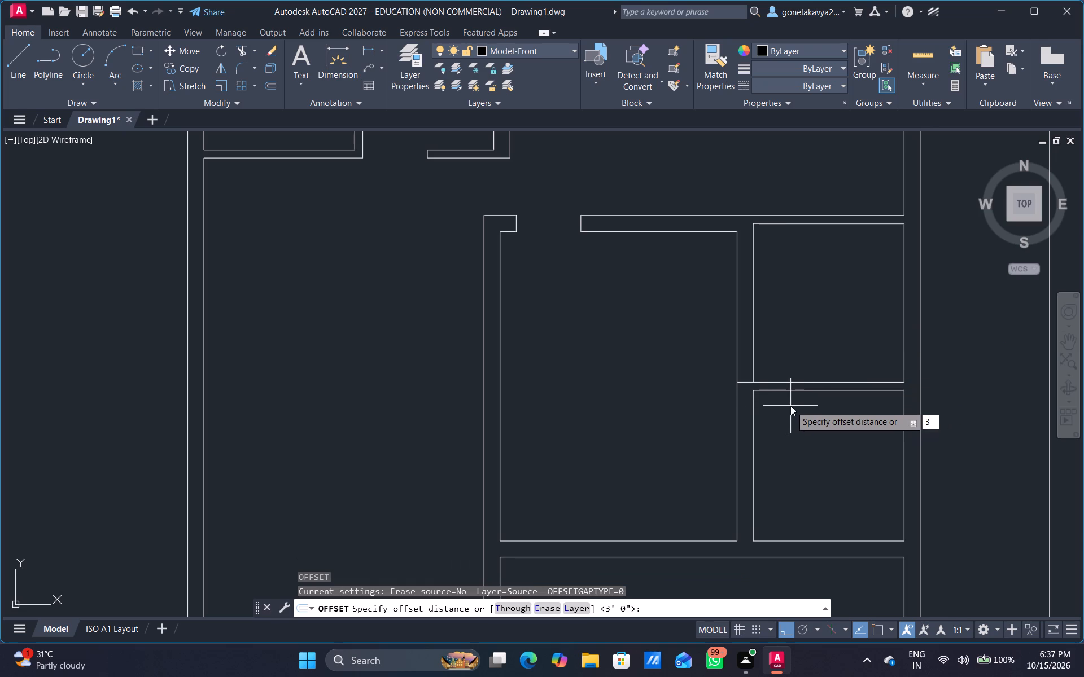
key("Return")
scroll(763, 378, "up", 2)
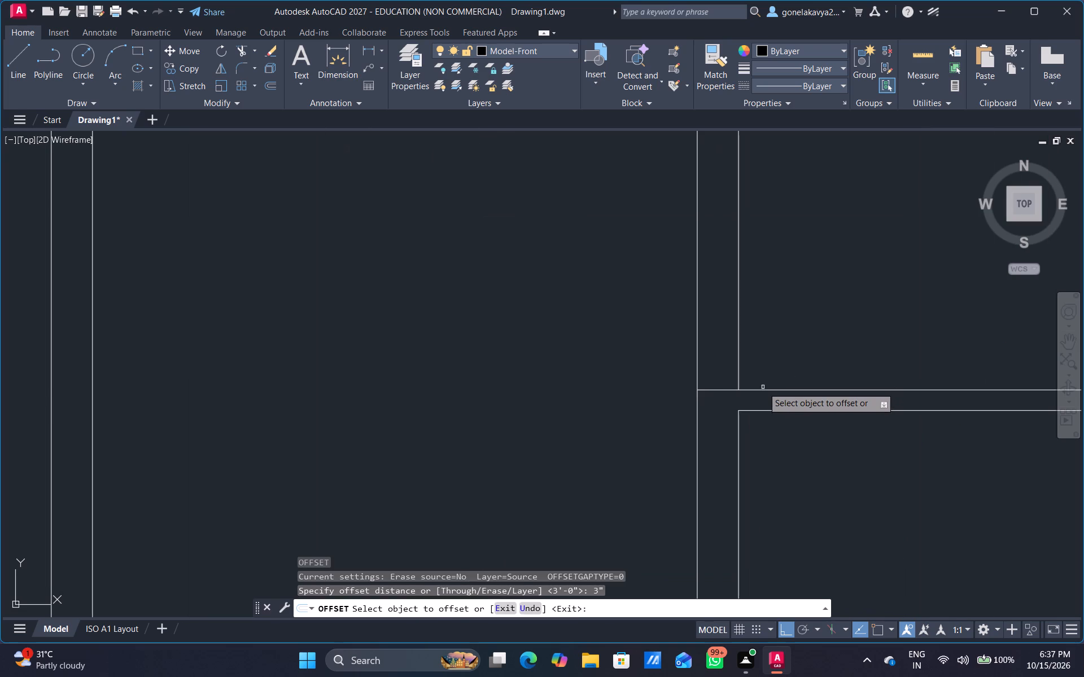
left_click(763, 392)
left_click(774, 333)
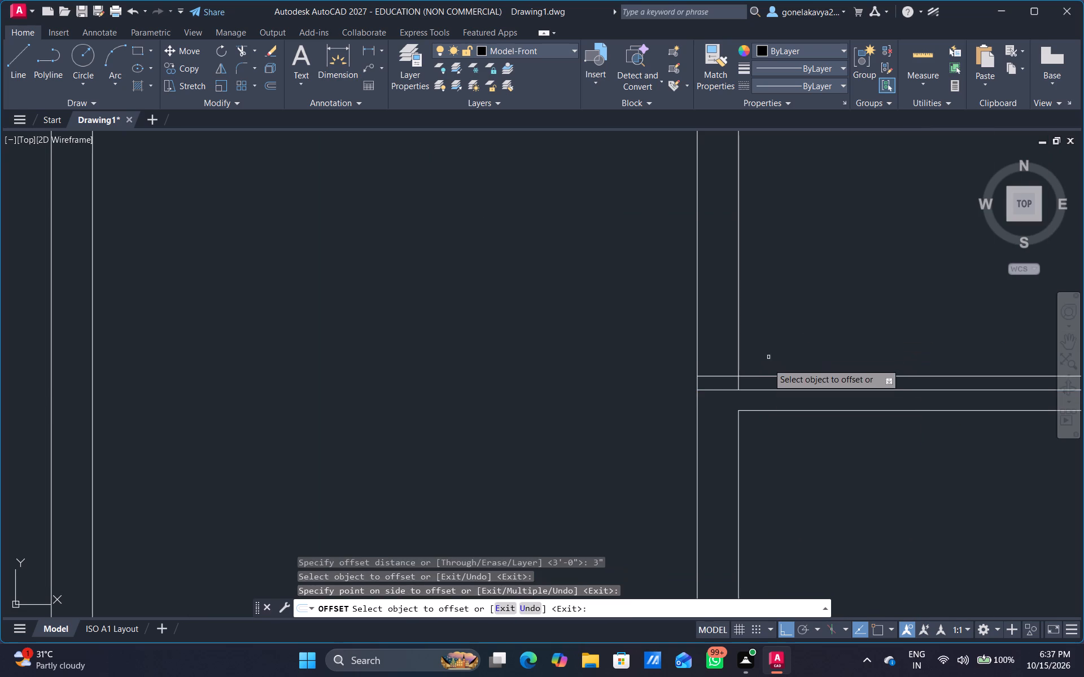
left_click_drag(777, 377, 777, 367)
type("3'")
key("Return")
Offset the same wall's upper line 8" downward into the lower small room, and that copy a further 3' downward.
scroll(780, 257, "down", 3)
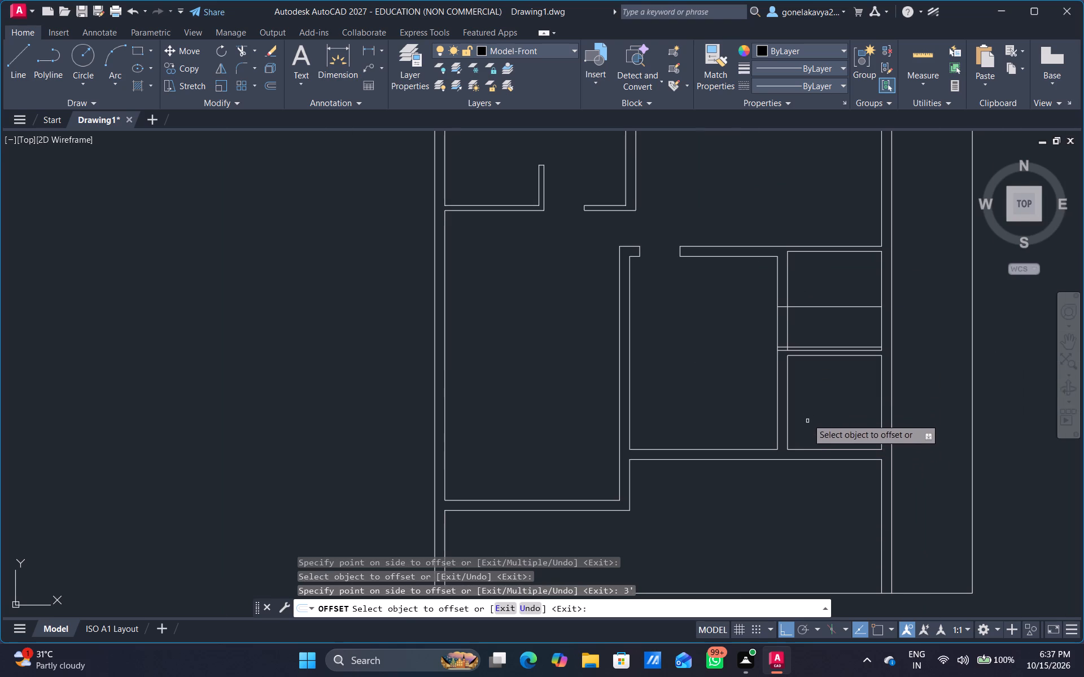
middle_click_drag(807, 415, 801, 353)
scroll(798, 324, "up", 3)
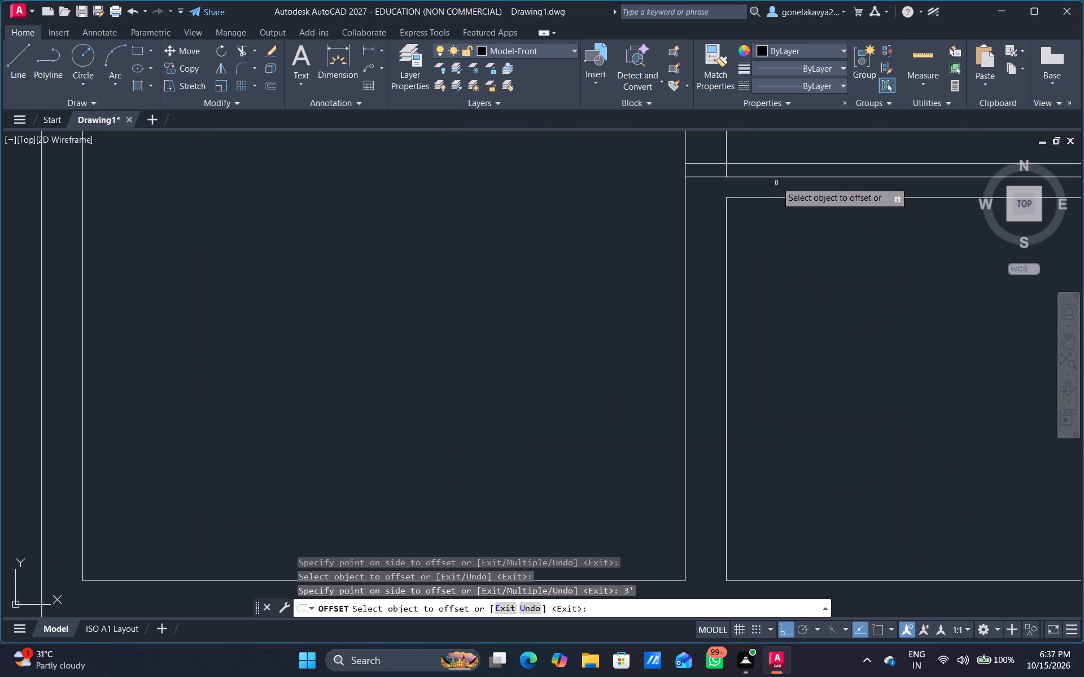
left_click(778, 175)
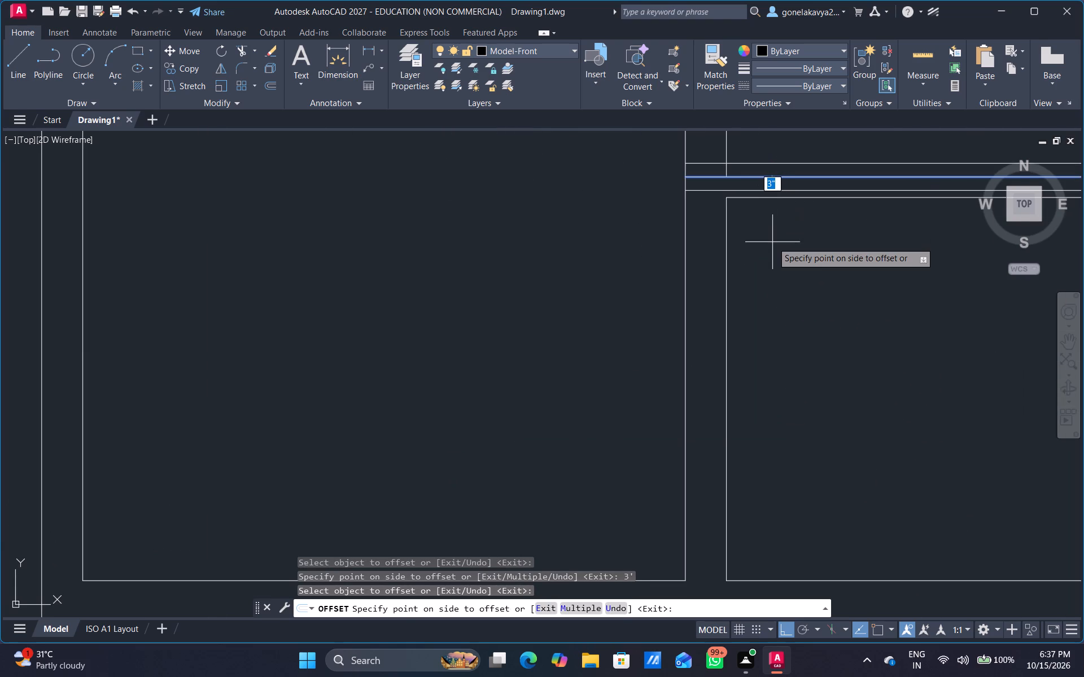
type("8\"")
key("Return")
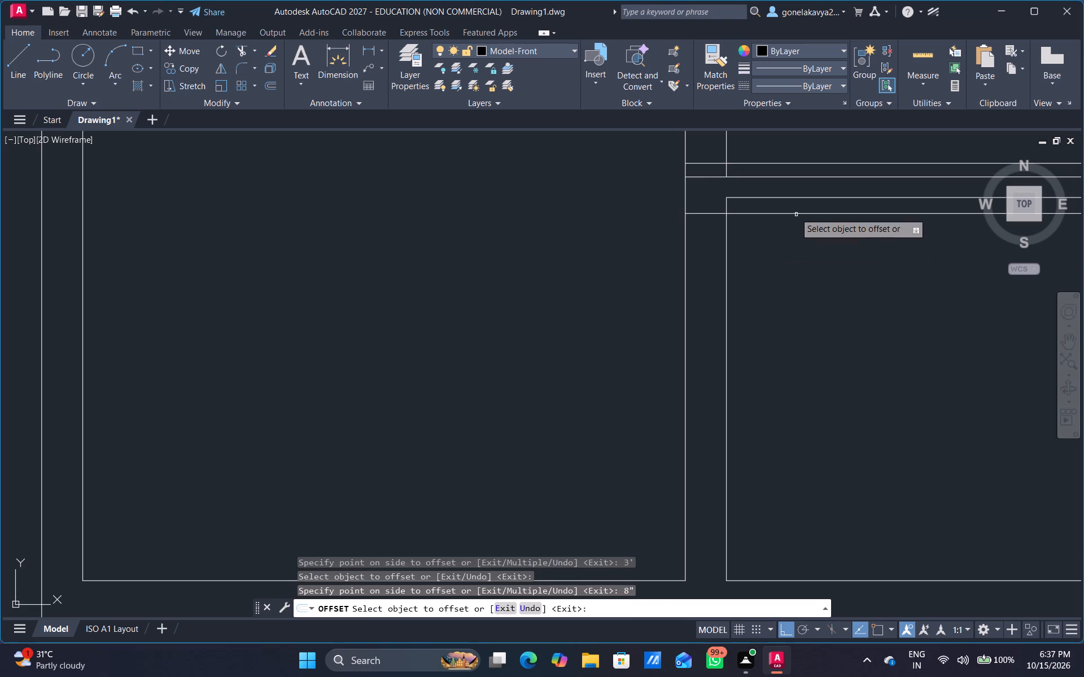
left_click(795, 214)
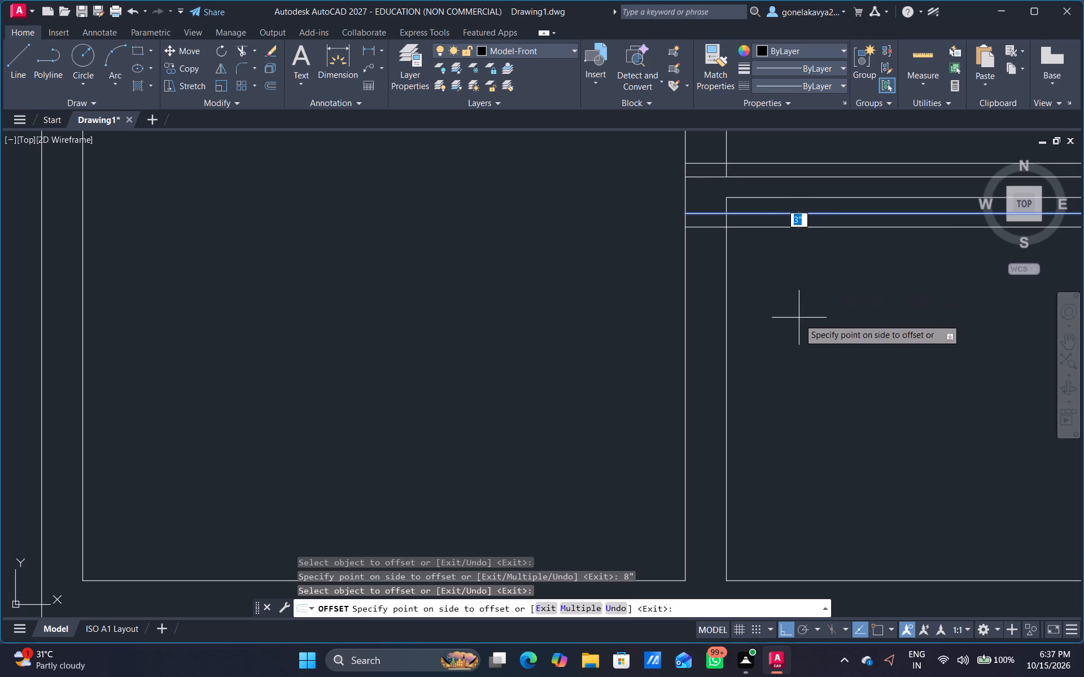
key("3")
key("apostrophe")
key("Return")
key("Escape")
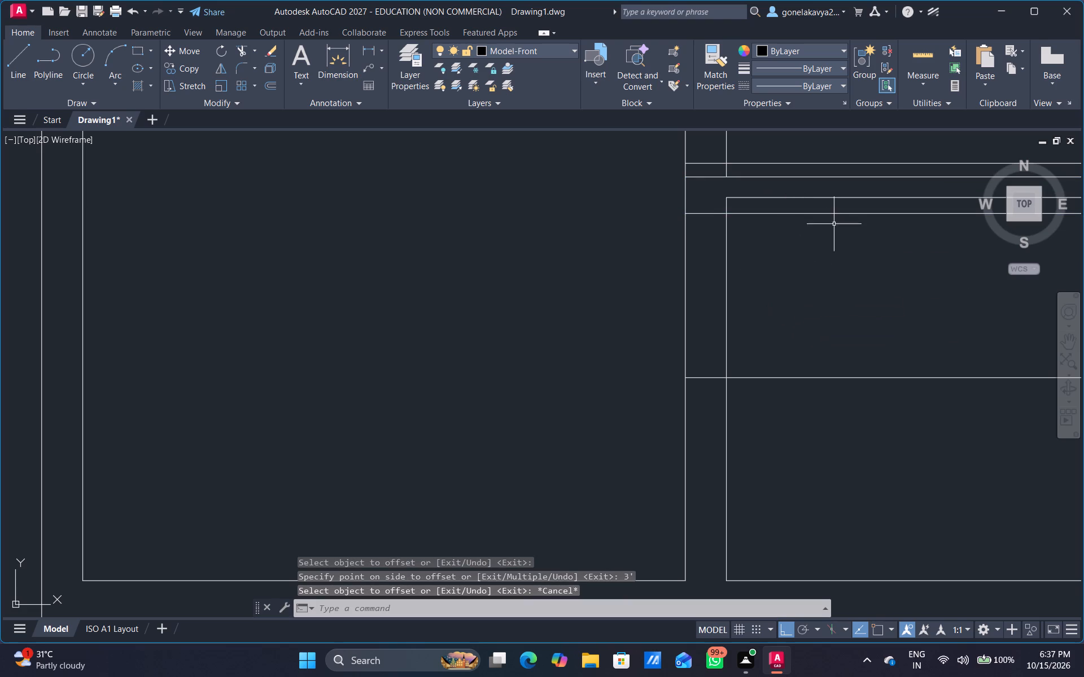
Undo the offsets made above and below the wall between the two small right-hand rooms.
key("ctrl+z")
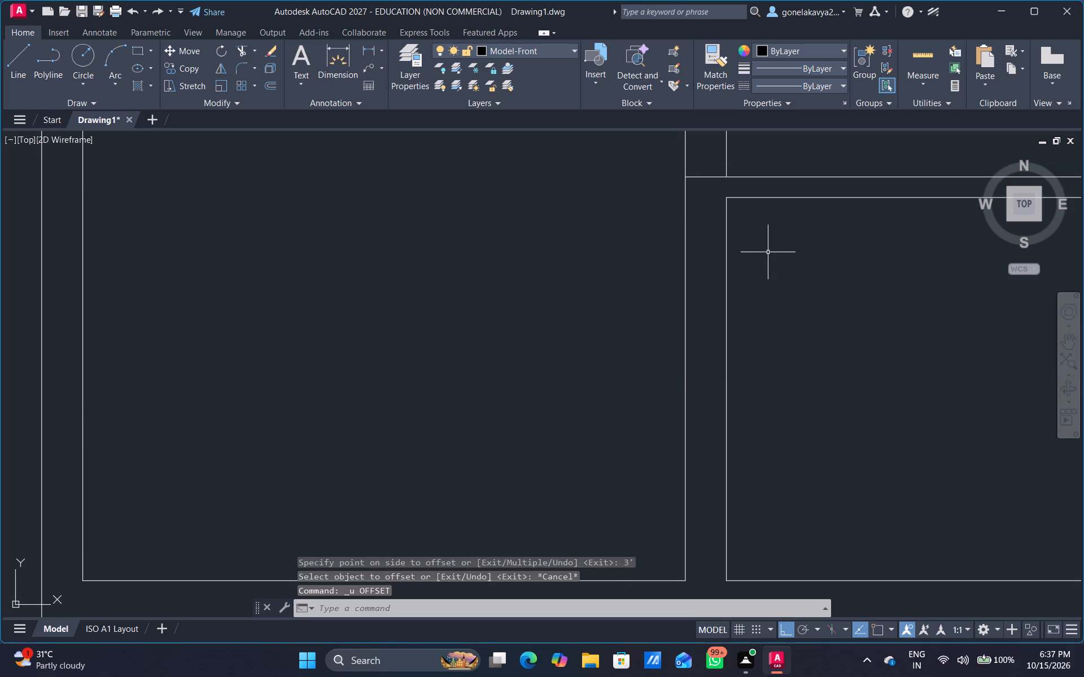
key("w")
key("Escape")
Extend the lower line of the wall between the two small right-hand rooms to the far side of the vertical wall.
key("e")
type("X")
key("space")
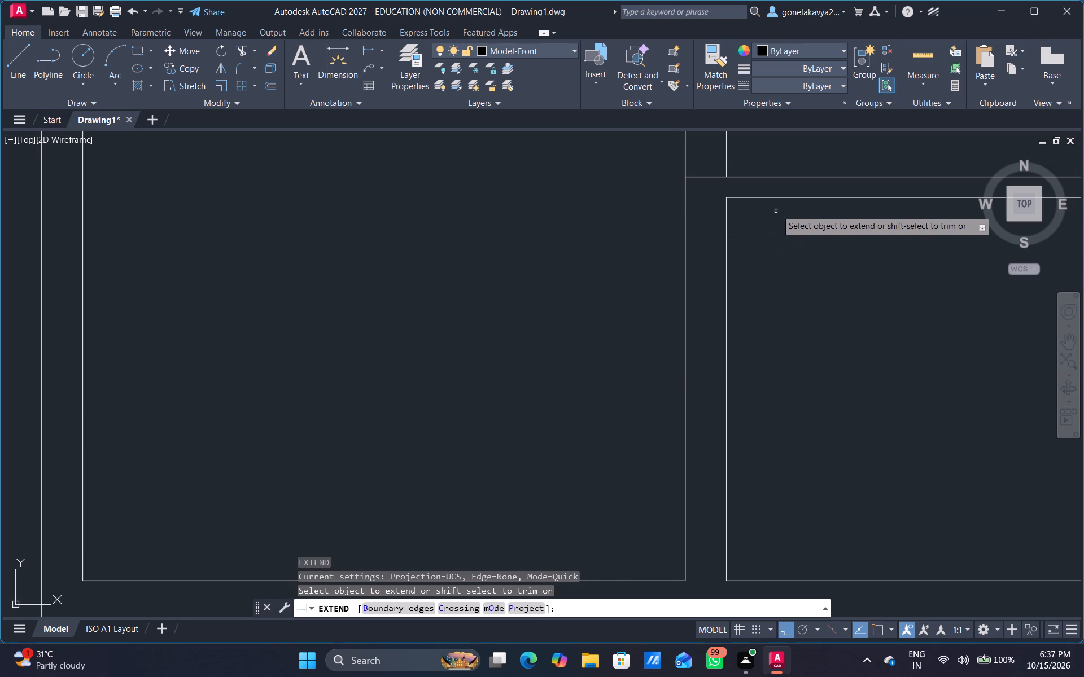
left_click(779, 199)
key("Escape")
Offset the lower line of the wall between the two small right-hand rooms 6" downward, and that copy a further 6" downward.
key("o")
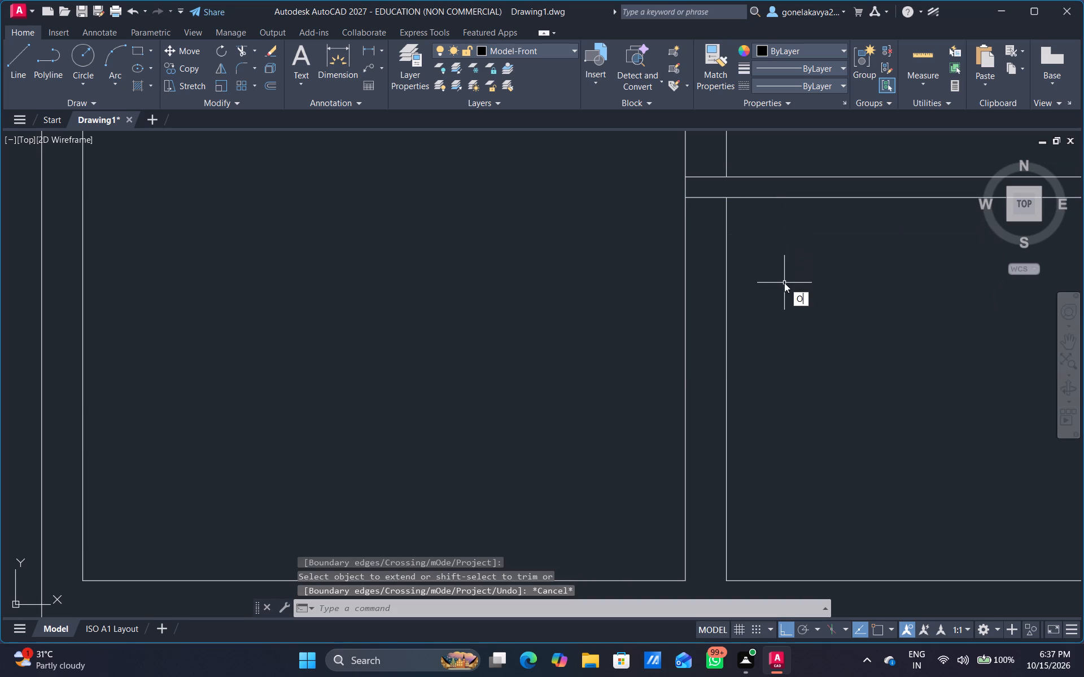
key("Return")
key("6")
key("shift+quotedbl")
key("Return")
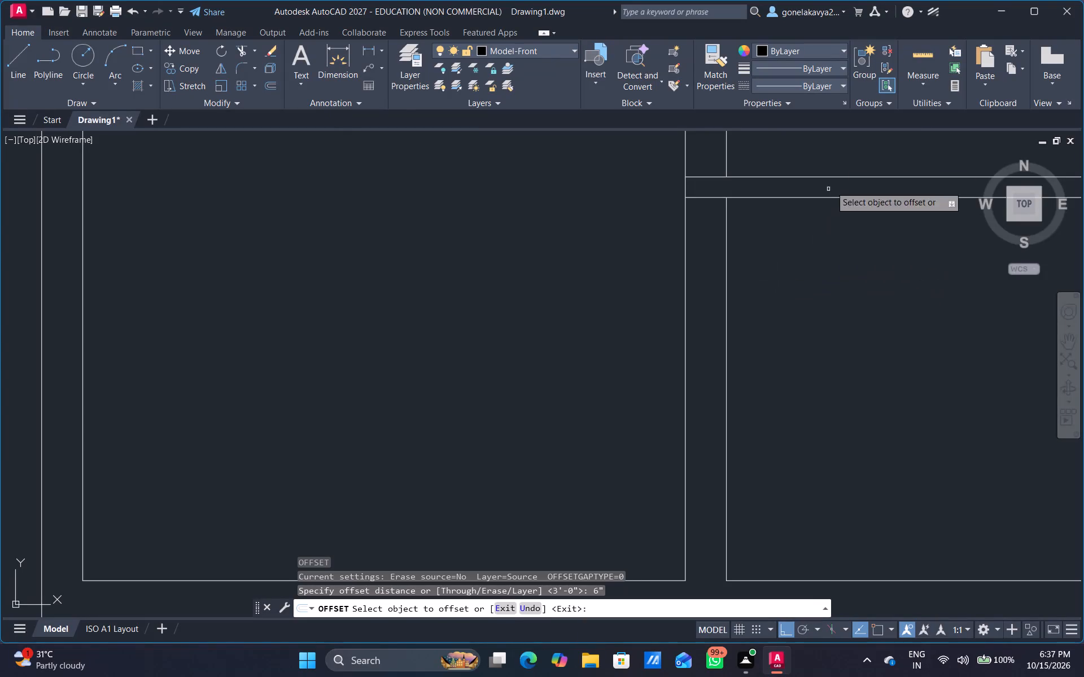
left_click(847, 195)
left_click(849, 274)
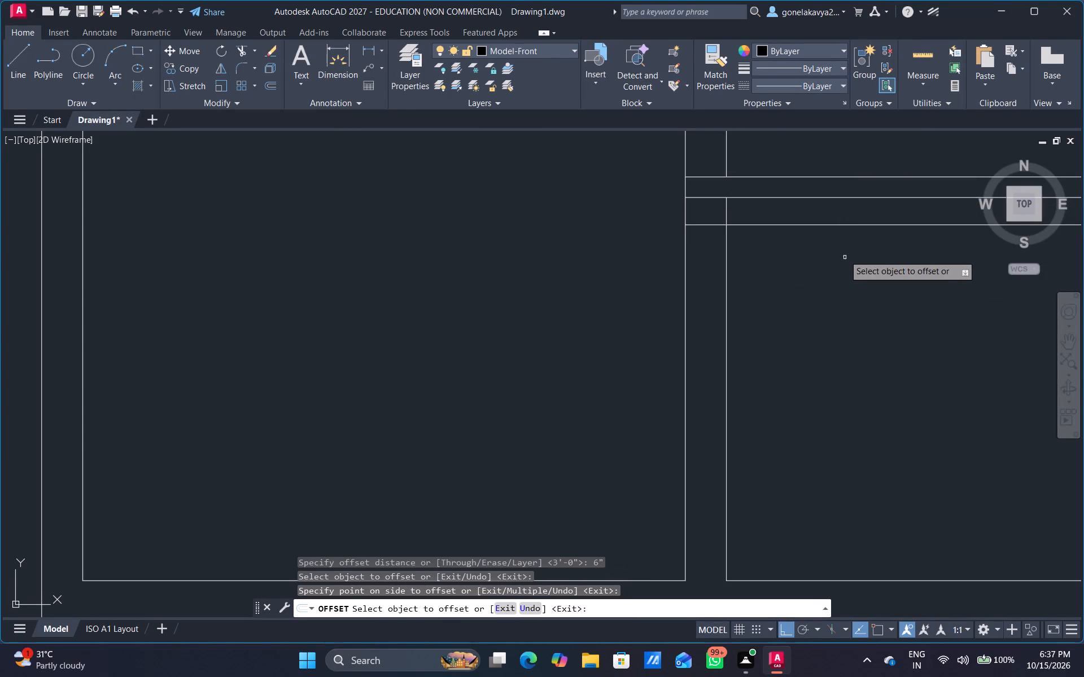
left_click(847, 222)
left_click(849, 226)
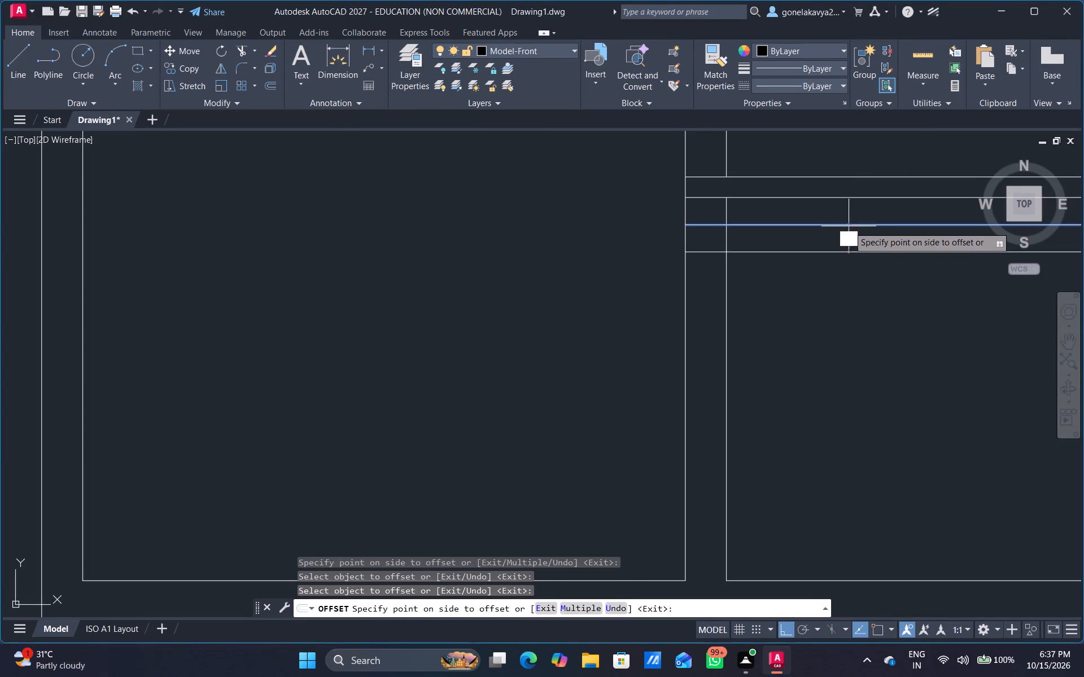
left_click(848, 249)
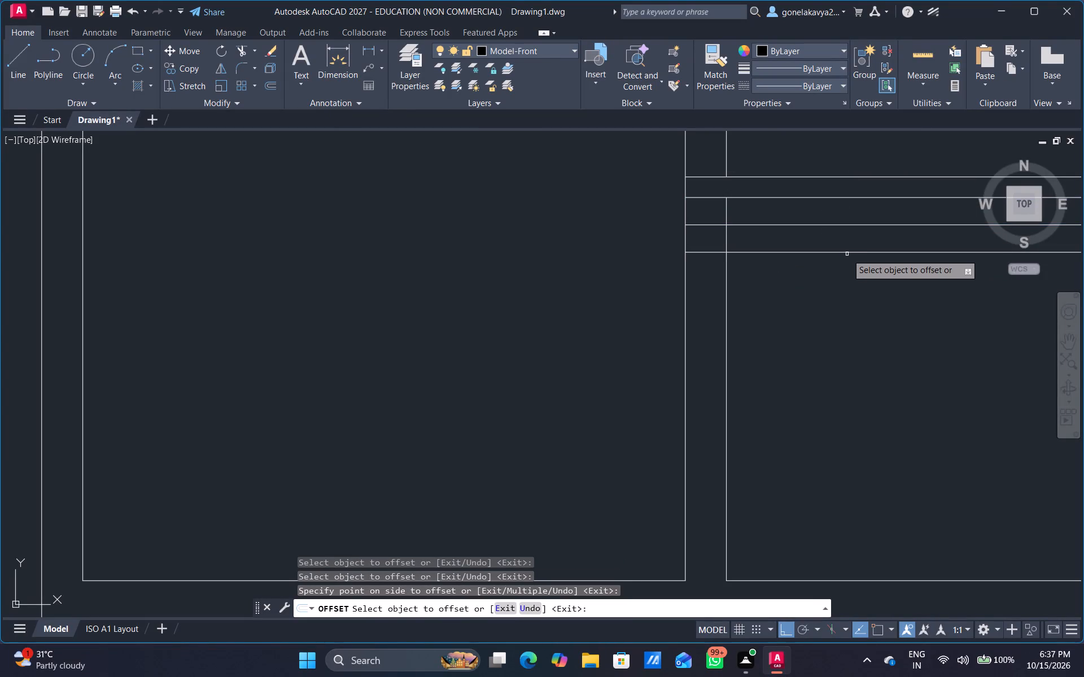
Offset the lowest 6" copy a further 3' downward into the lower small room.
left_click(846, 253)
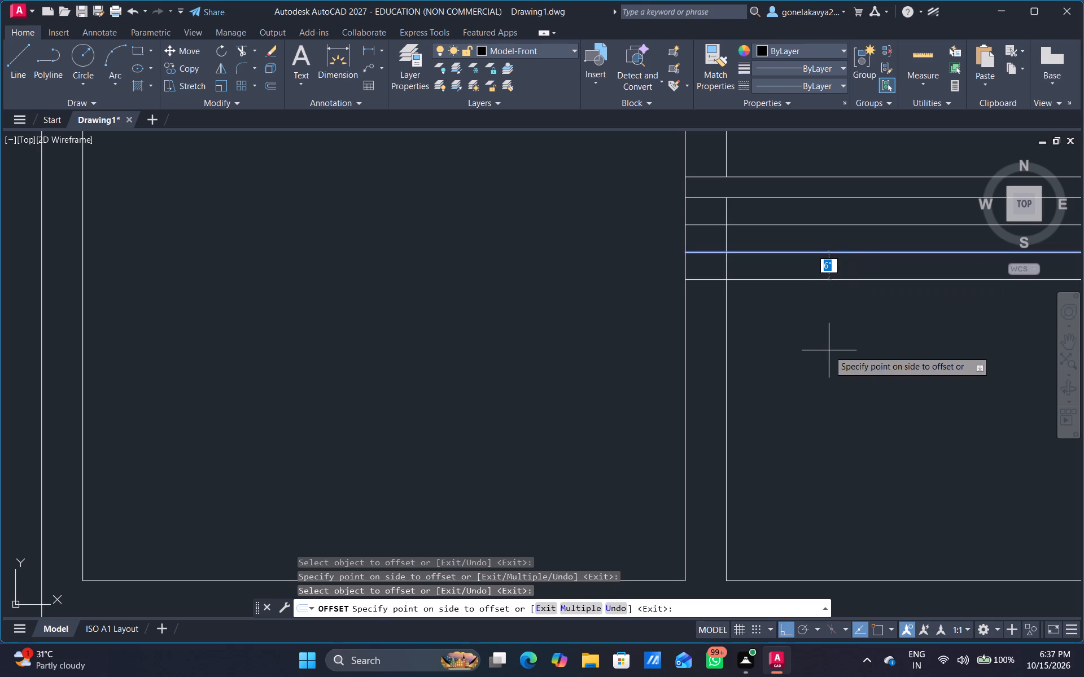
key("3")
key("apostrophe")
key("Return")
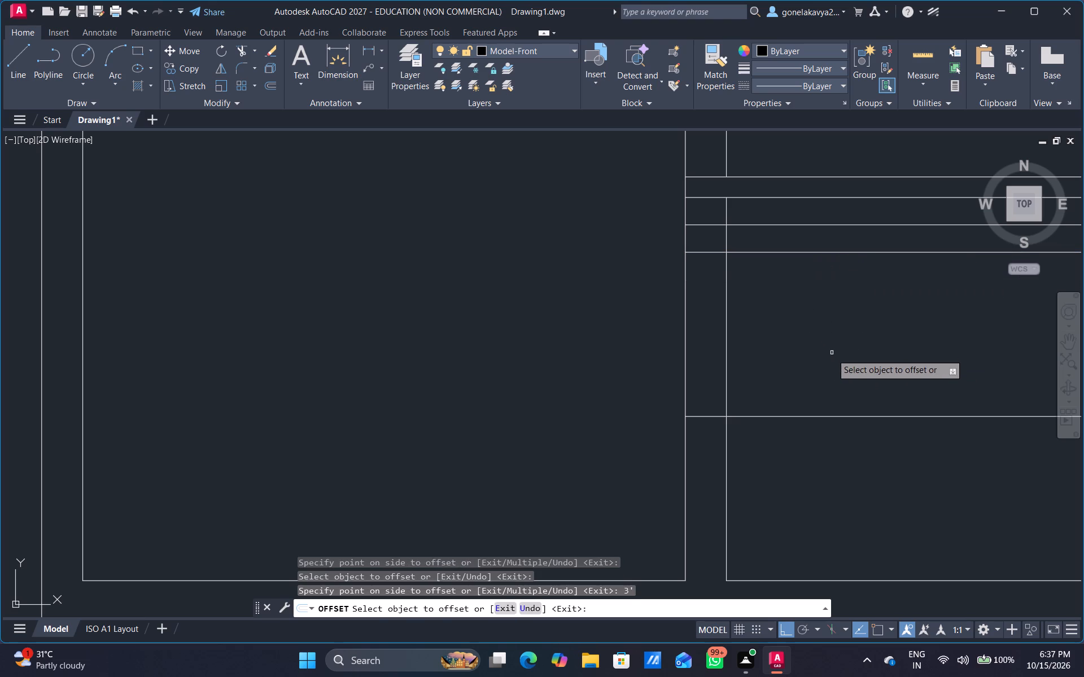
key("Escape")
Trim the 3' offset line back to the vertical wall and cut both wall lines between the offsets to open a 3' doorway.
key("t")
type("R")
key("space")
left_click_drag(794, 324, 803, 344)
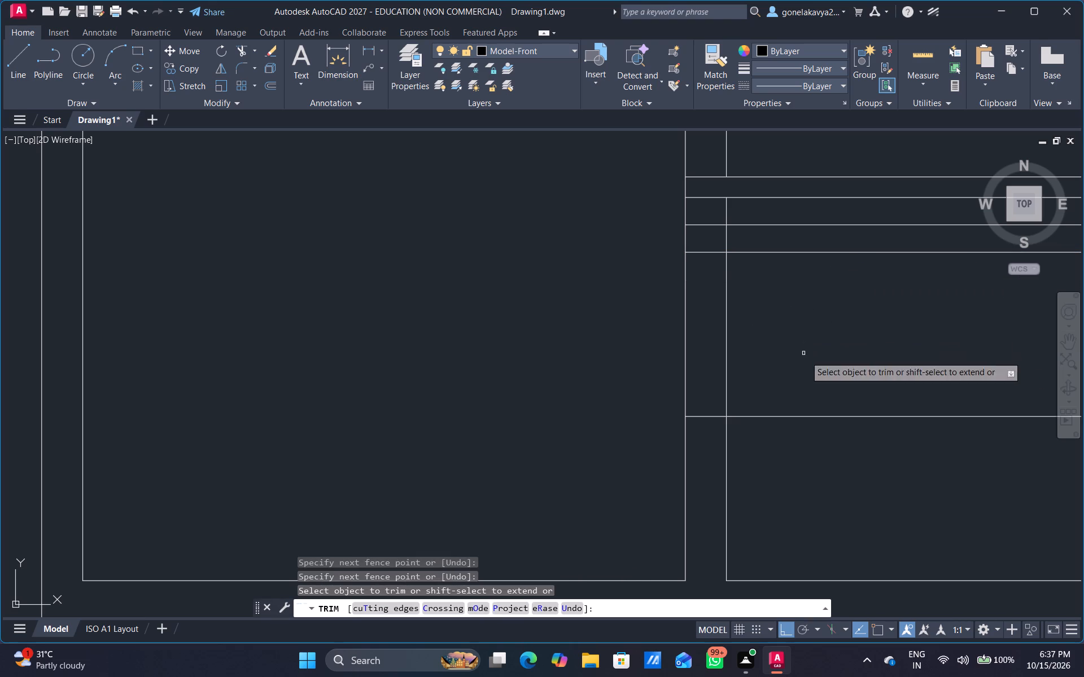
left_click_drag(980, 408, 973, 447)
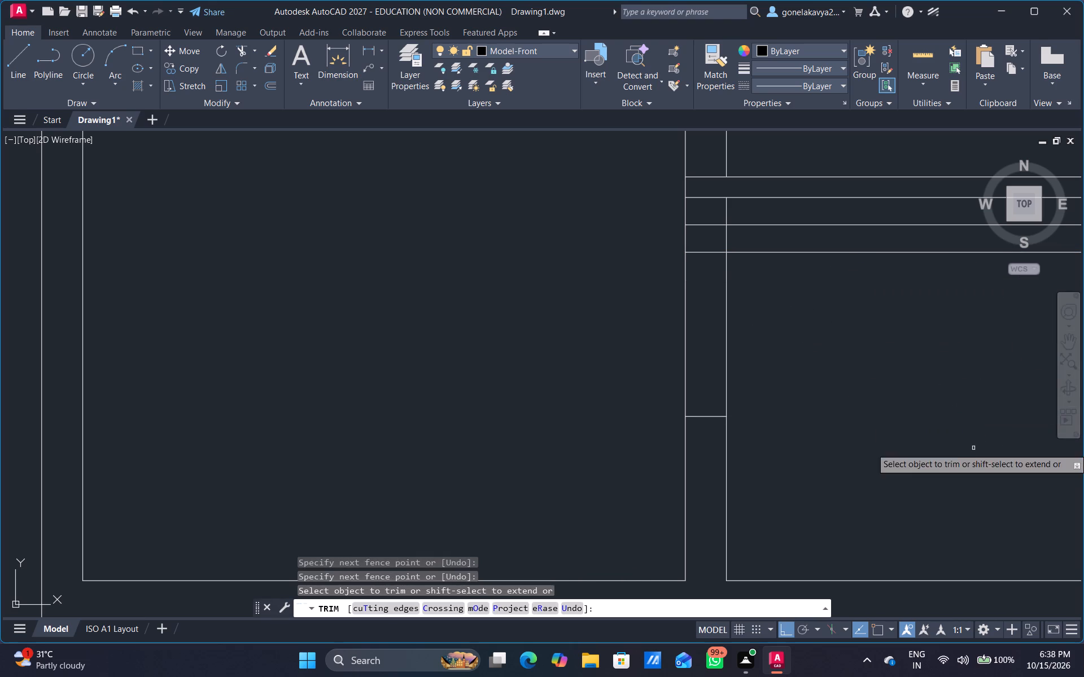
scroll(972, 404, "down", 2)
middle_click_drag(937, 385, 1037, 403)
scroll(1038, 403, "down", 1)
scroll(996, 393, "up", 3)
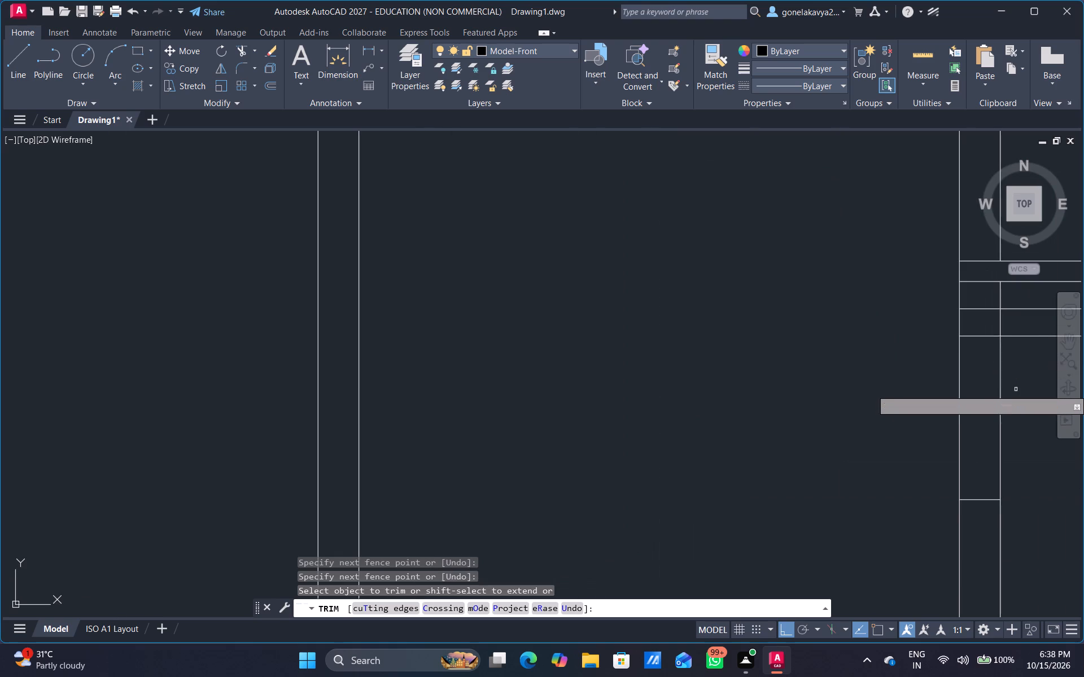
left_click_drag(1008, 394, 873, 423)
Trim the two 6" offset lines where they run across the lower small room, back to the vertical wall.
scroll(1033, 415, "down", 2)
middle_click_drag(1037, 390, 853, 445)
scroll(924, 433, "up", 1)
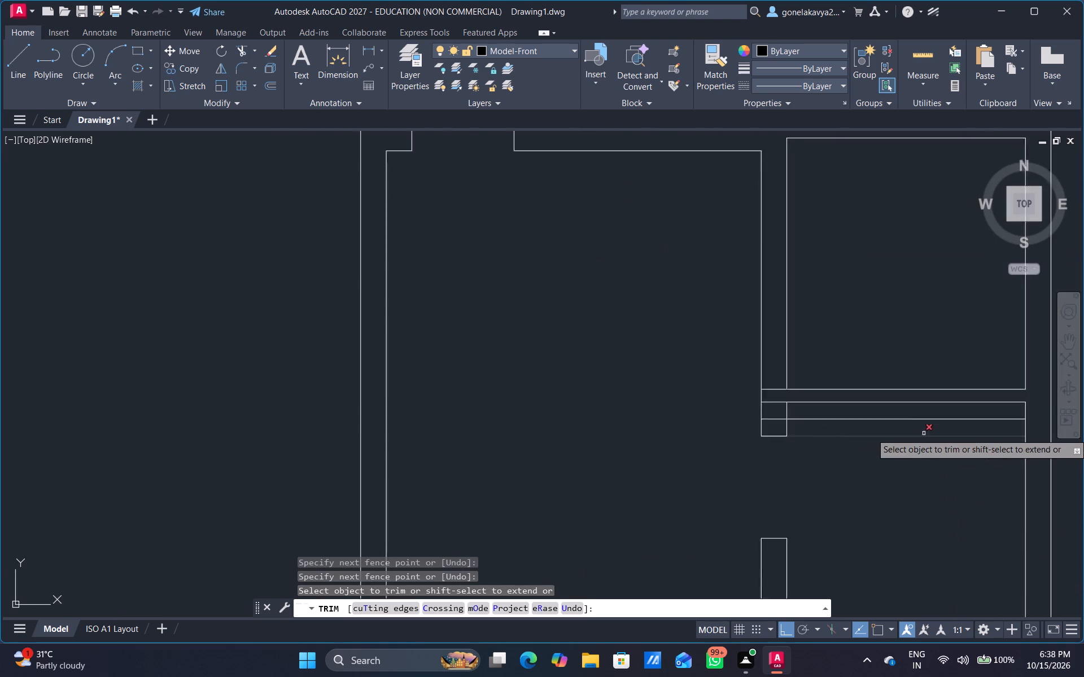
scroll(924, 433, "up", 1)
left_click_drag(930, 405, 930, 436)
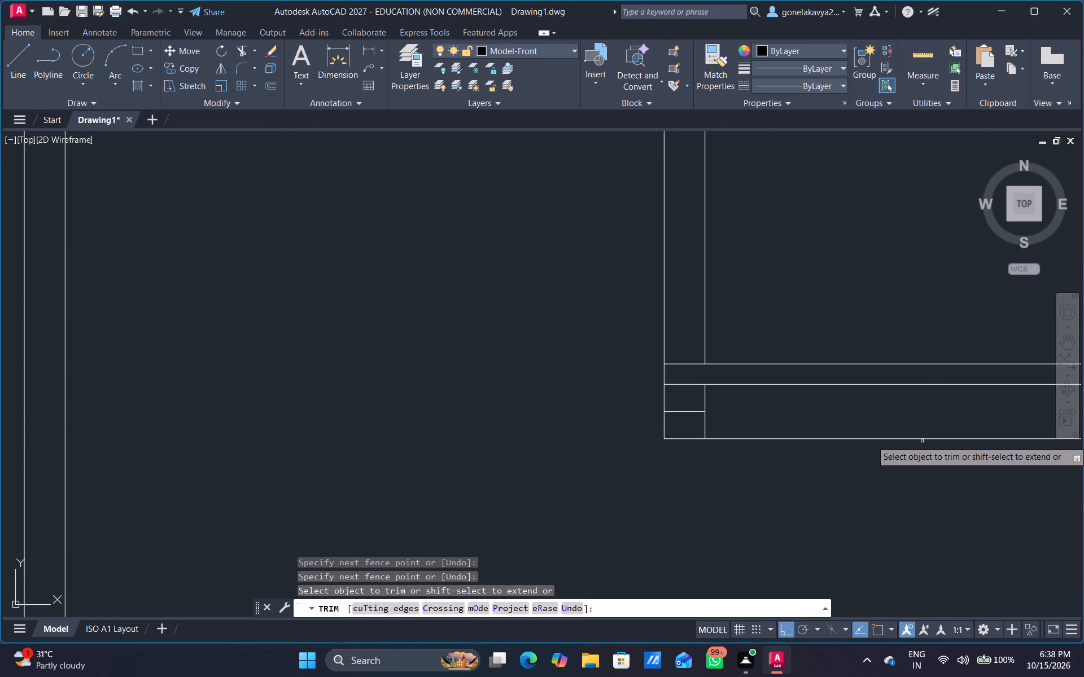
left_click(922, 439)
middle_click_drag(862, 444, 996, 481)
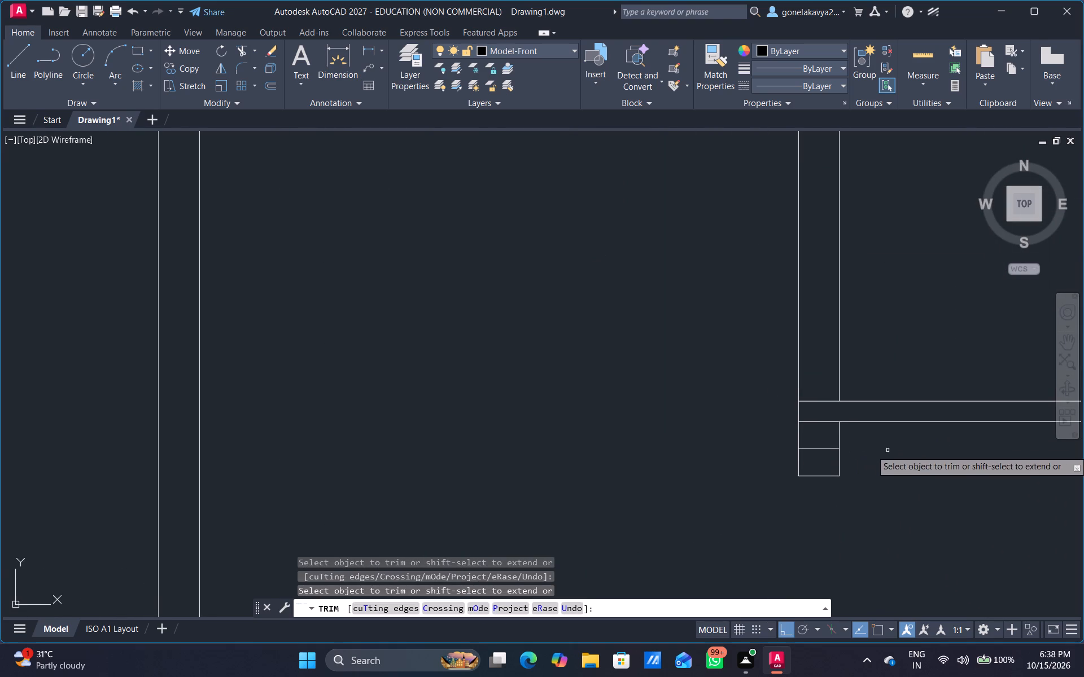
middle_click_drag(889, 451, 995, 486)
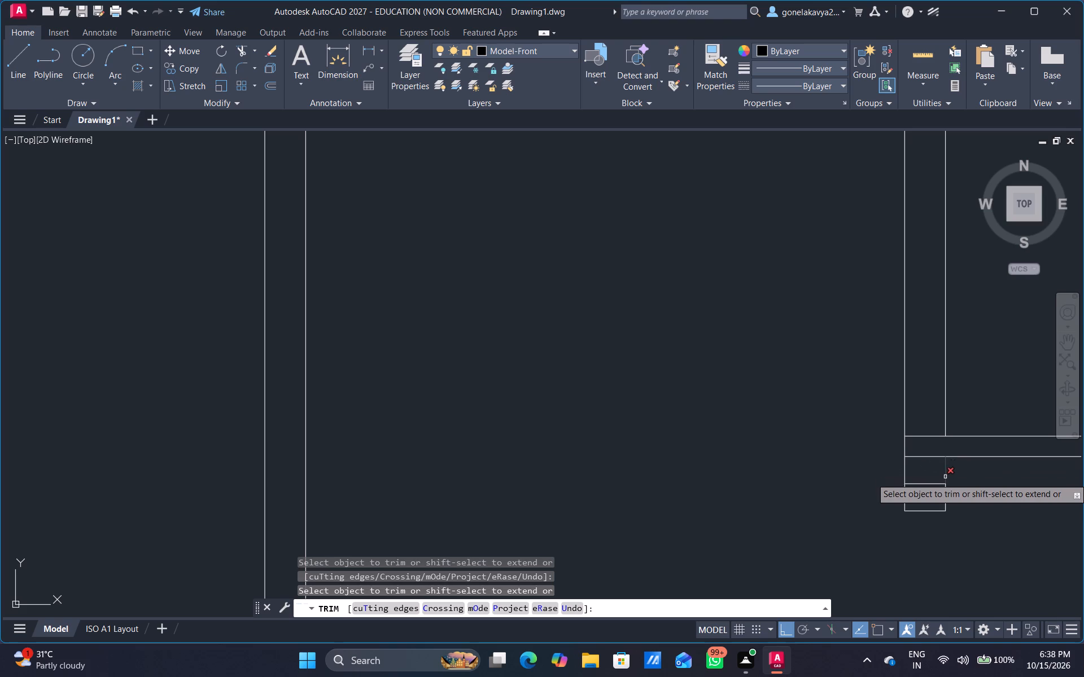
Trim the leftover horizontal pieces inside the vertical wall above the new doorway, keeping only the jamb line and the partition's upper line.
scroll(934, 459, "up", 2)
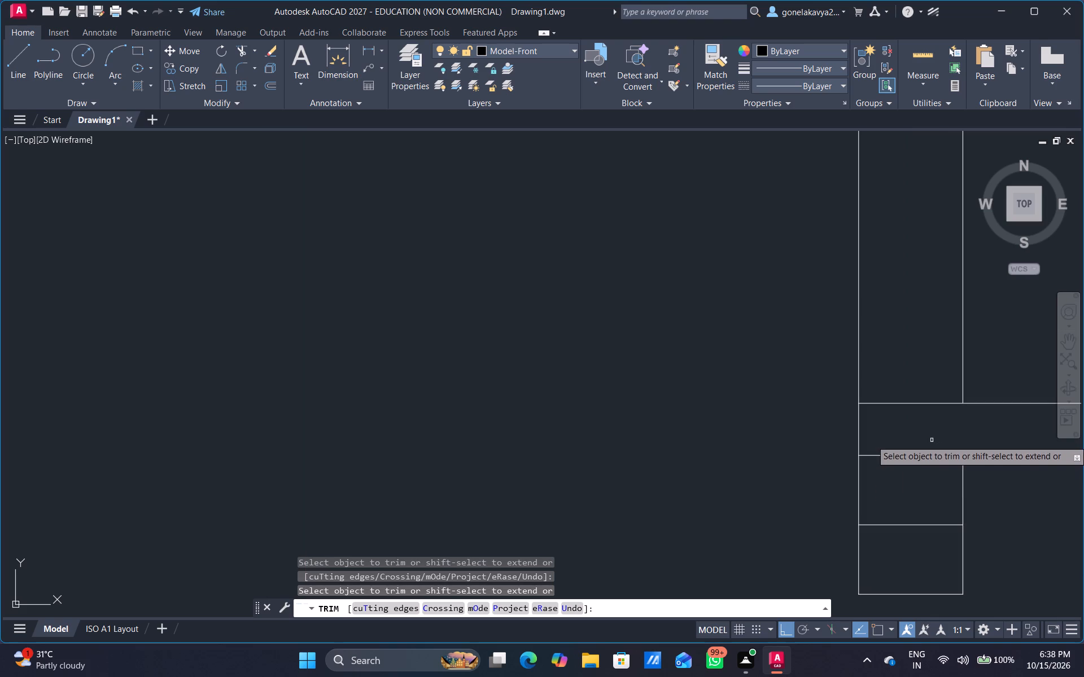
left_click_drag(928, 443, 910, 525)
scroll(928, 495, "down", 3)
left_click_drag(922, 498, 921, 505)
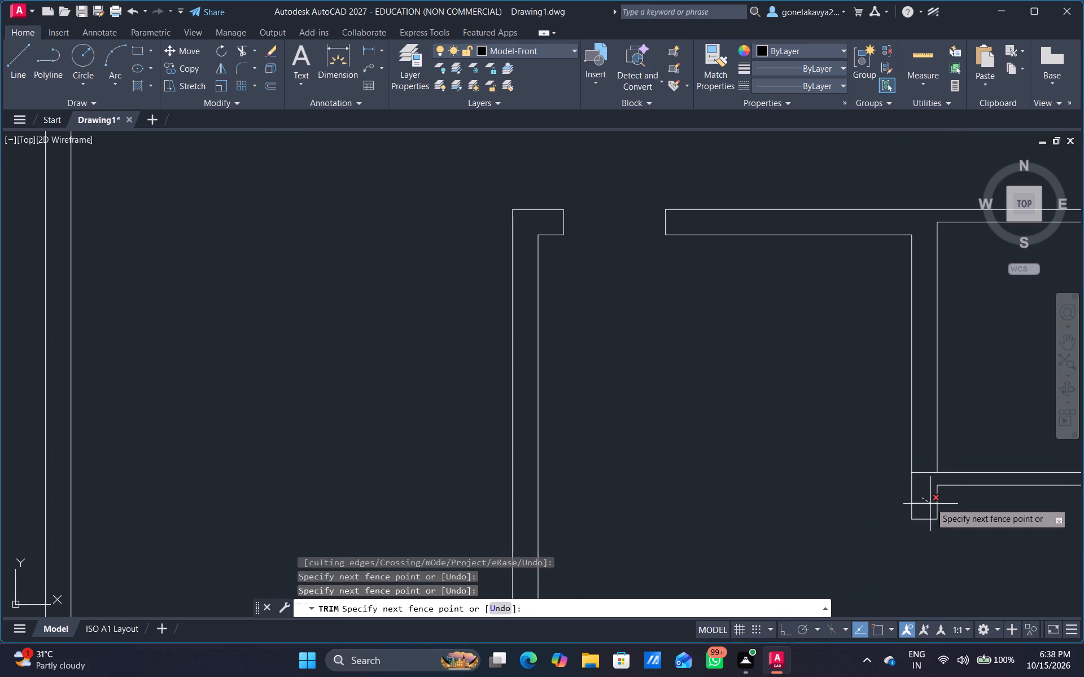
left_click(924, 505)
scroll(982, 510, "down", 3)
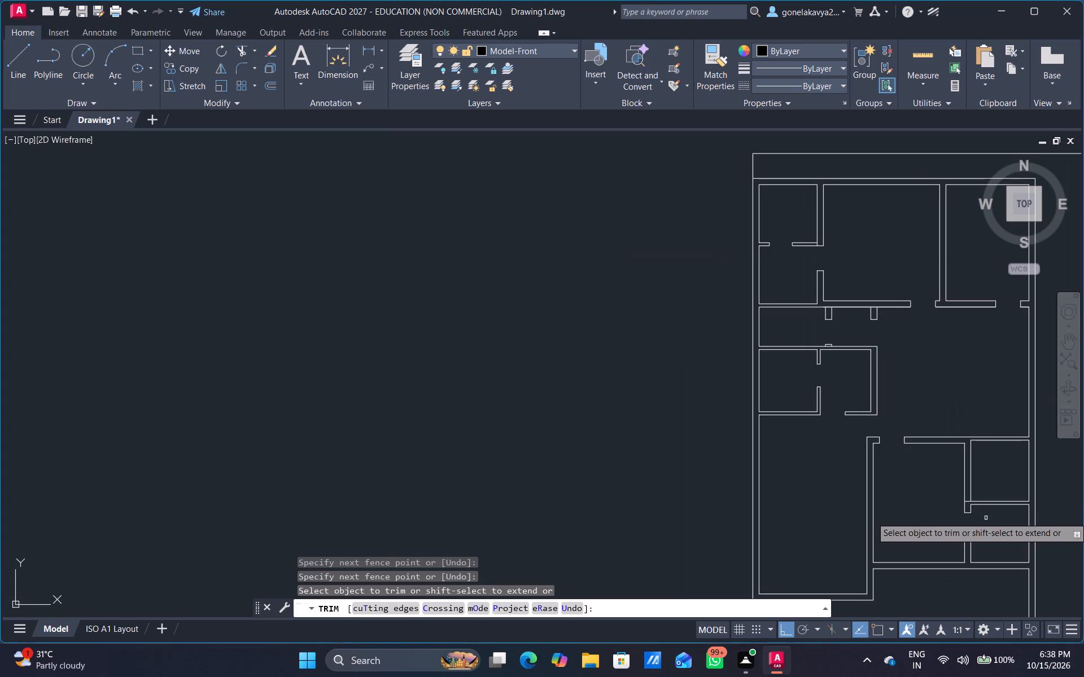
middle_click_drag(994, 514, 911, 396)
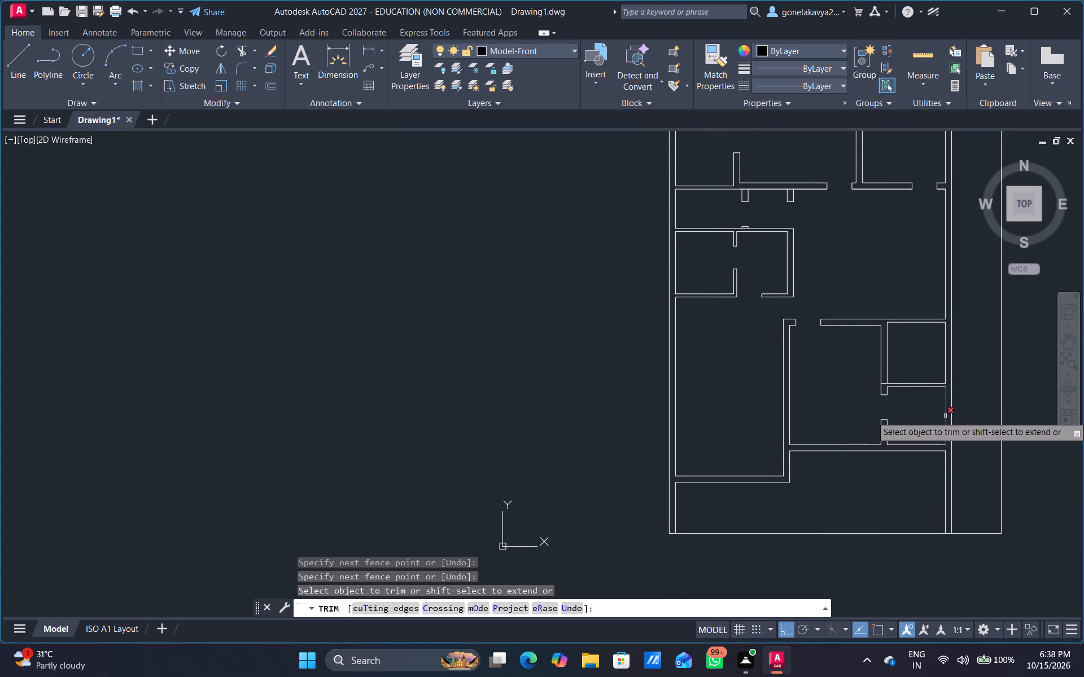
scroll(945, 416, "up", 3)
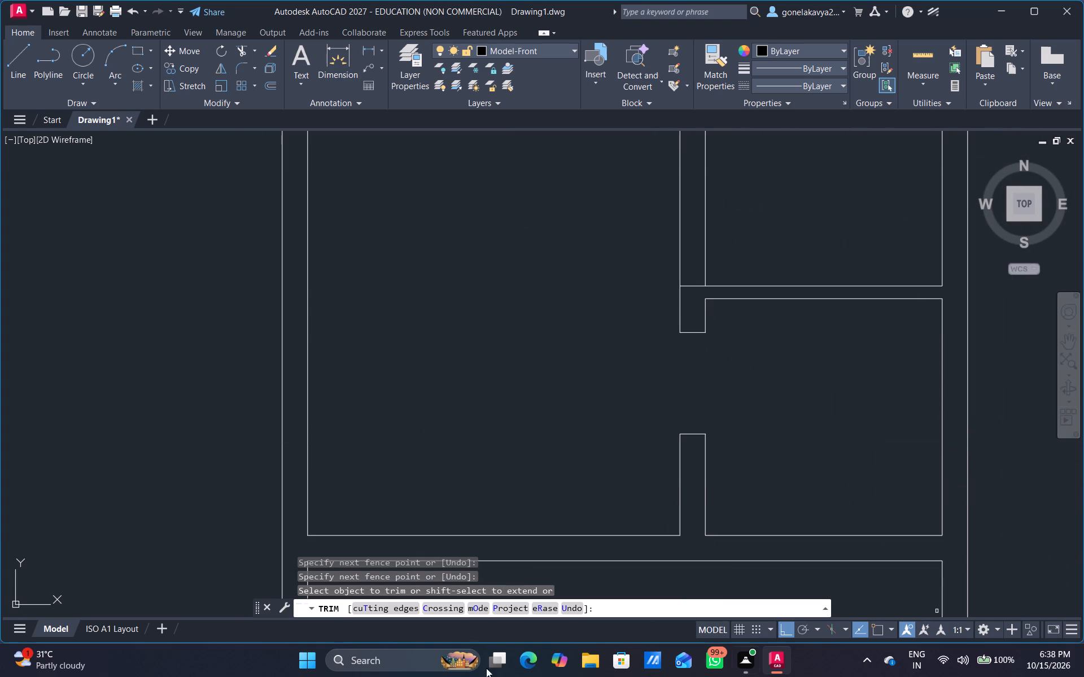
middle_click_drag(687, 414, 630, 610)
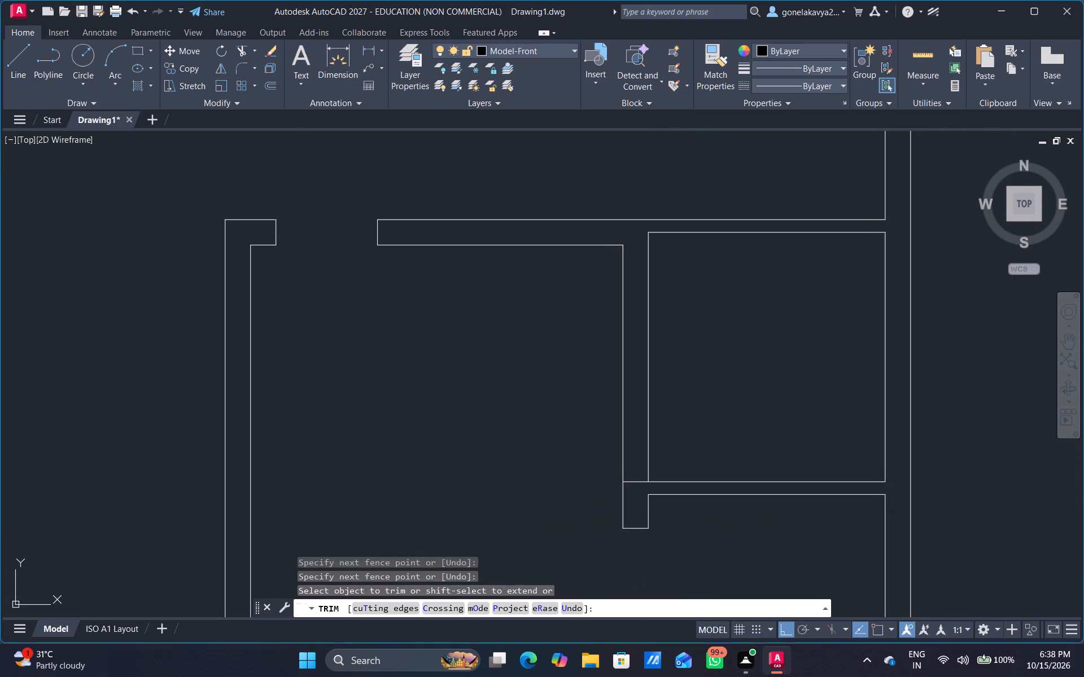
key("Escape")
Offset the upper line of the wall between the two small right-hand rooms 3" upward, and that copy a further 3" upward.
key("o")
key("Return")
key("3")
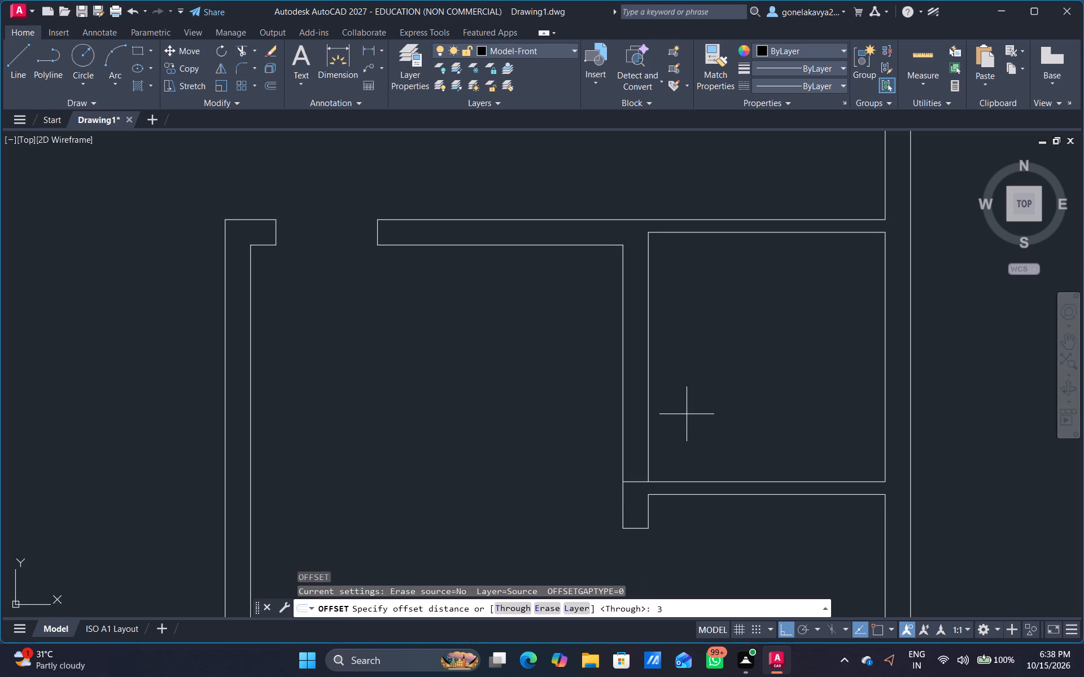
key("o")
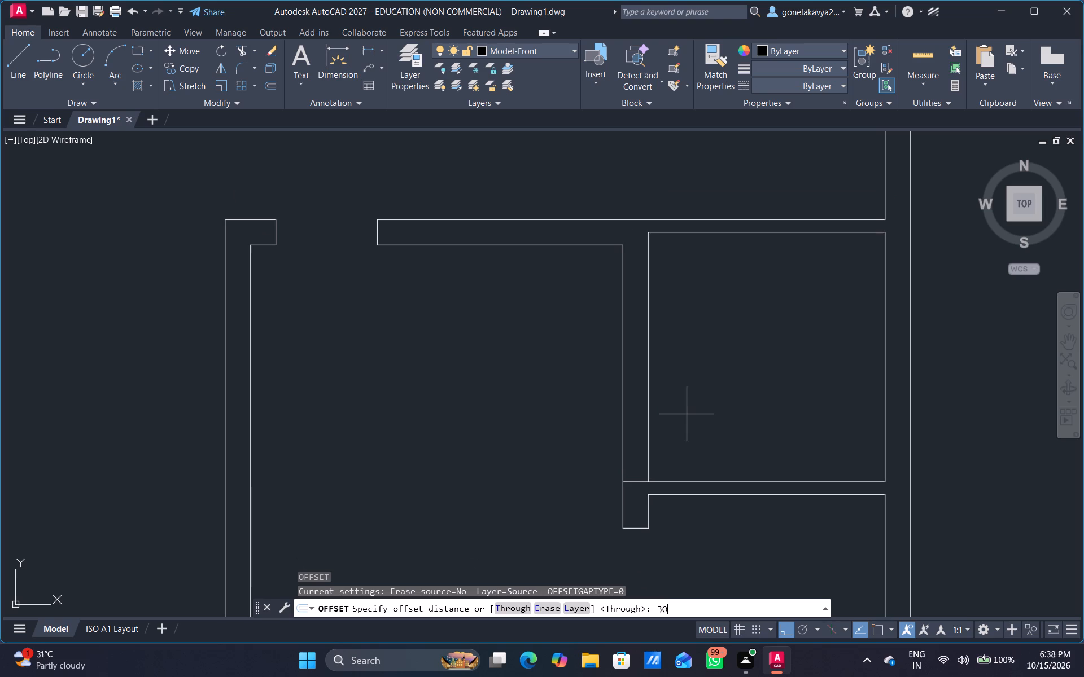
key("Return")
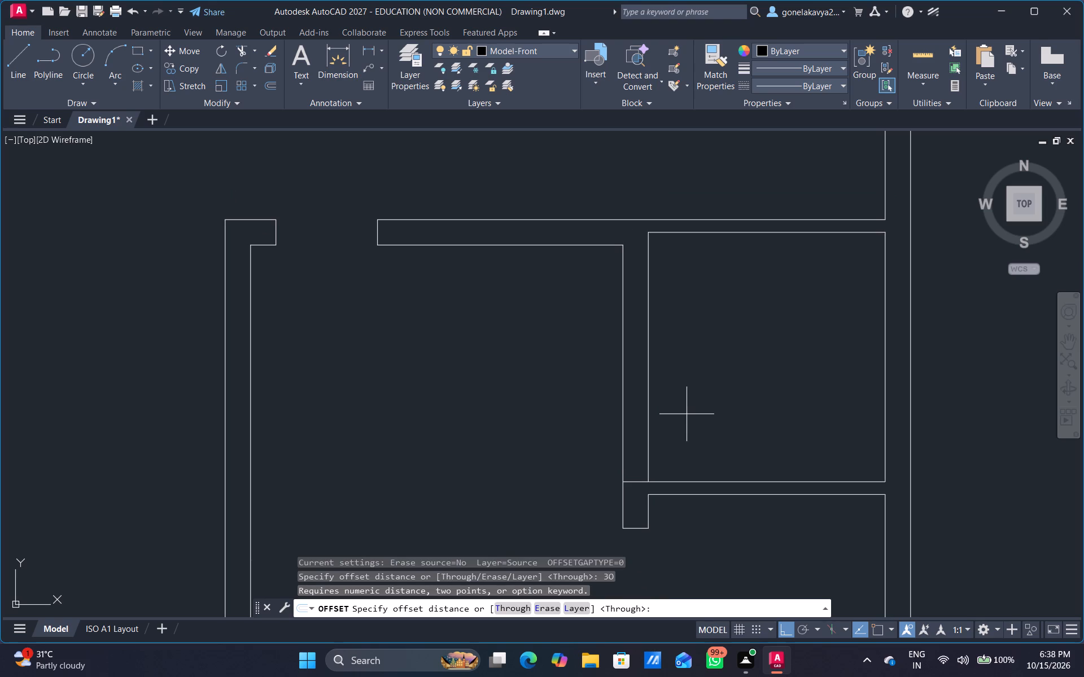
type("3\"")
key("Return")
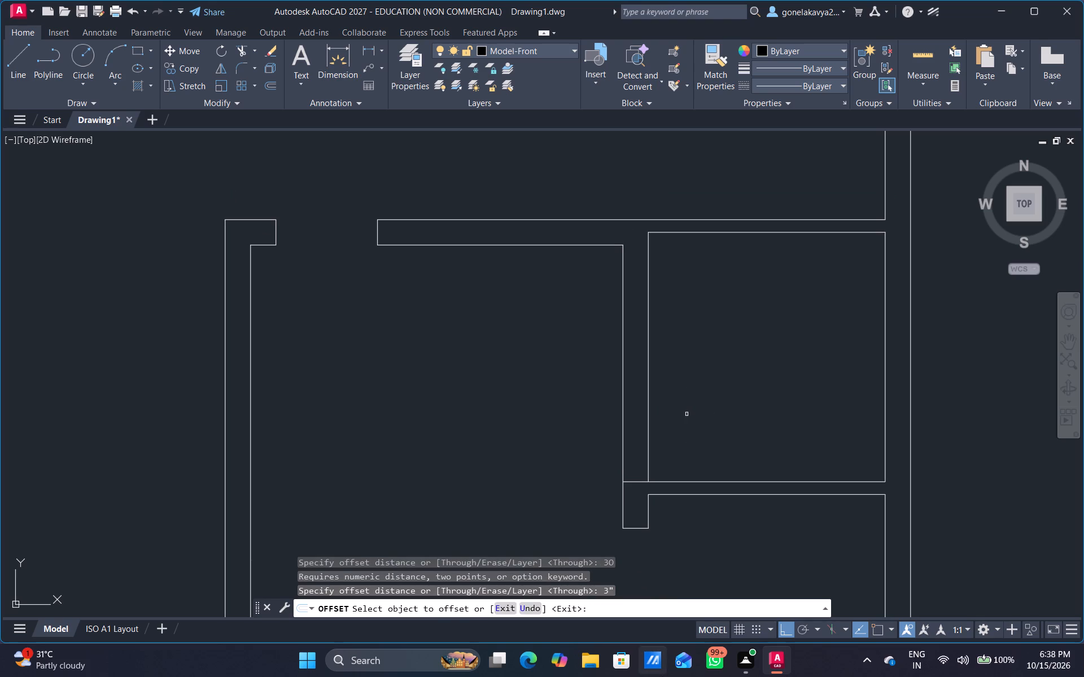
left_click(777, 480)
left_click(803, 432)
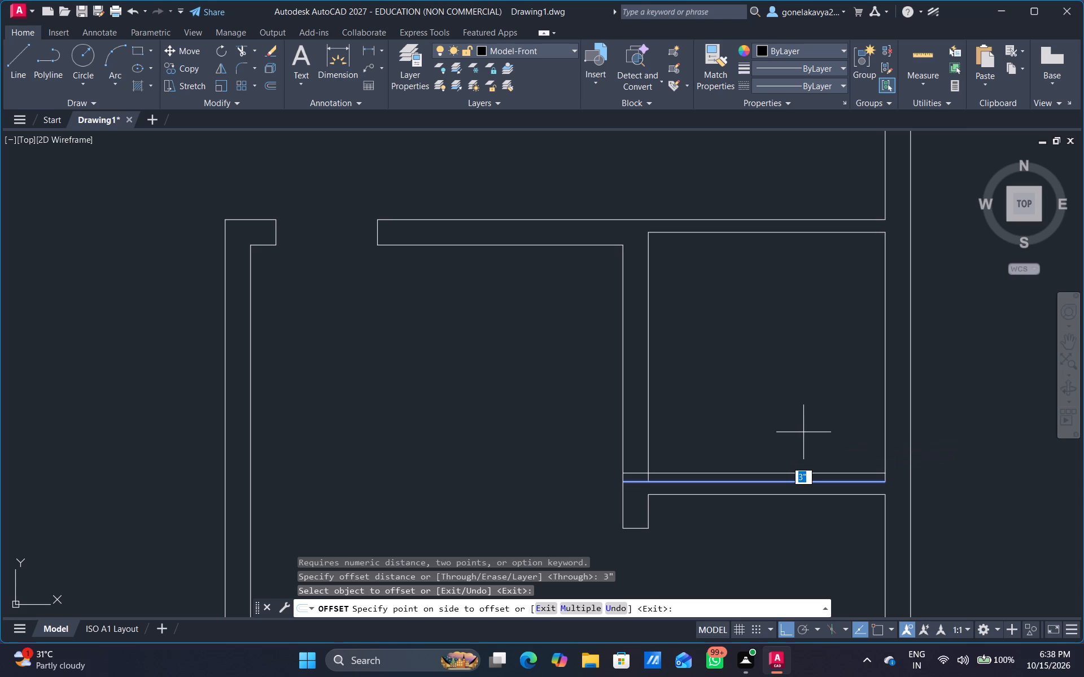
left_click(792, 474)
left_click(793, 447)
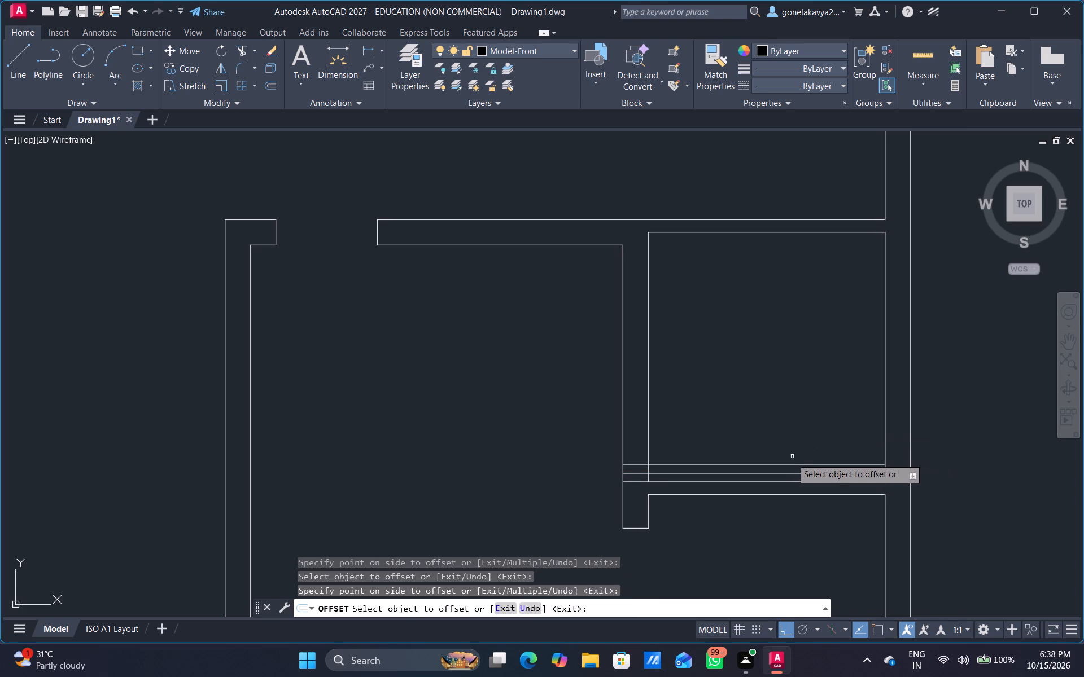
Offset the upper 3" copy a further 3' upward into the upper small room.
left_click_drag(795, 467, 797, 461)
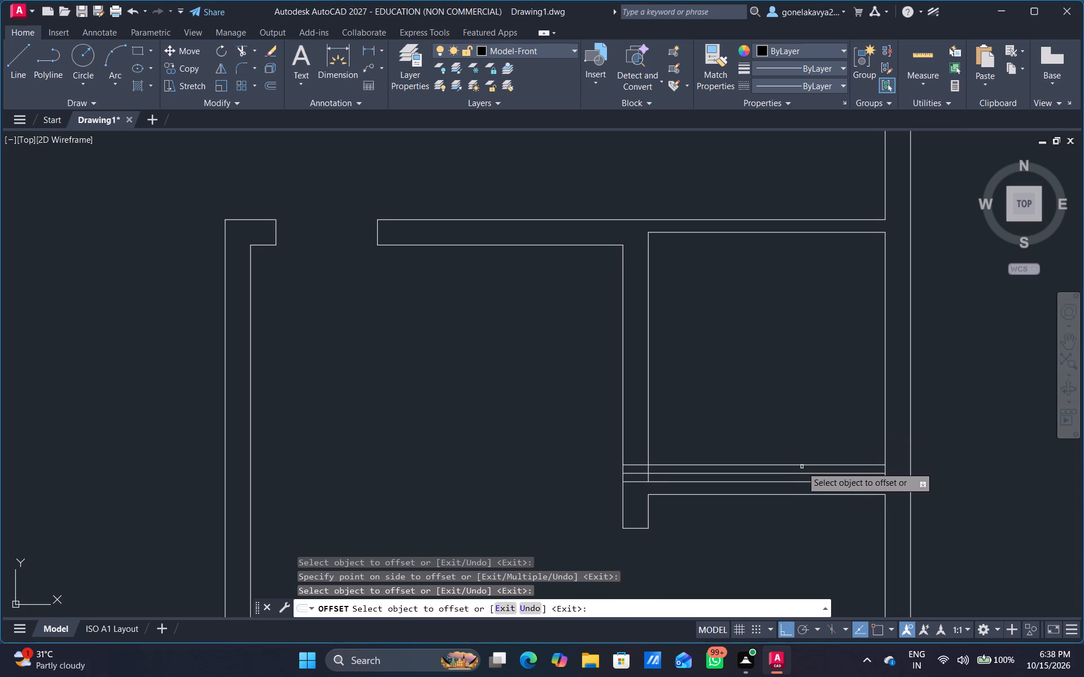
left_click(803, 464)
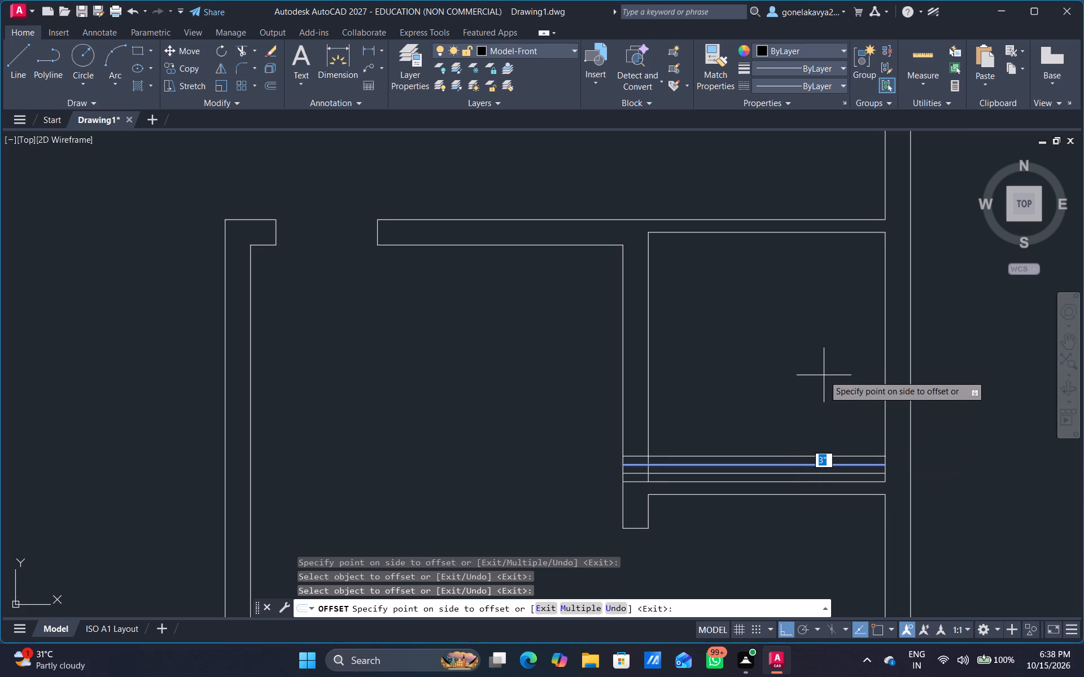
key("3")
key("apostrophe")
key("Return")
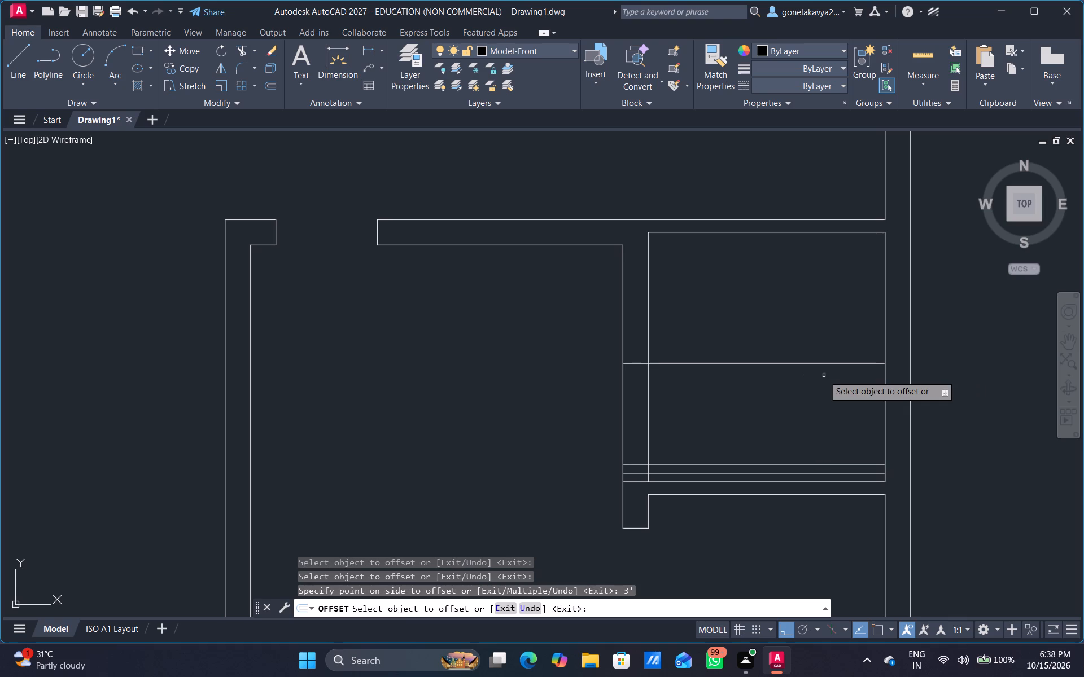
Trim the 3' offset line back to the vertical wall and cut both wall lines beside the upper small room to open a 3' doorway.
key("Escape")
type("TR")
key("space")
left_click_drag(725, 325, 725, 326)
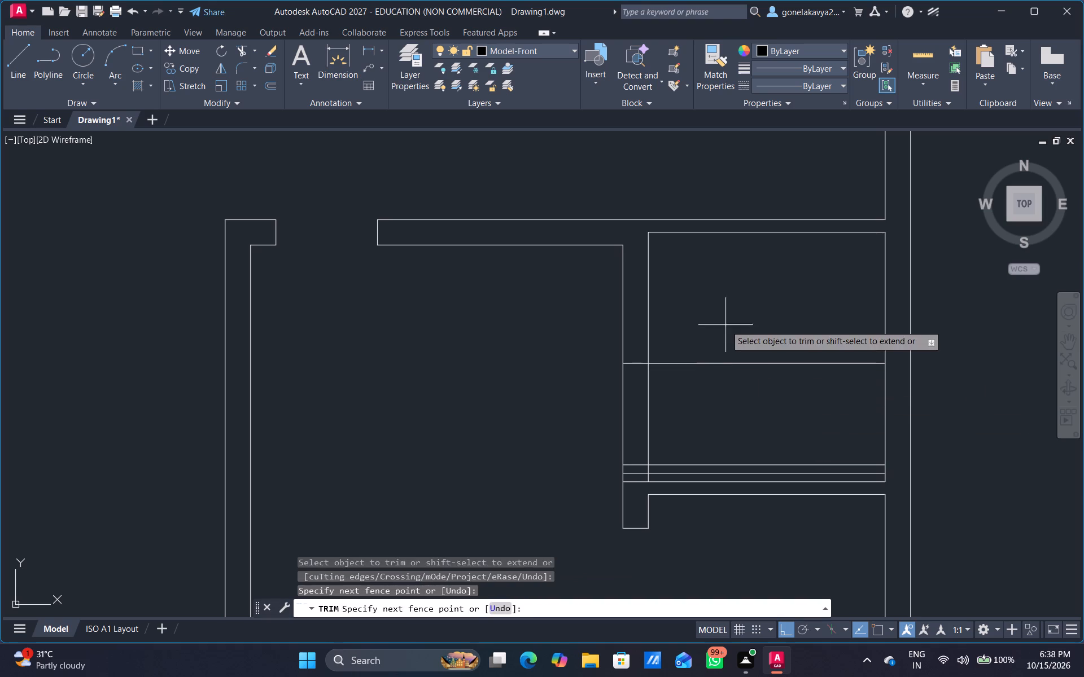
left_click_drag(725, 326, 713, 413)
left_click_drag(693, 412, 493, 413)
Trim the piece of the first 3" offset line lying inside the vertical wall.
scroll(636, 468, "up", 3)
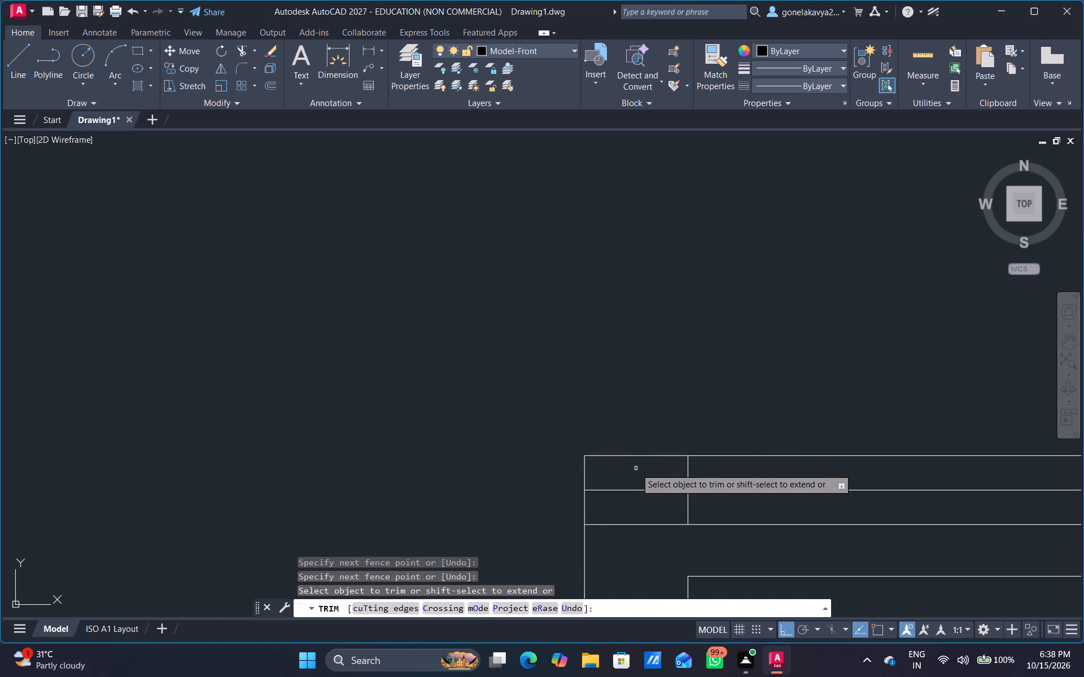
left_click_drag(644, 475, 648, 495)
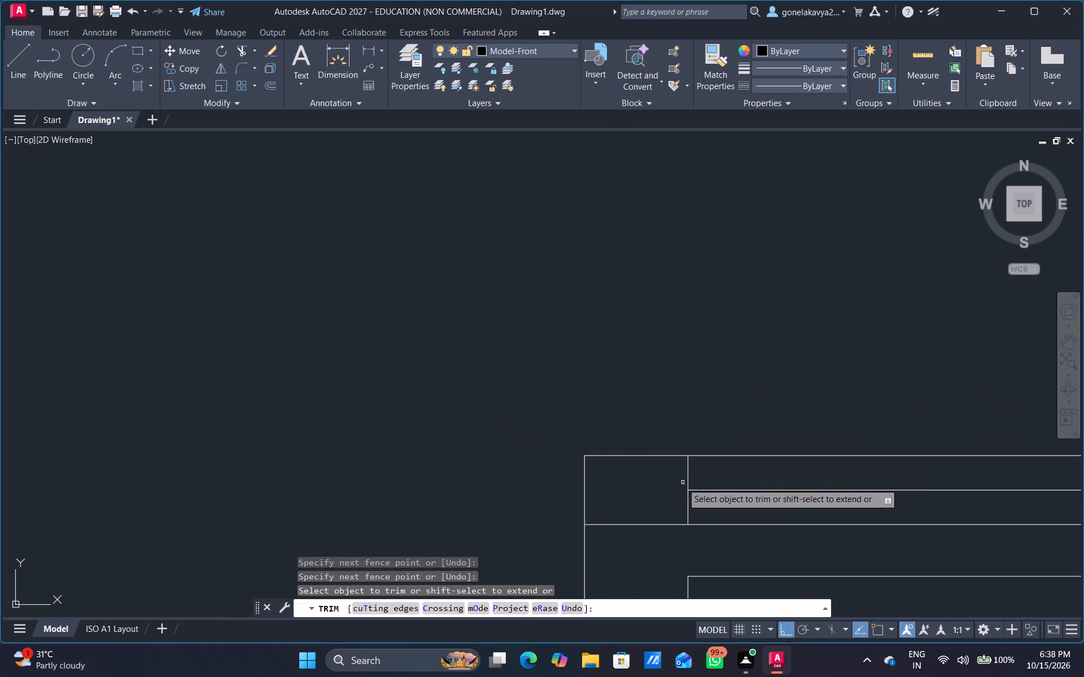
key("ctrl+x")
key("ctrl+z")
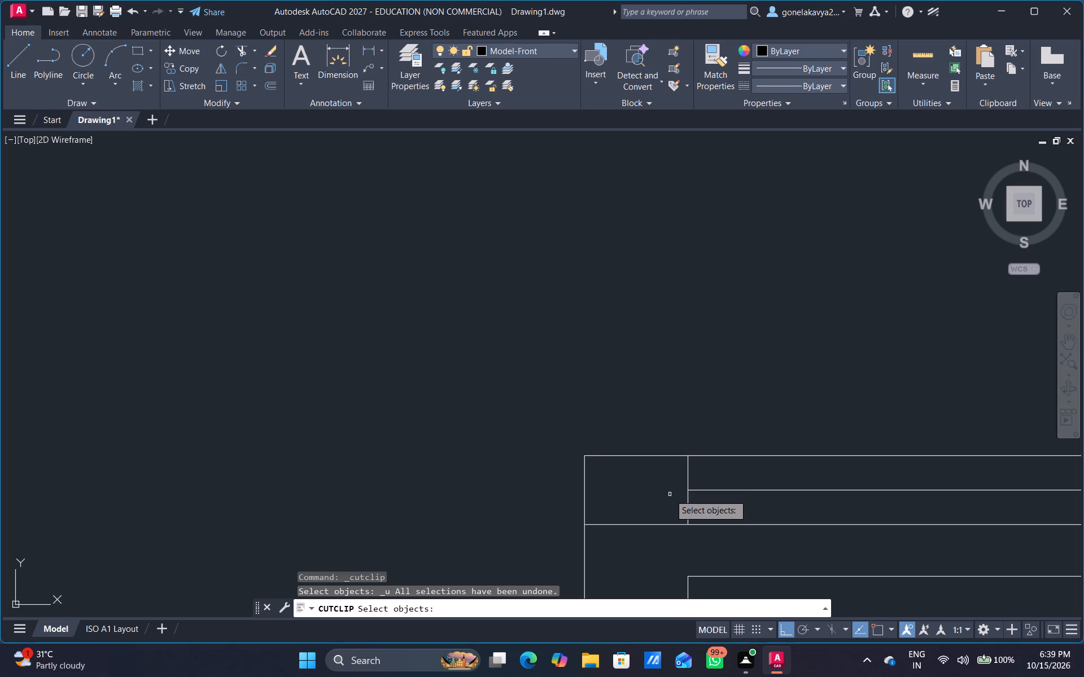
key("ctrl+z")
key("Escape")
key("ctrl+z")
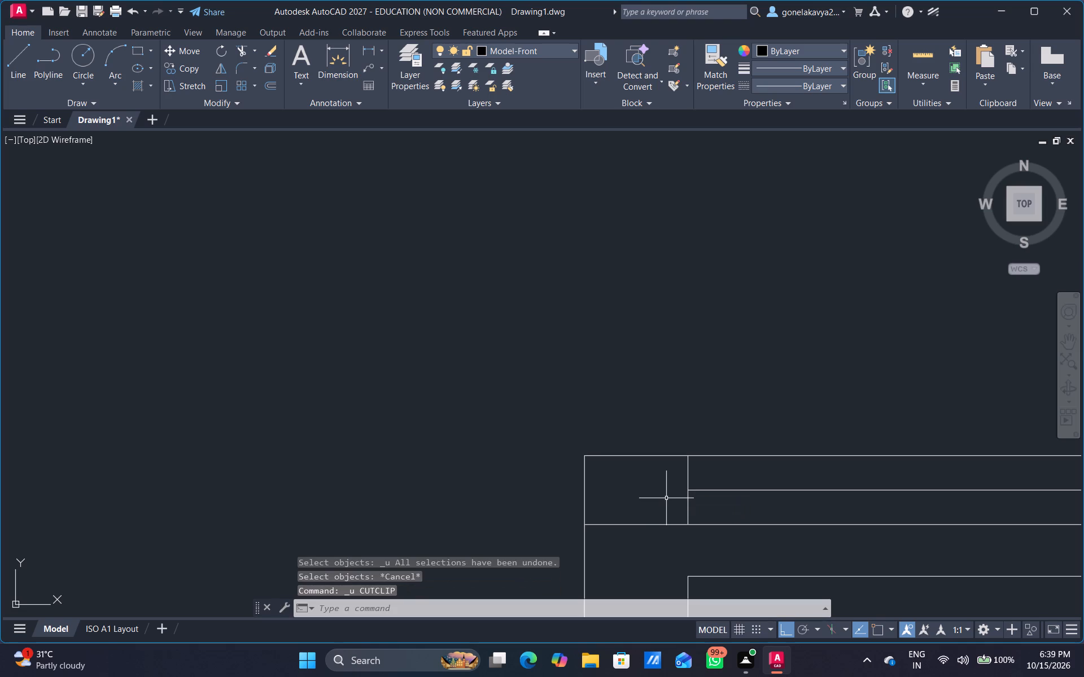
Undo the recent trims at the doorway beside the upper small right-hand room.
key("ctrl+z")
key("ctrl+z")
scroll(660, 452, "up", 1)
key("Escape")
key("r")
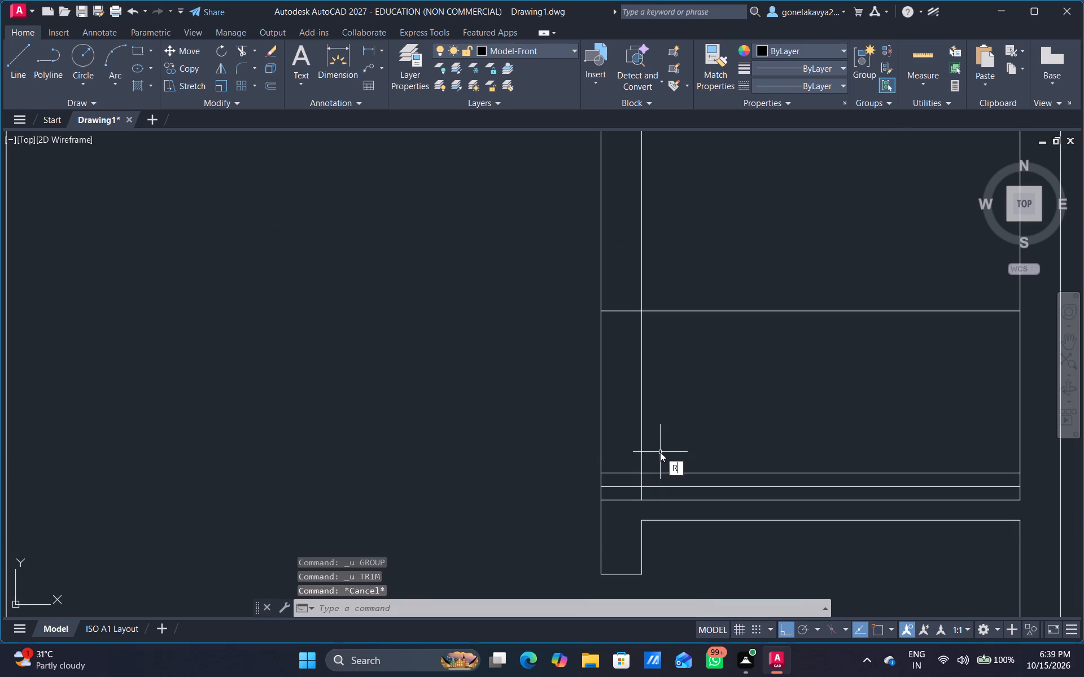
key("Escape")
Trim both vertical wall lines between the 3' offset line and the upper 3" offset line to open the doorway.
type("TR")
key("space")
left_click_drag(679, 426, 546, 434)
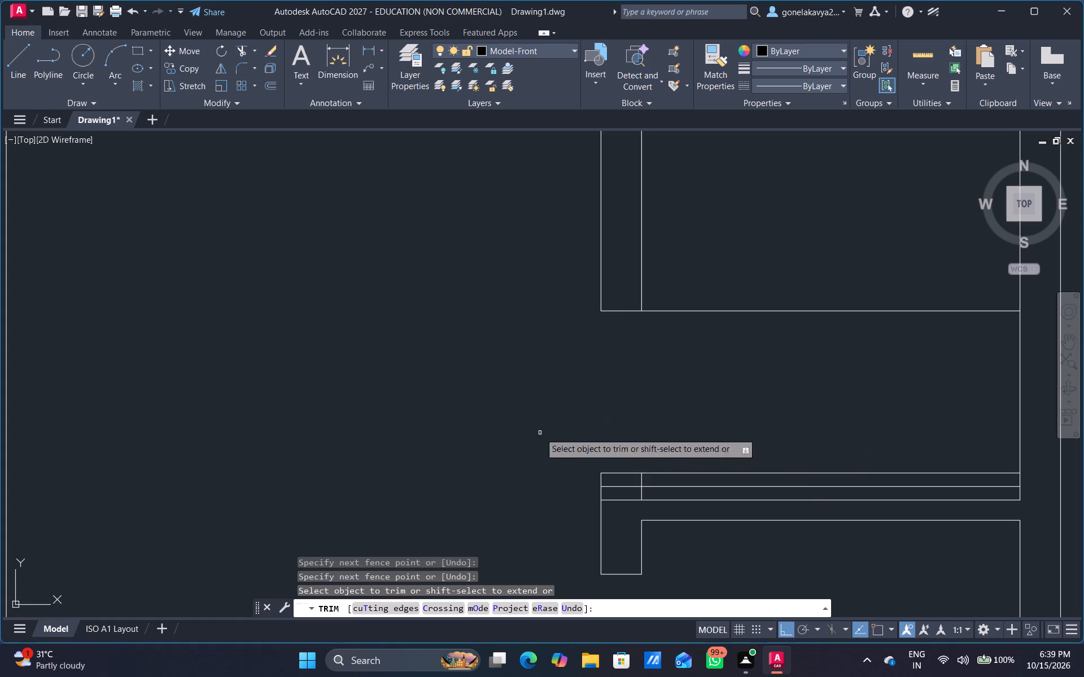
left_click(626, 484)
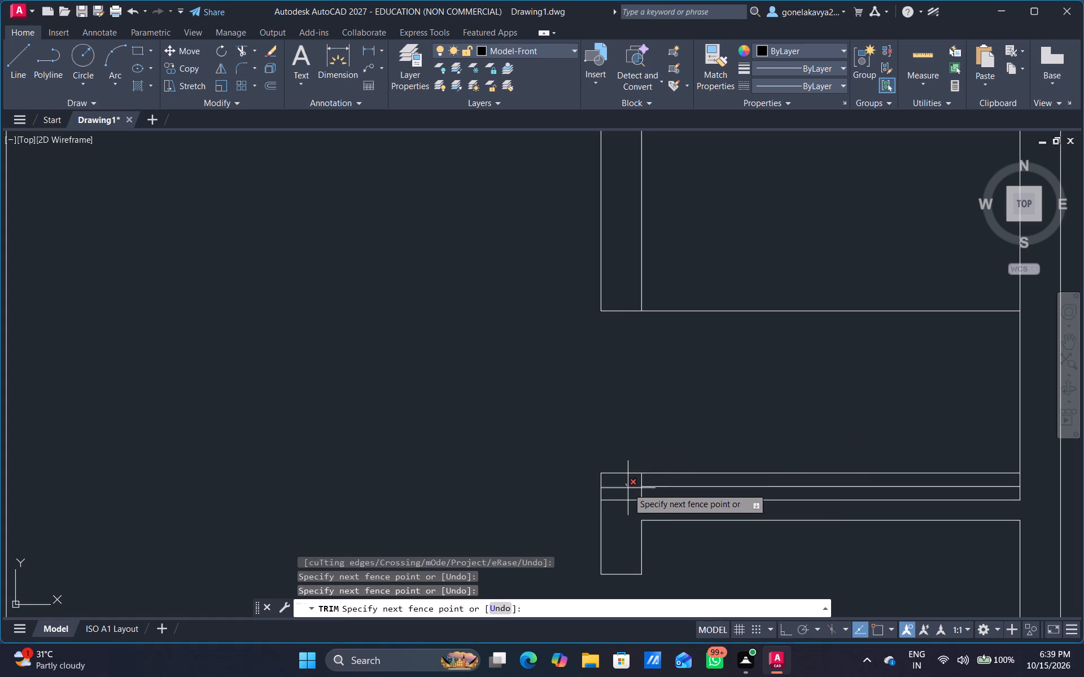
left_click(624, 481)
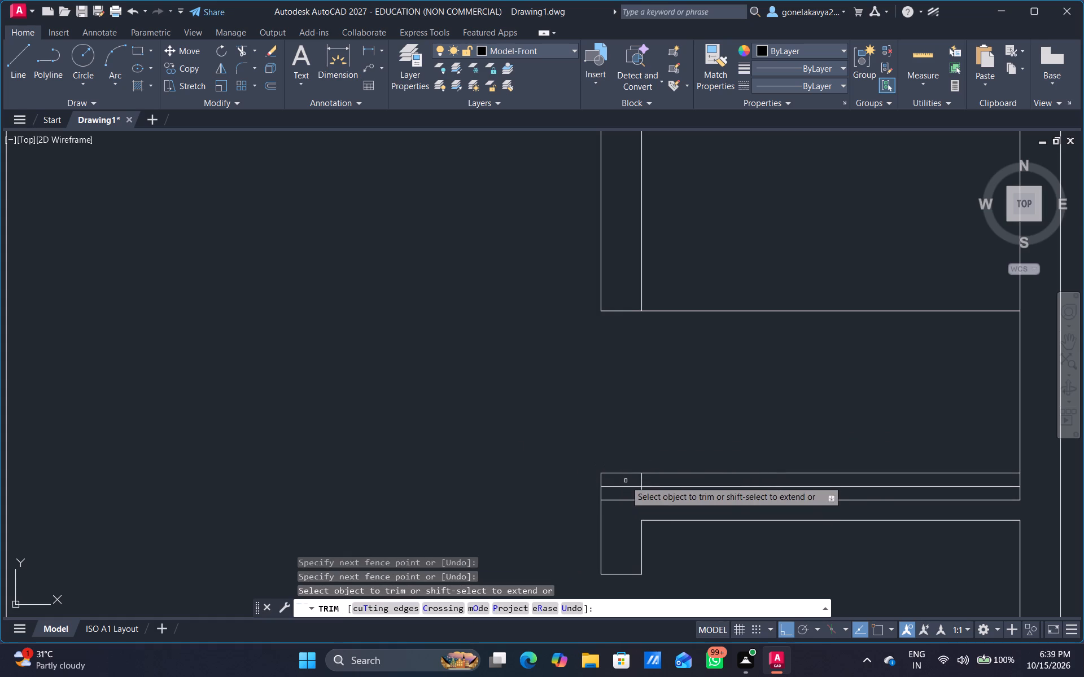
Trim both 3" offset lines back to the vertical wall, removing their parts across the upper small room.
scroll(650, 501, "up", 2)
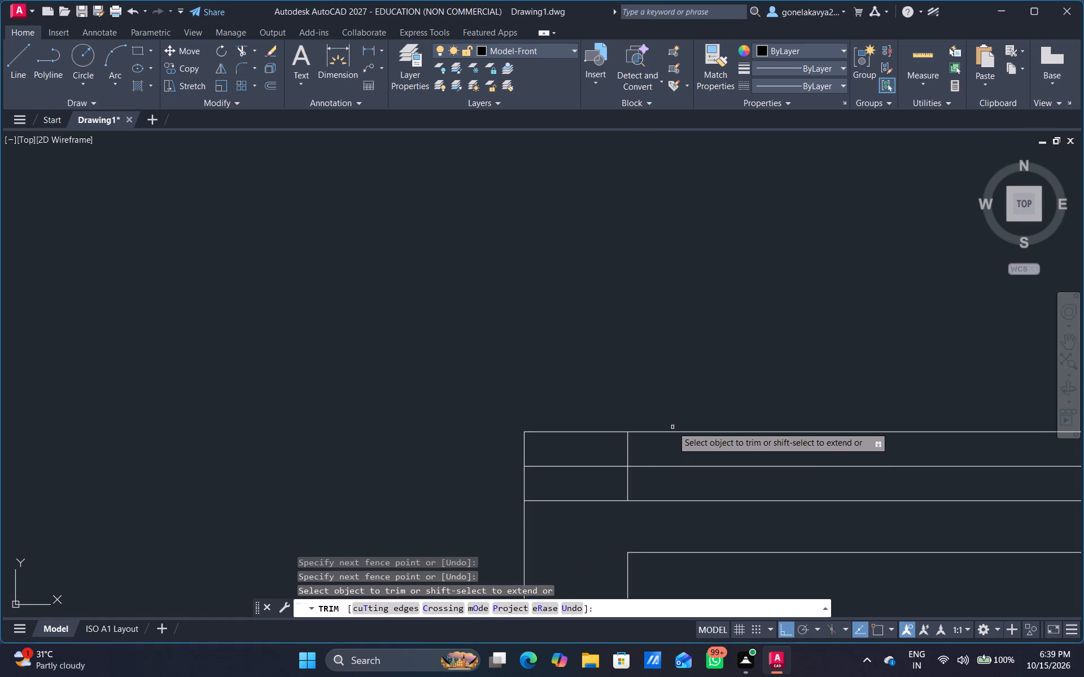
left_click_drag(672, 427, 671, 463)
left_click_drag(670, 459, 670, 464)
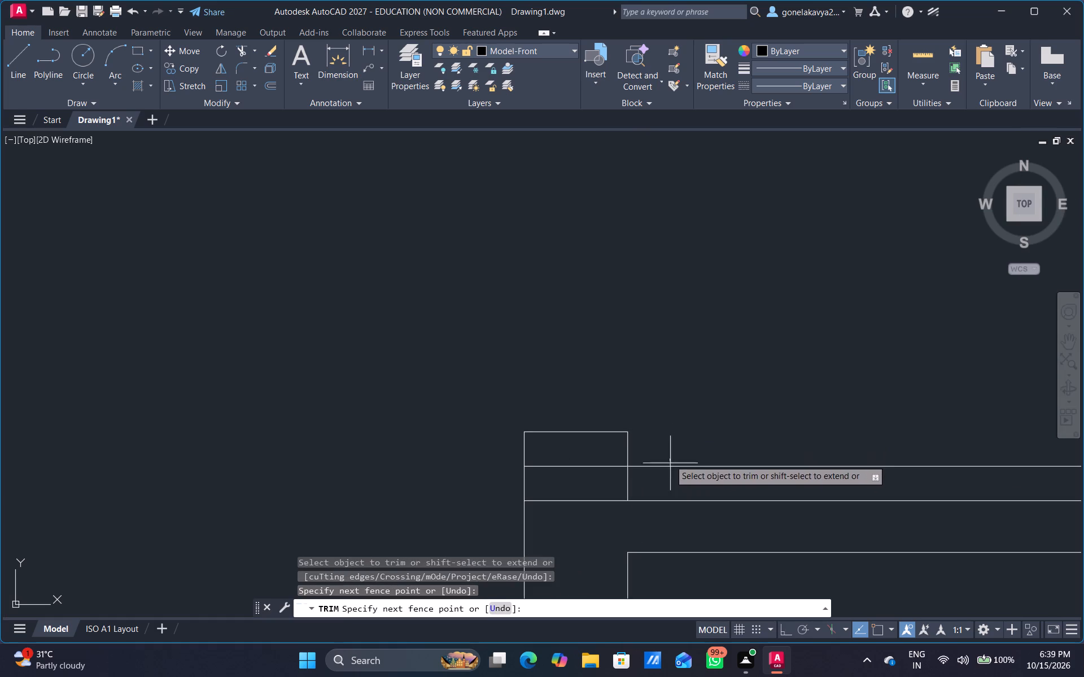
left_click_drag(670, 464, 672, 479)
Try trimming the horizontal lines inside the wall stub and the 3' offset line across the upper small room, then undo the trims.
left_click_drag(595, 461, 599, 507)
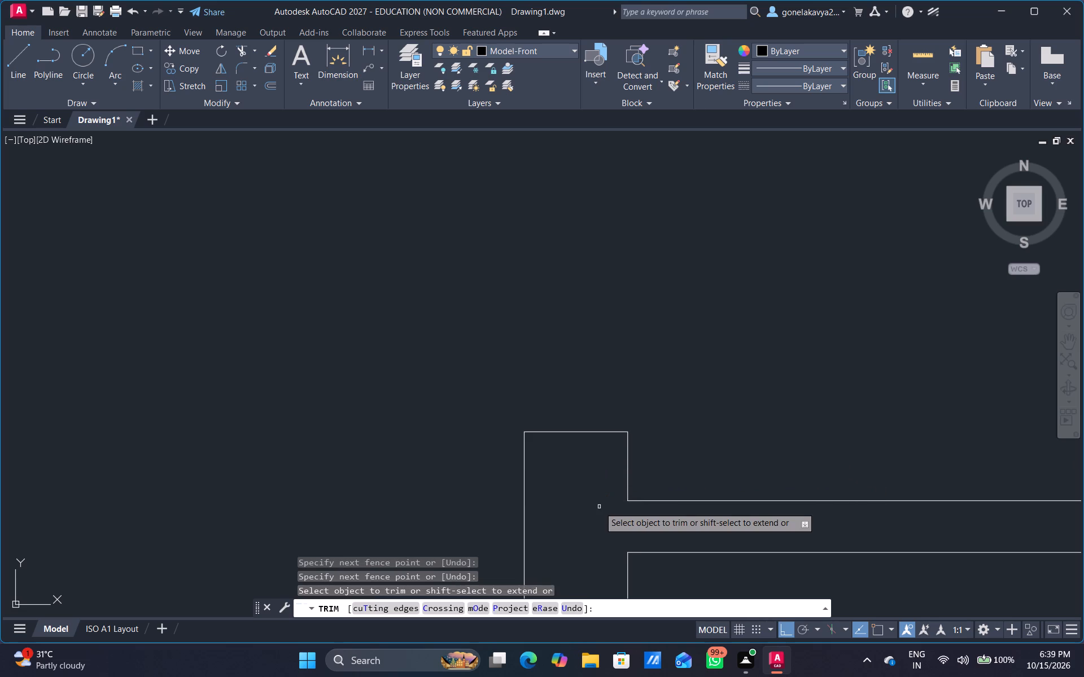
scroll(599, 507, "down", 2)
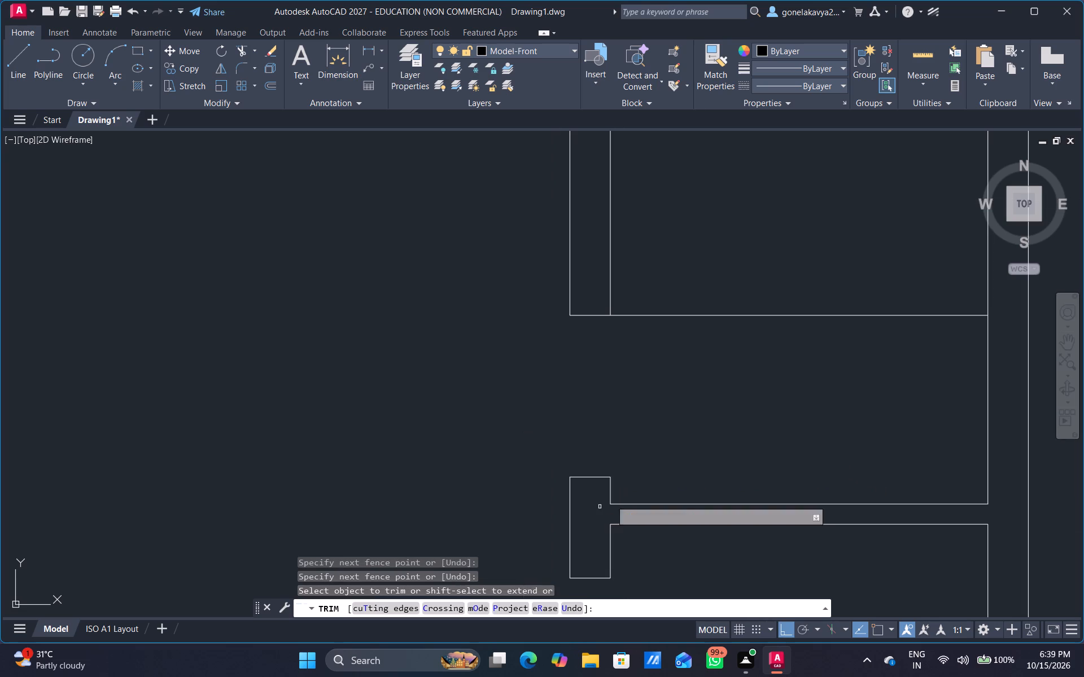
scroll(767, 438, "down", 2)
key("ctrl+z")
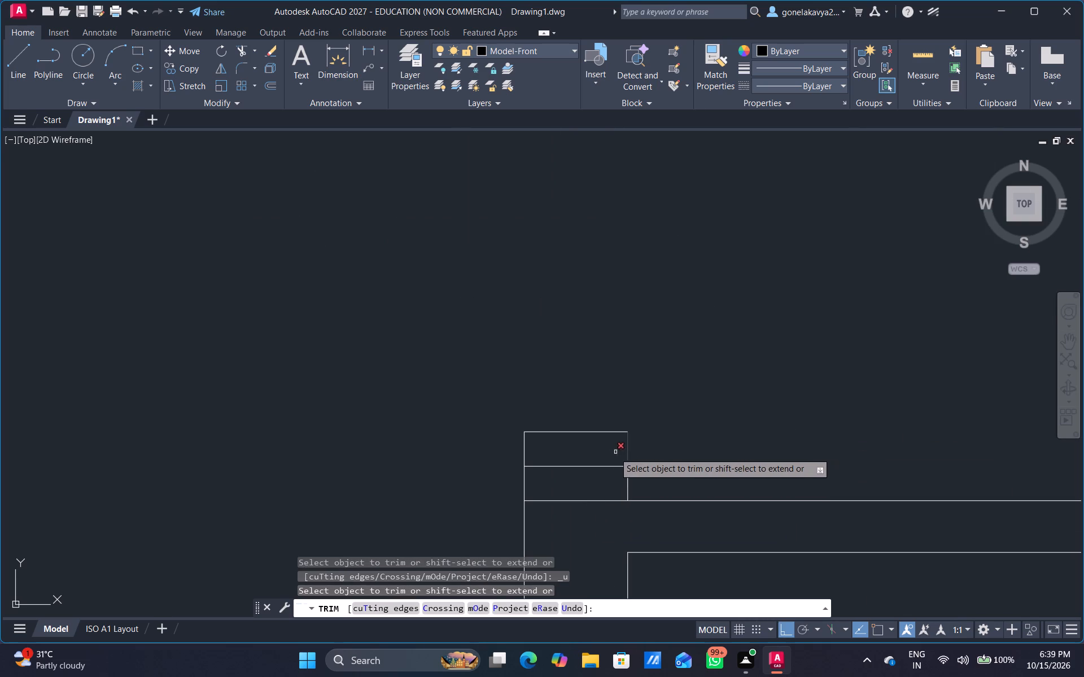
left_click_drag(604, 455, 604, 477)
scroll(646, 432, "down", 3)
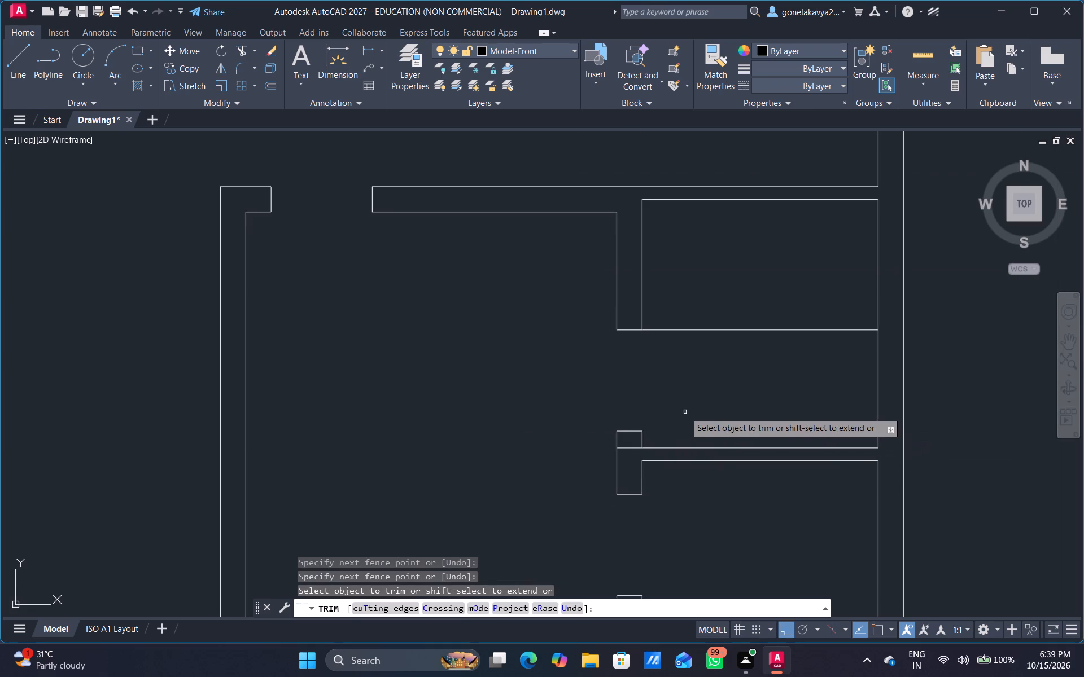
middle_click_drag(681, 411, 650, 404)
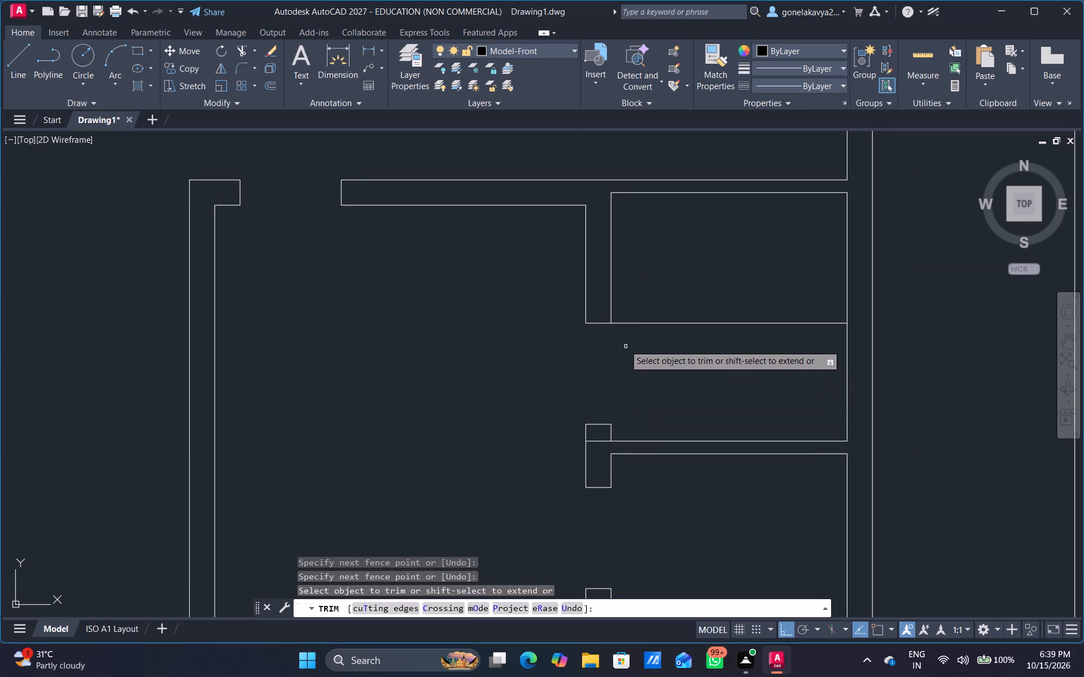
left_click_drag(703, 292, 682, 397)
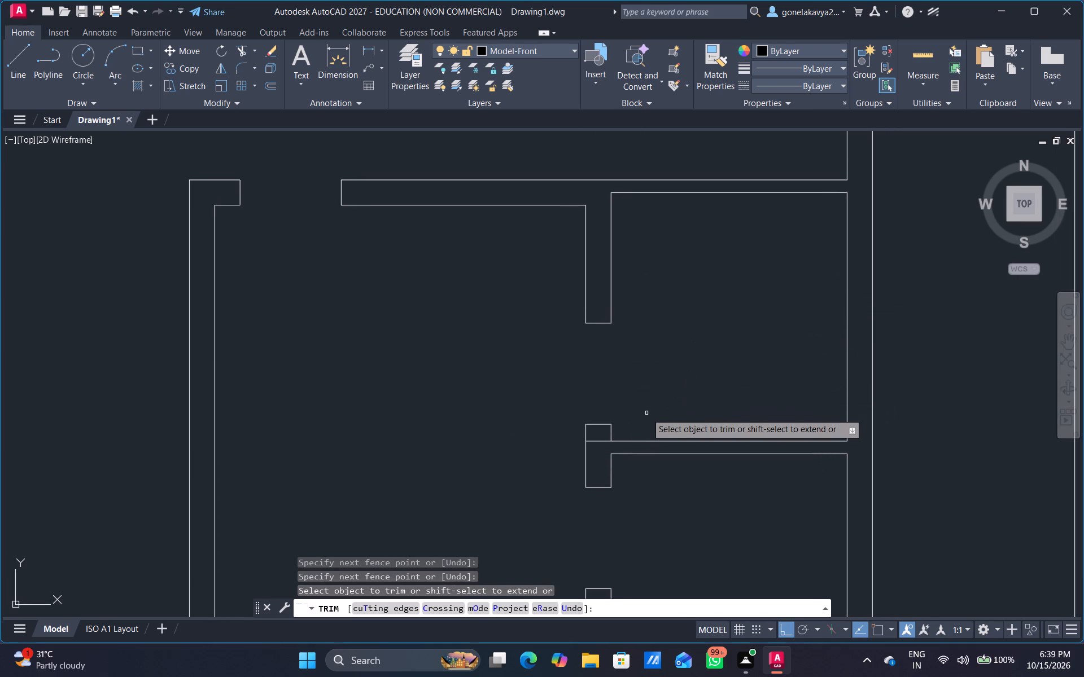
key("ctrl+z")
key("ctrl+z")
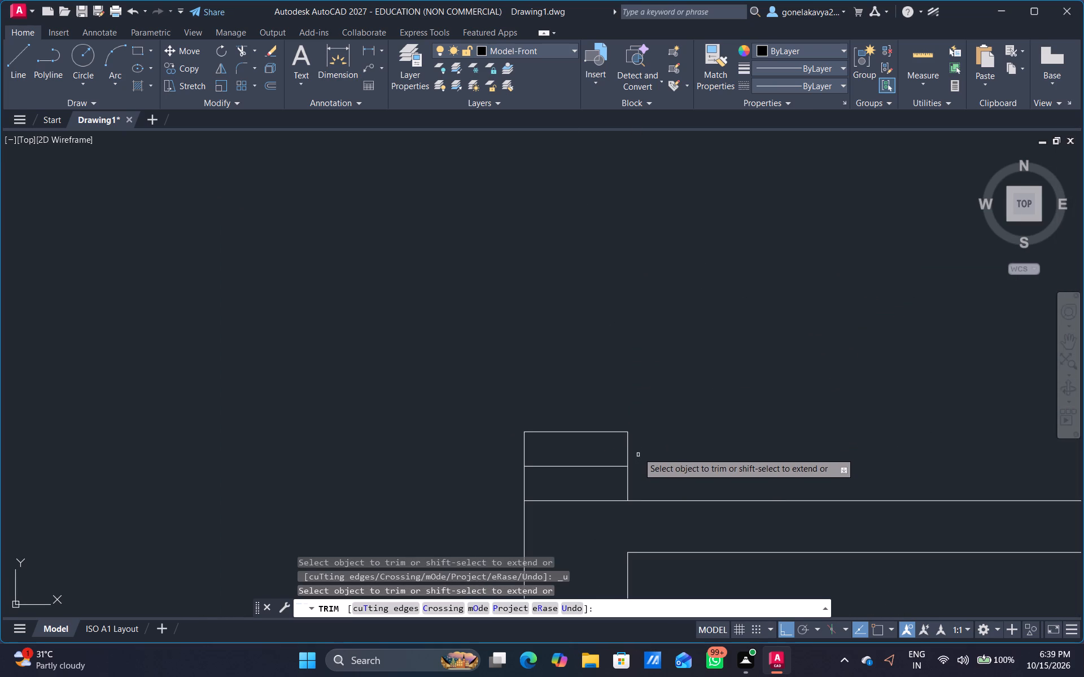
Trim the vertical wall pieces between the two 3" offset lines and remove the upper cap line, leaving a 3" wall stub.
left_click_drag(639, 448, 501, 449)
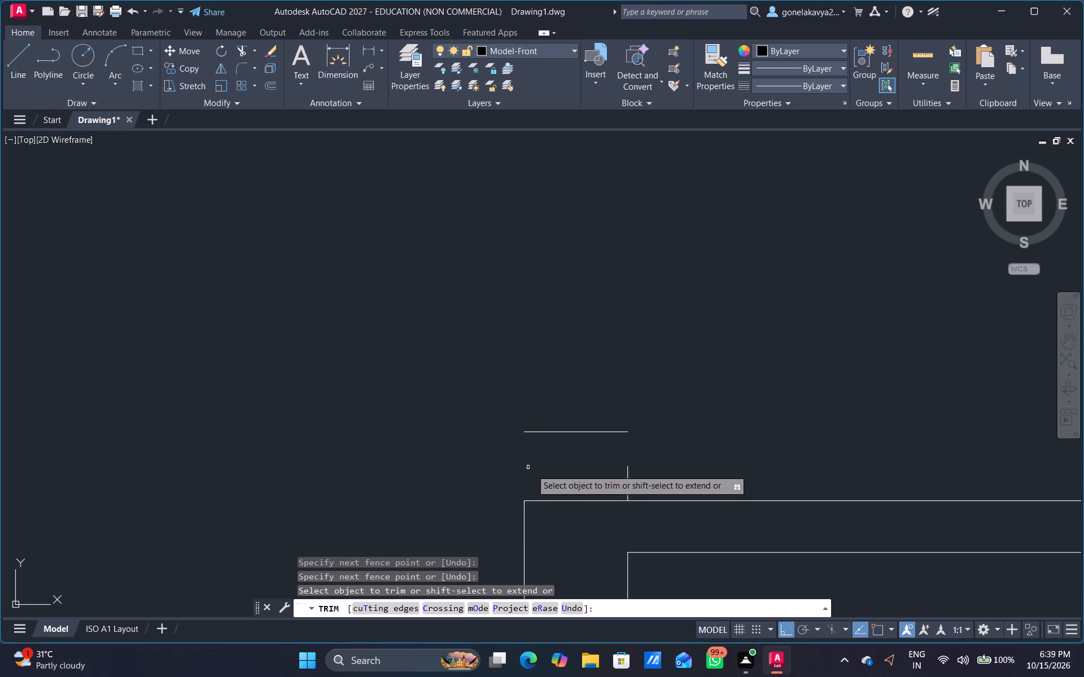
key("ctrl+z")
left_click_drag(632, 447, 618, 444)
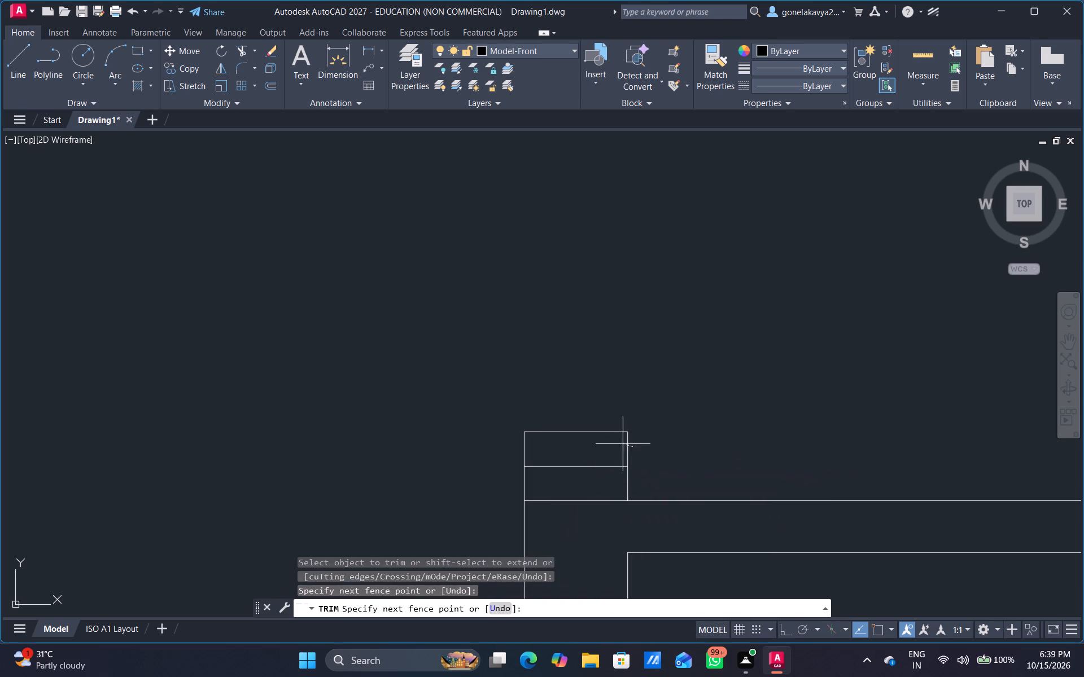
left_click_drag(618, 444, 505, 449)
left_click_drag(580, 444, 583, 405)
Trim the 3' offset line in the upper small room back to the vertical wall.
scroll(626, 405, "down", 4)
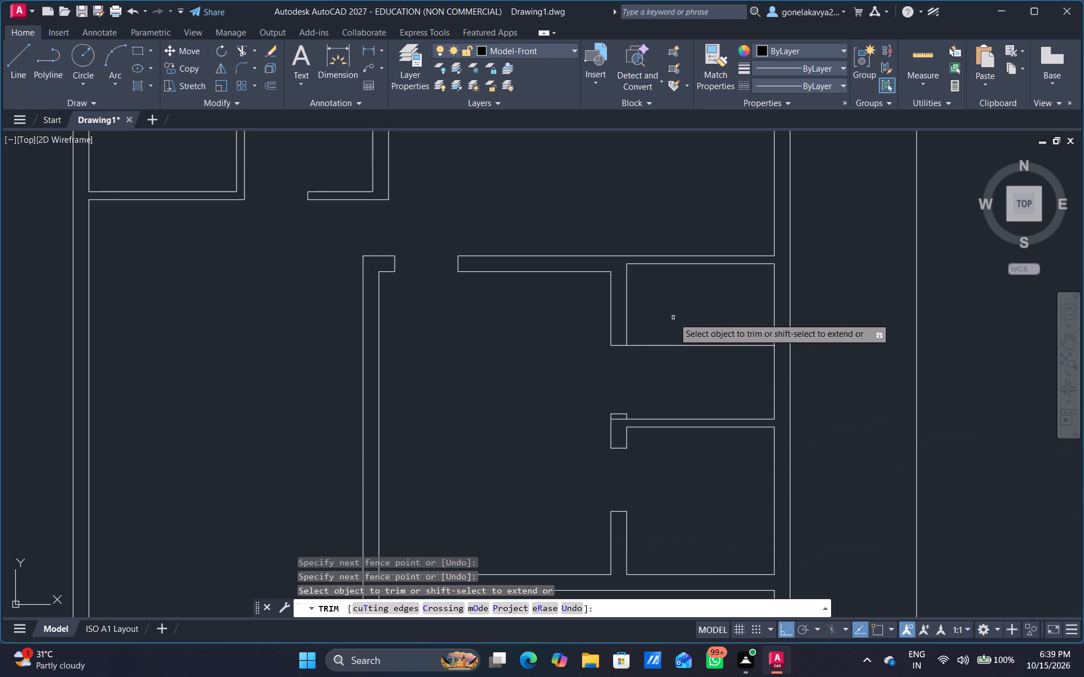
left_click_drag(688, 398, 706, 317)
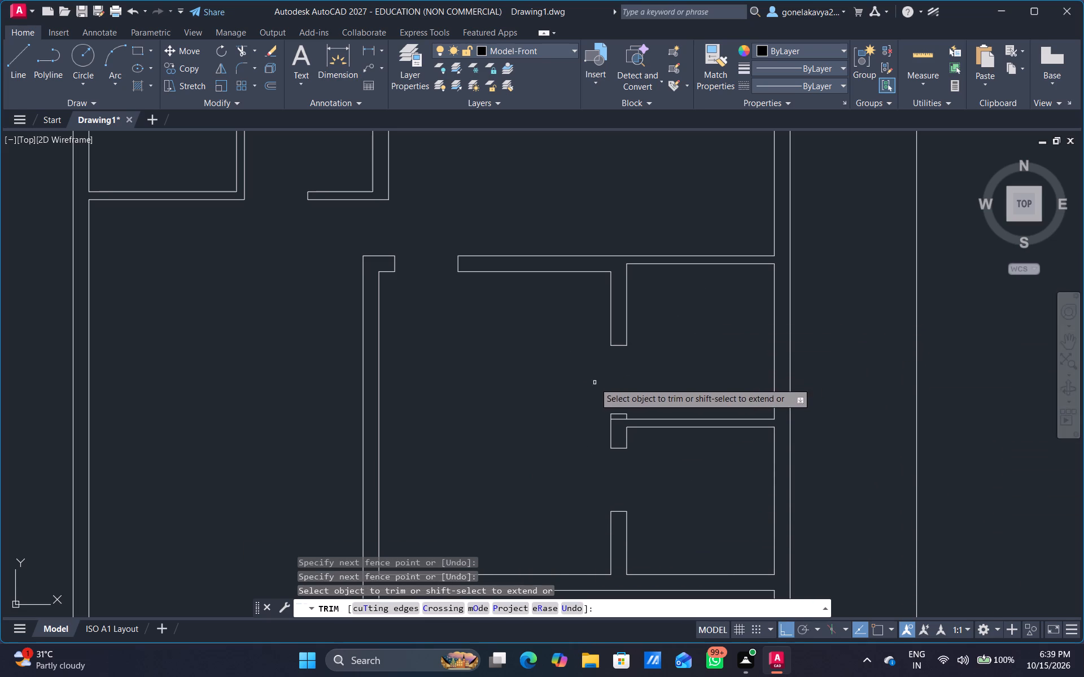
Examine the wall layout and door openings across the whole floor plan.
middle_click_drag(529, 326, 567, 181)
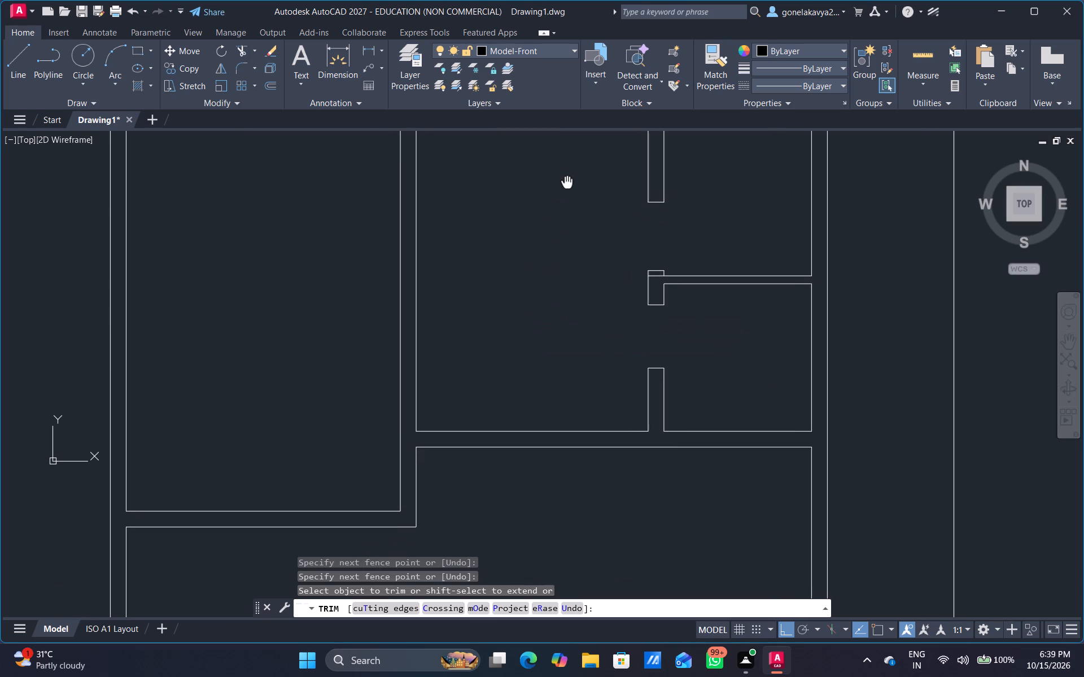
middle_click_drag(567, 181, 569, 201)
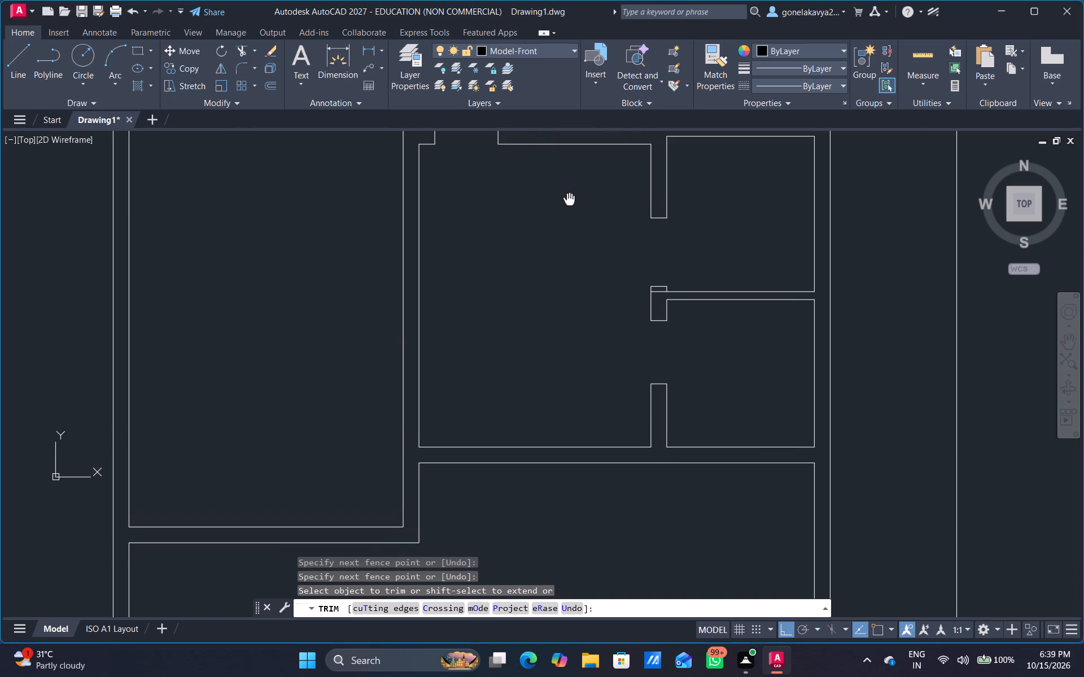
middle_click_drag(569, 201, 568, 216)
scroll(568, 216, "down", 1)
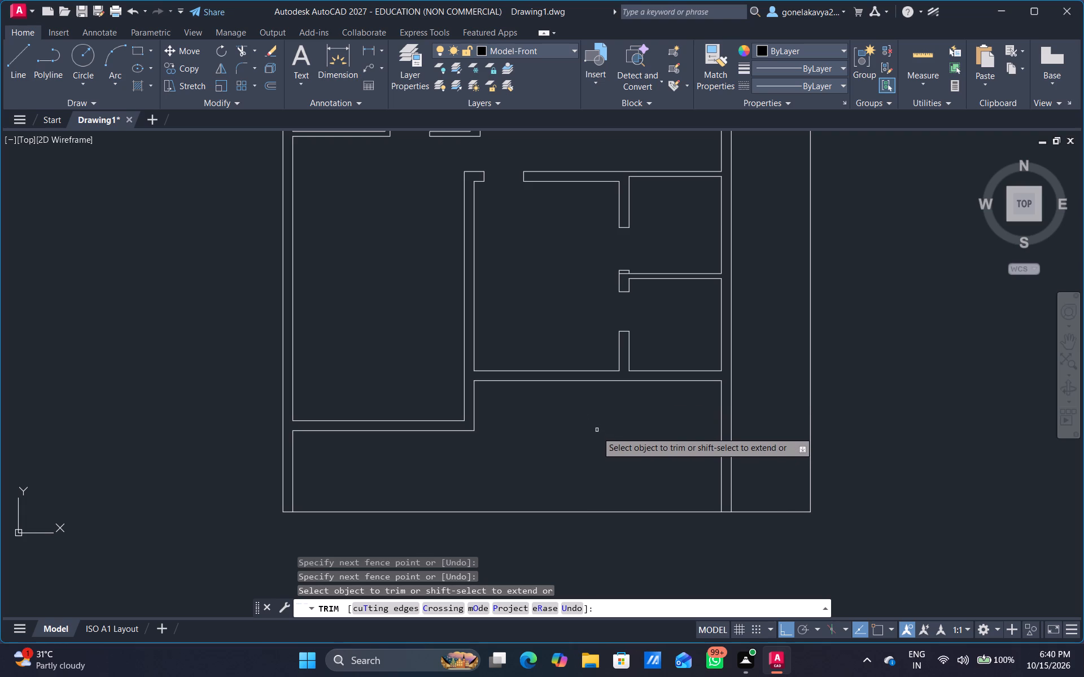
middle_click_drag(582, 425, 592, 518)
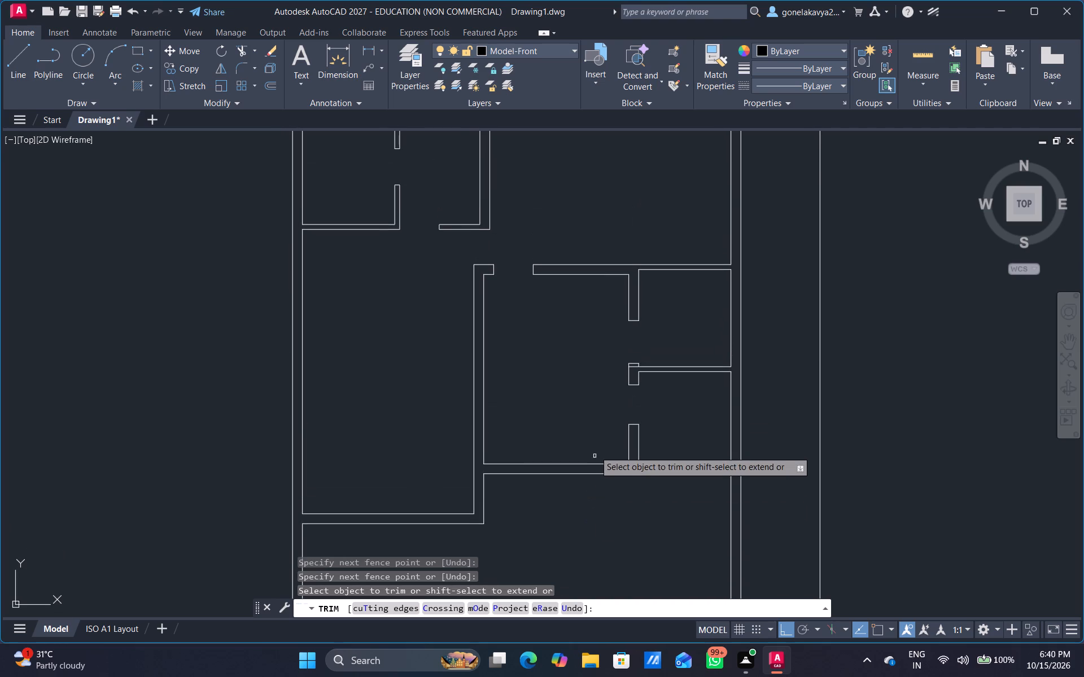
middle_click_drag(548, 406, 619, 401)
scroll(601, 401, "down", 1)
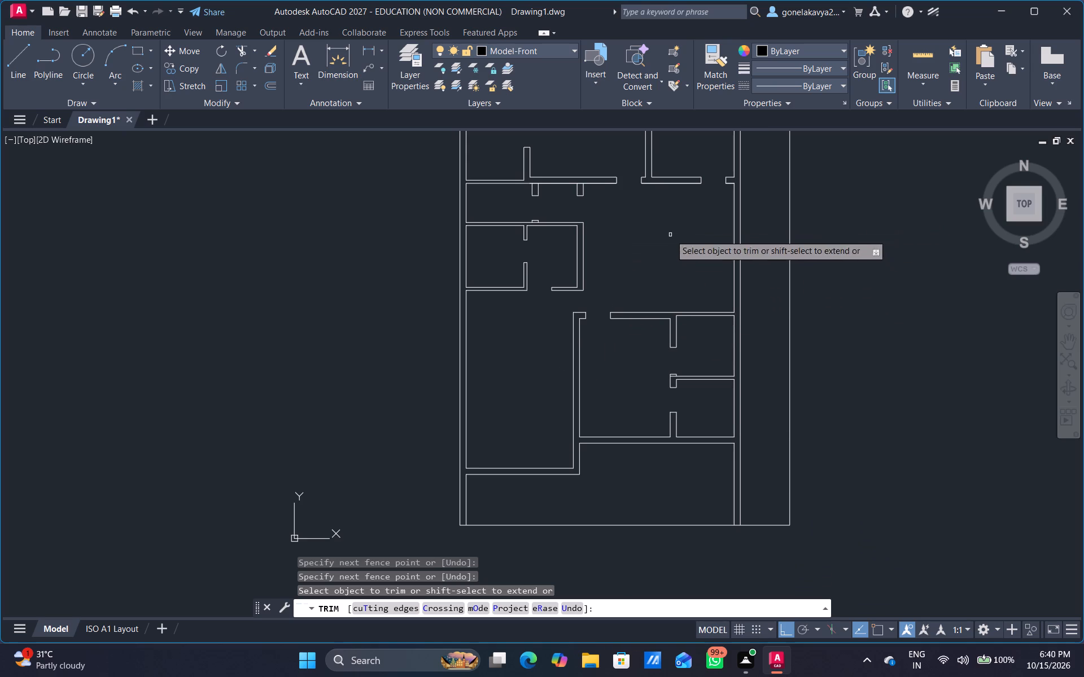
middle_click_drag(670, 235, 581, 258)
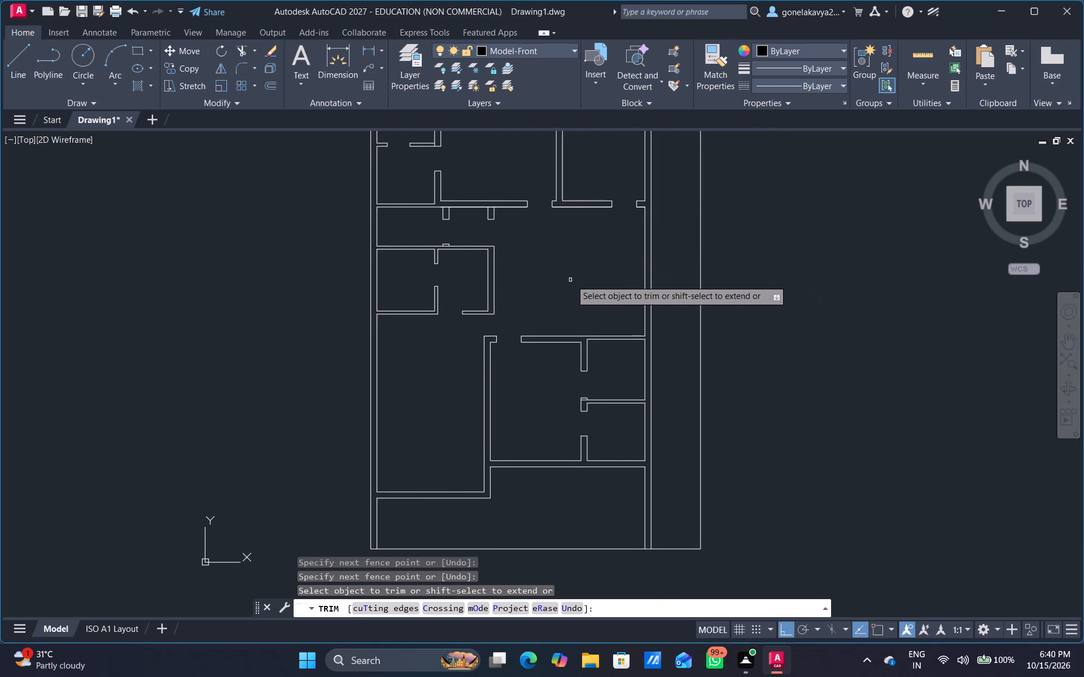
middle_click_drag(551, 285, 531, 353)
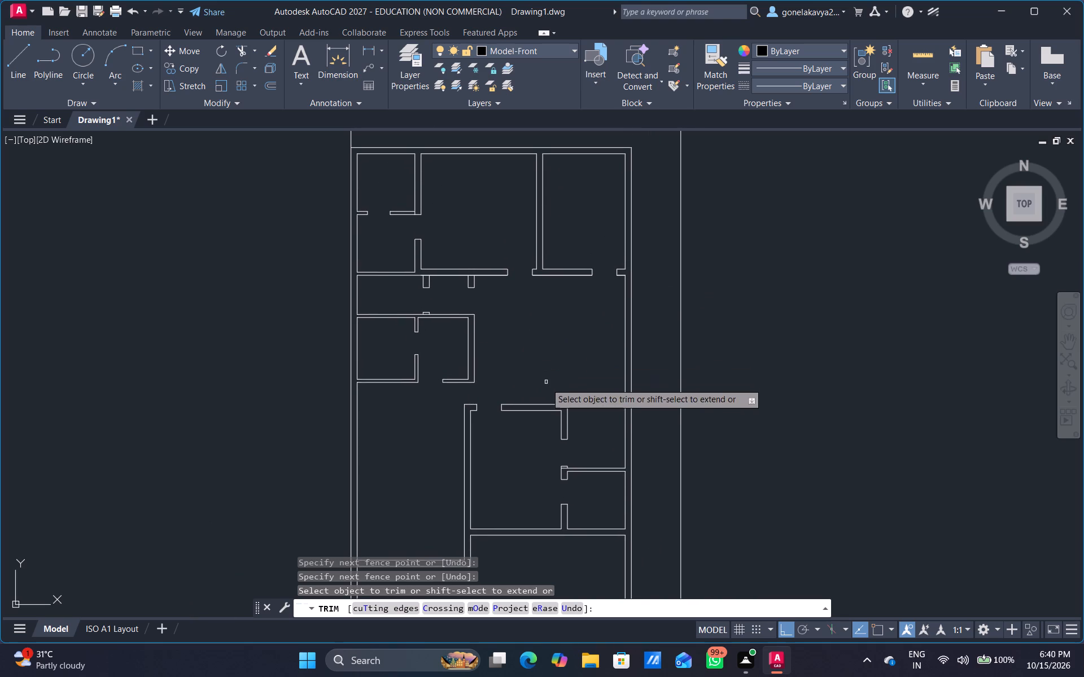
key("Escape")
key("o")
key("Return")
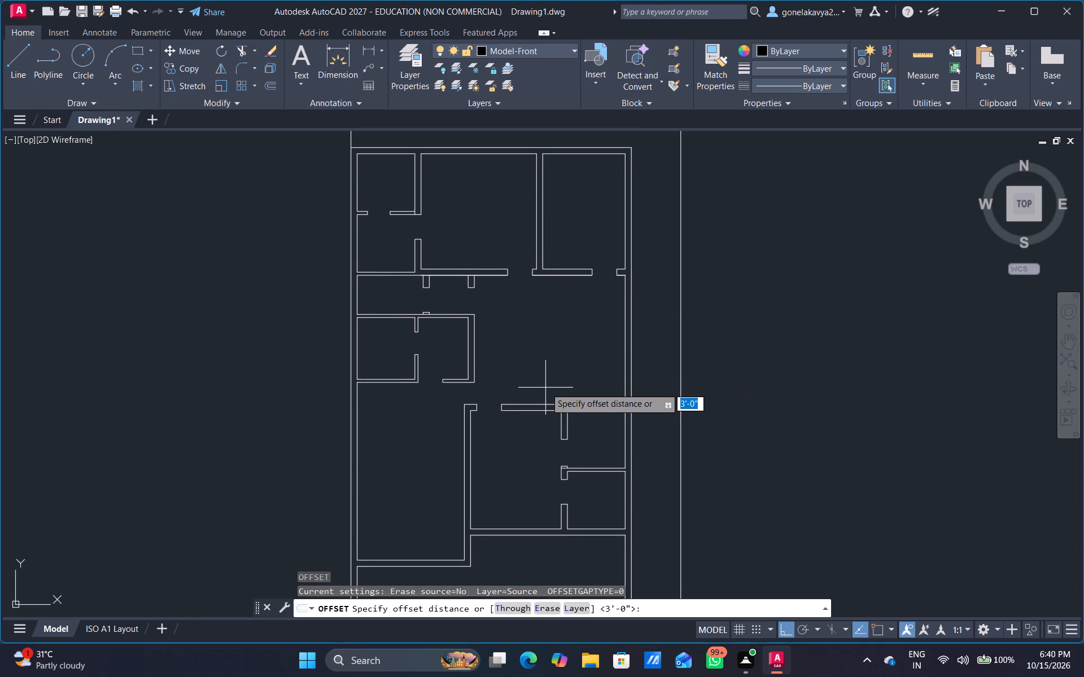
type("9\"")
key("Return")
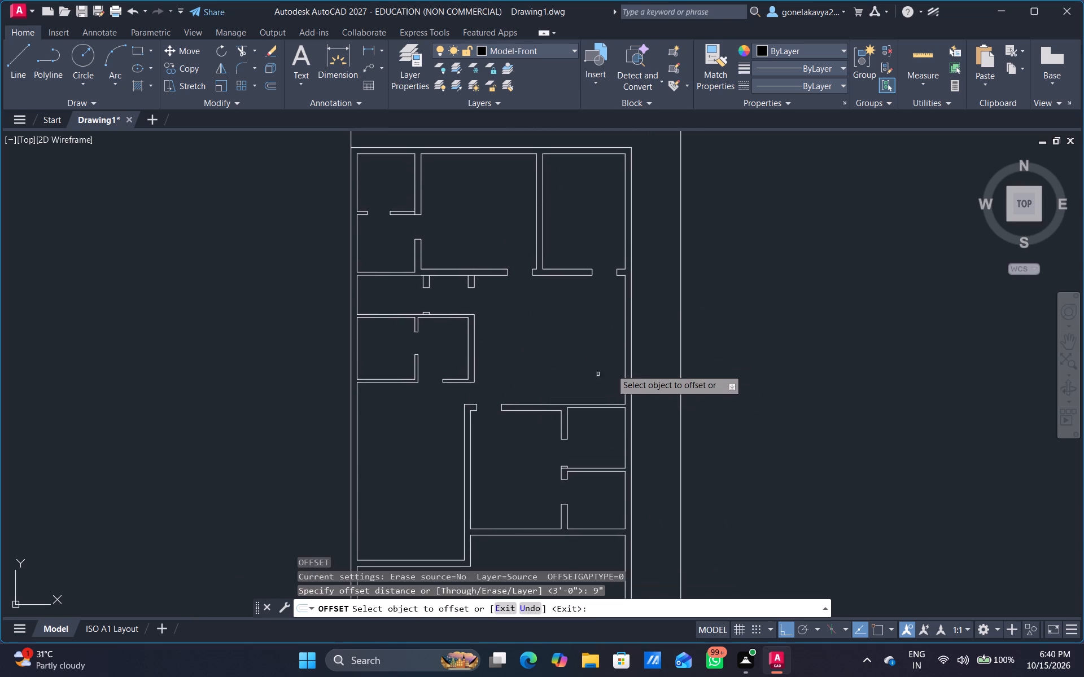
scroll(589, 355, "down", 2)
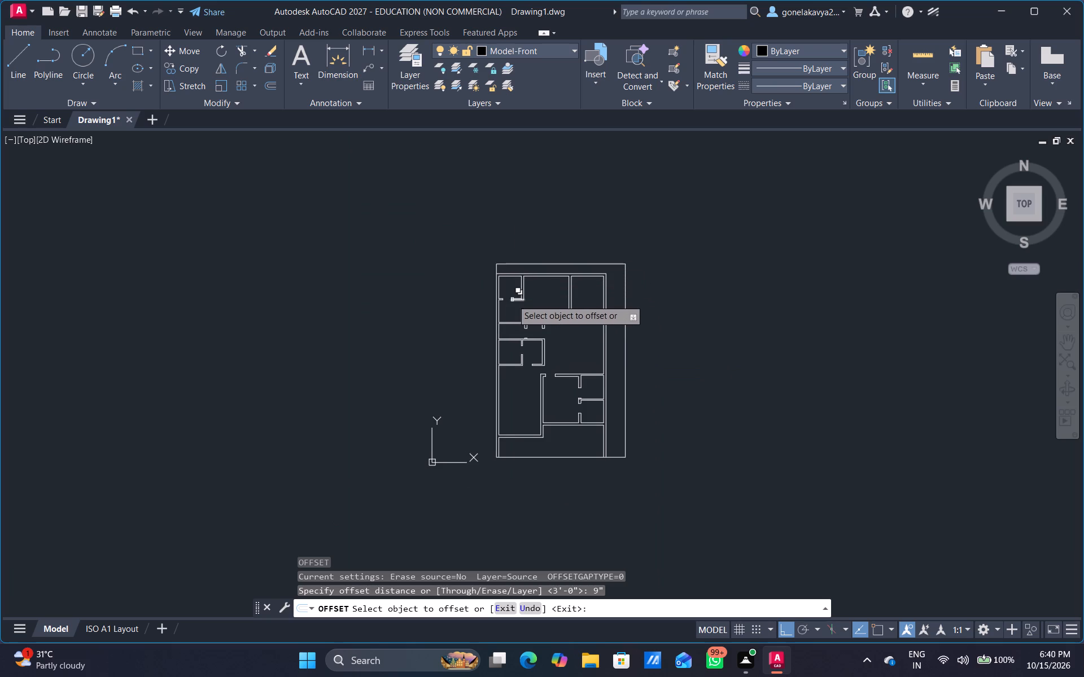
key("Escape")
Offset the plot's top boundary line 4.5" inward.
key("o")
key("Return")
key("4")
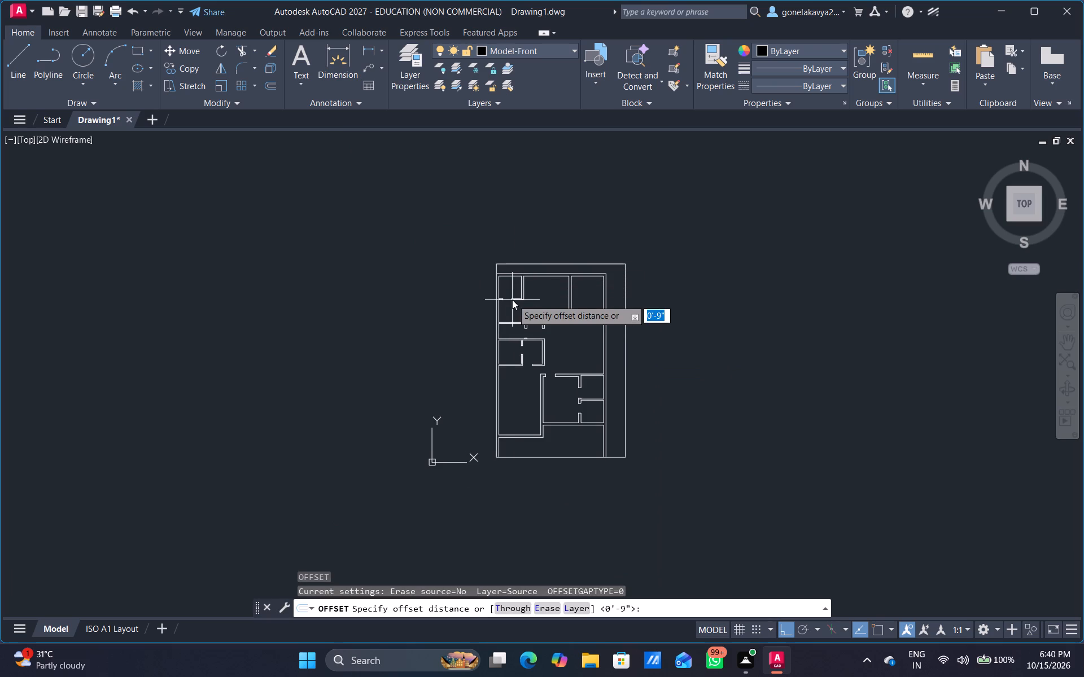
key("period")
key("5")
key("shift+quotedbl")
key("Return")
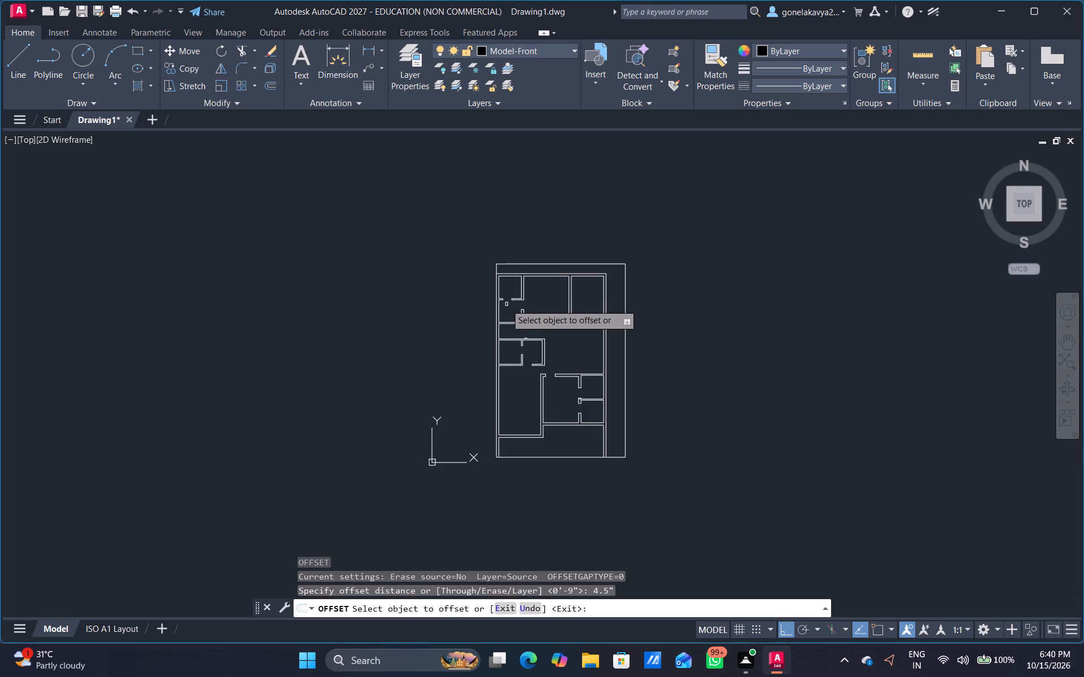
scroll(567, 281, "up", 2)
left_click_drag(604, 237, 603, 245)
left_click(604, 258)
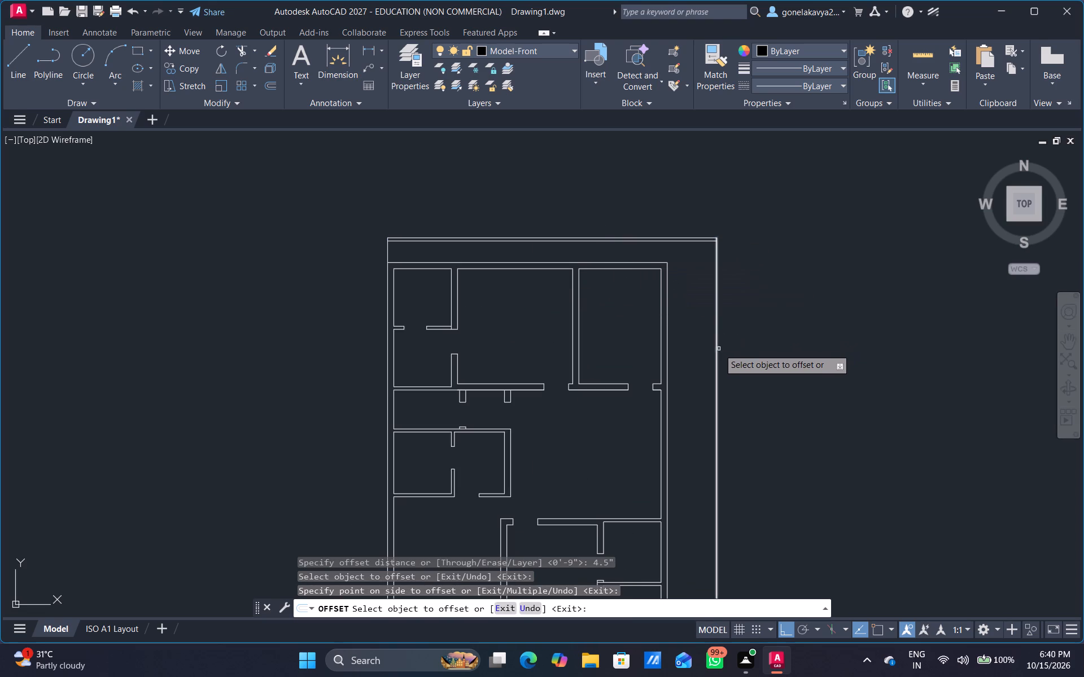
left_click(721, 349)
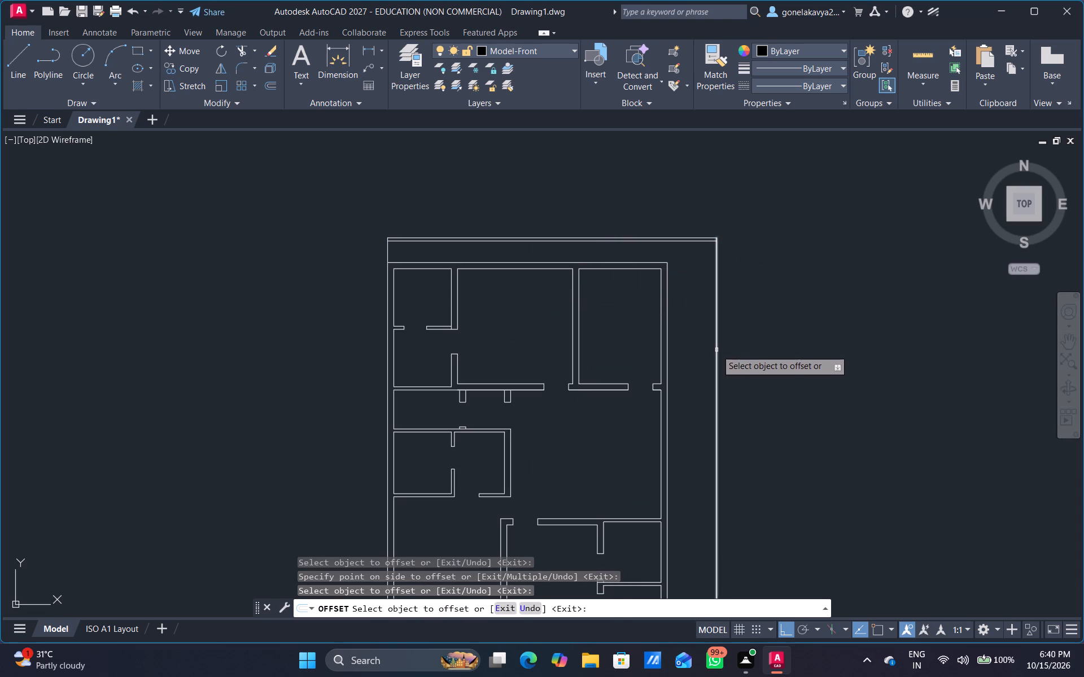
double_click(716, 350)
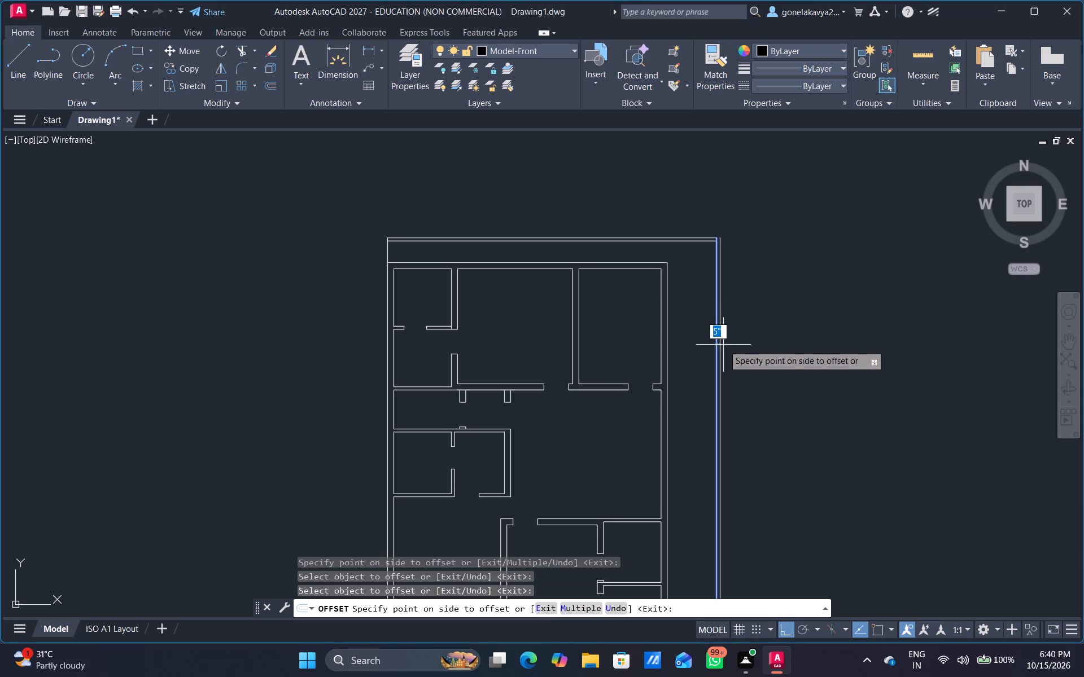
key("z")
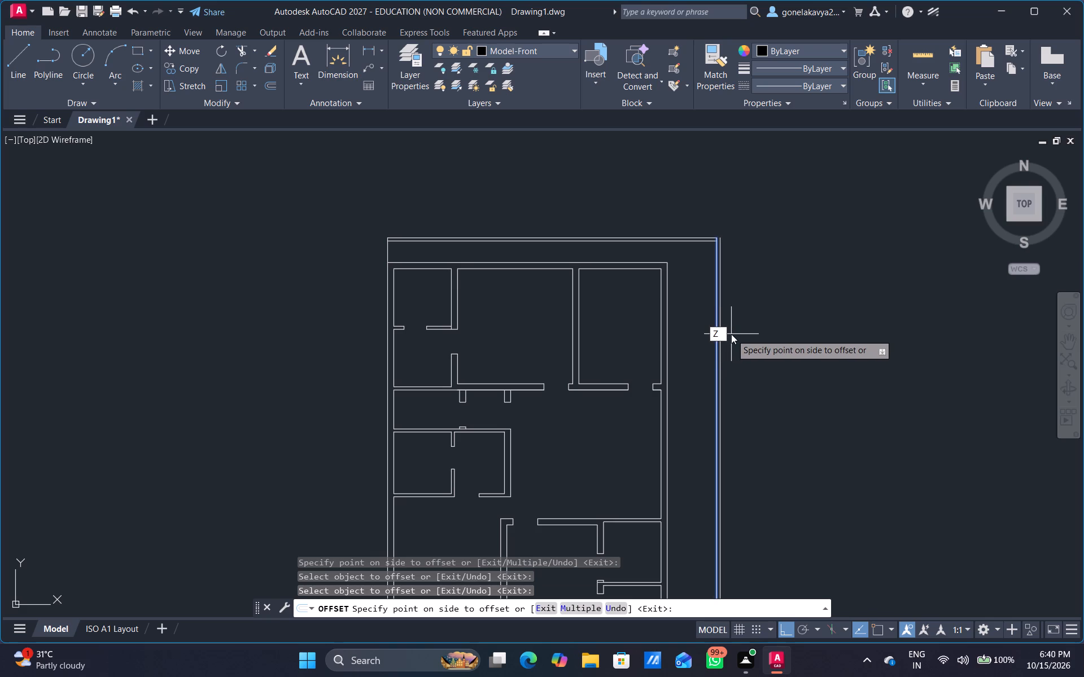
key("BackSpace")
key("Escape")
Start offsetting the plot's right boundary line by 4.5".
key("o")
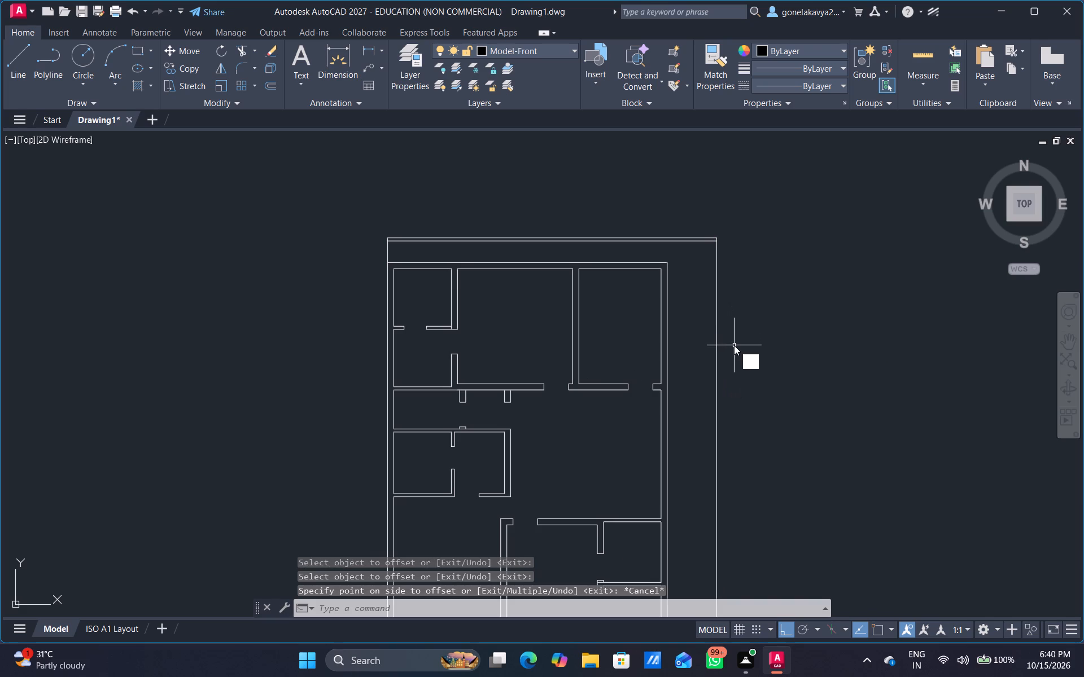
key("Return")
type("4.5\"")
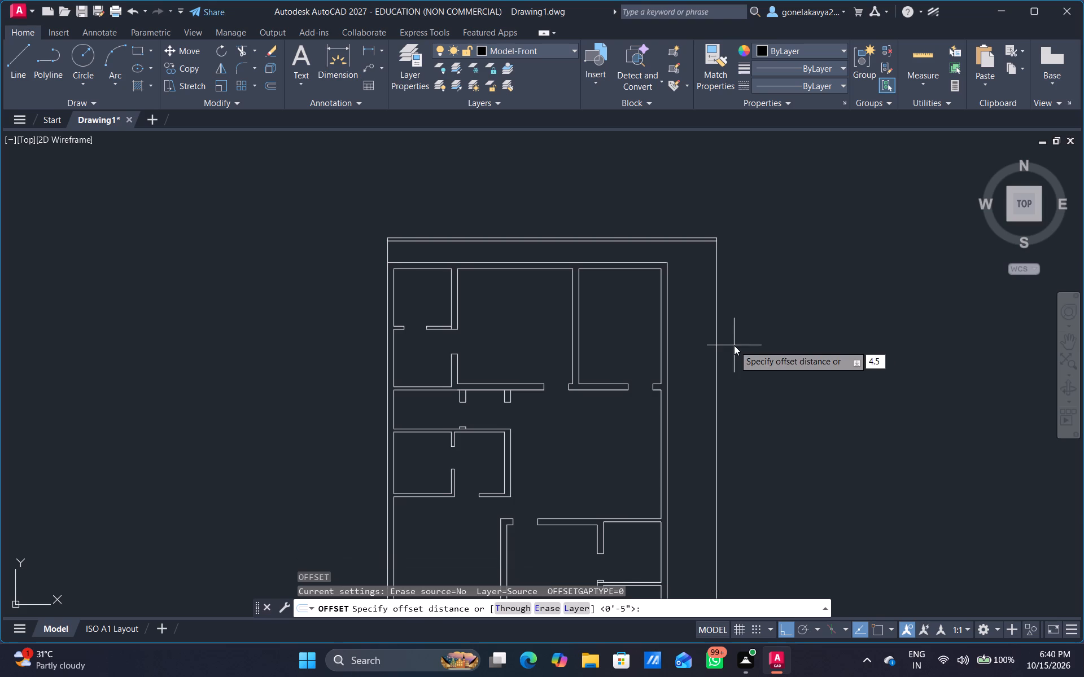
key("Return")
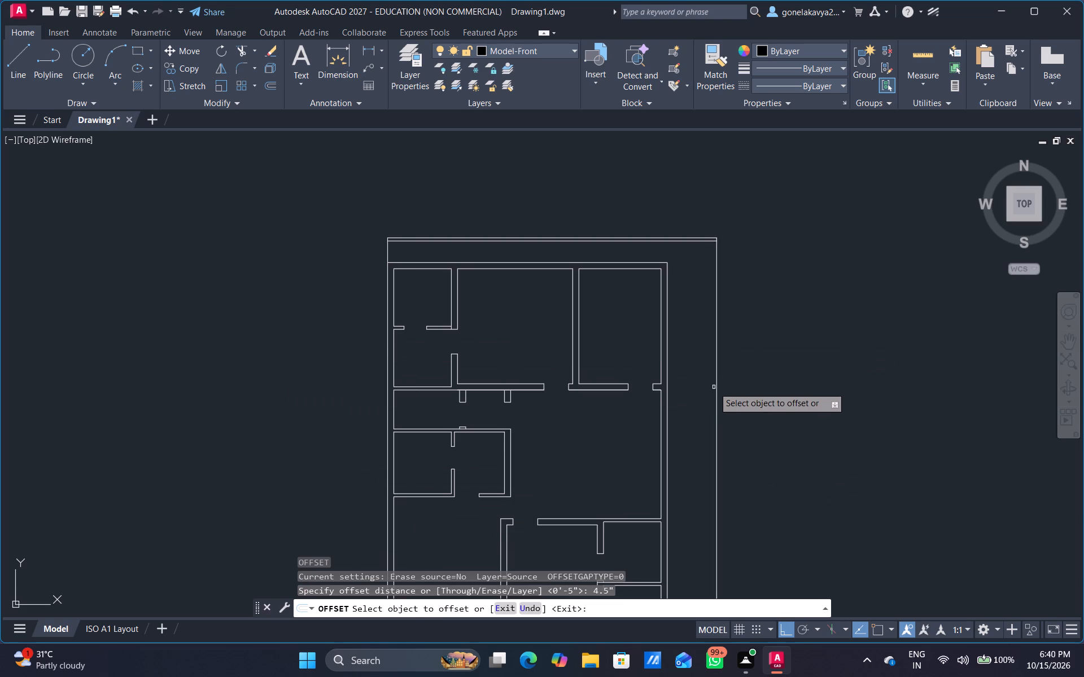
Offset the plot's right boundary line 4.5" inward.
left_click_drag(716, 390, 711, 392)
left_click(698, 396)
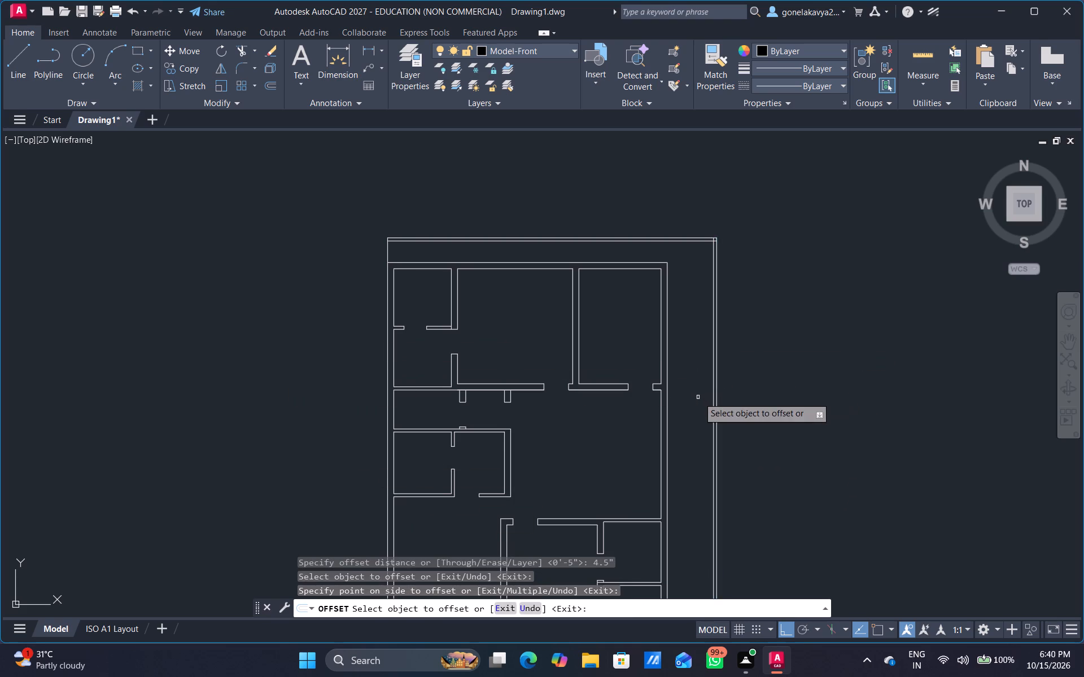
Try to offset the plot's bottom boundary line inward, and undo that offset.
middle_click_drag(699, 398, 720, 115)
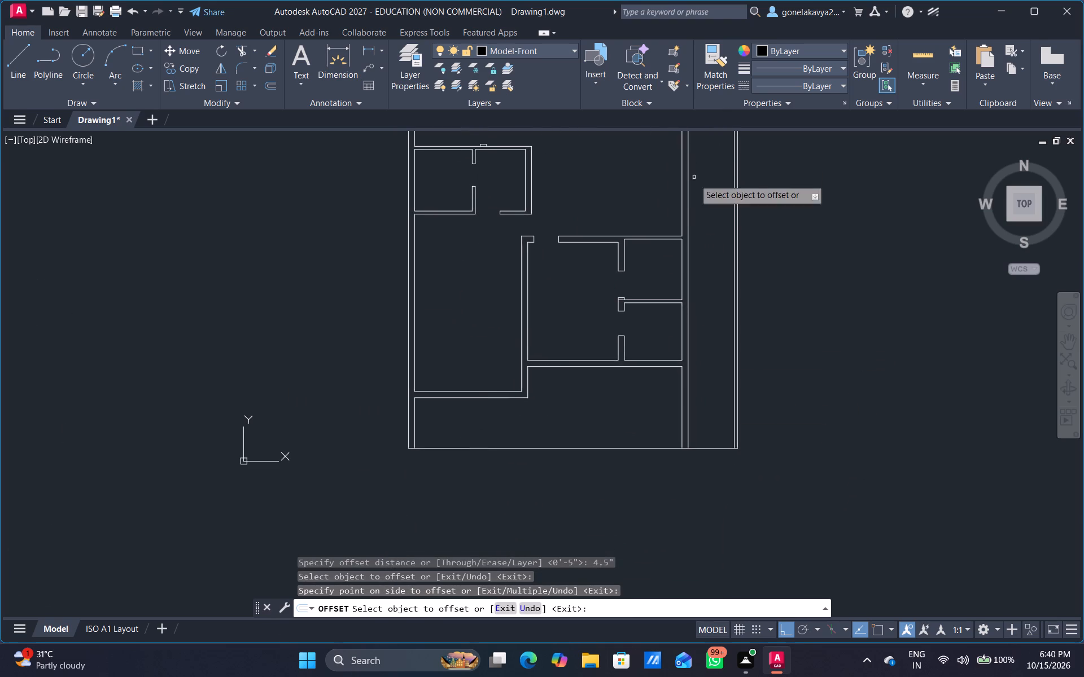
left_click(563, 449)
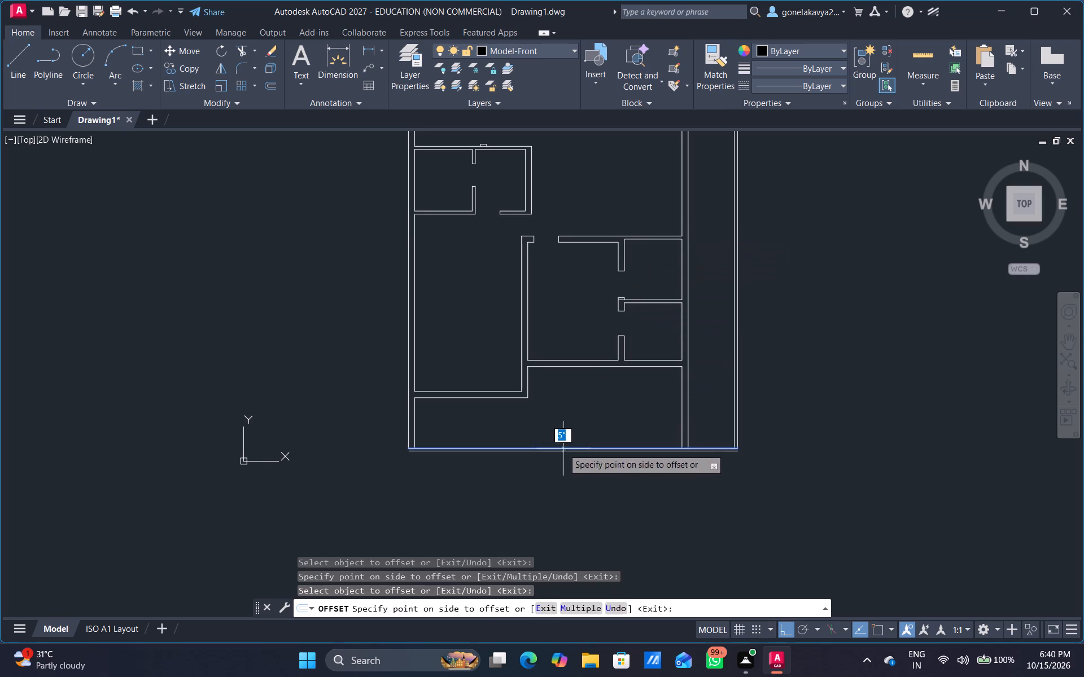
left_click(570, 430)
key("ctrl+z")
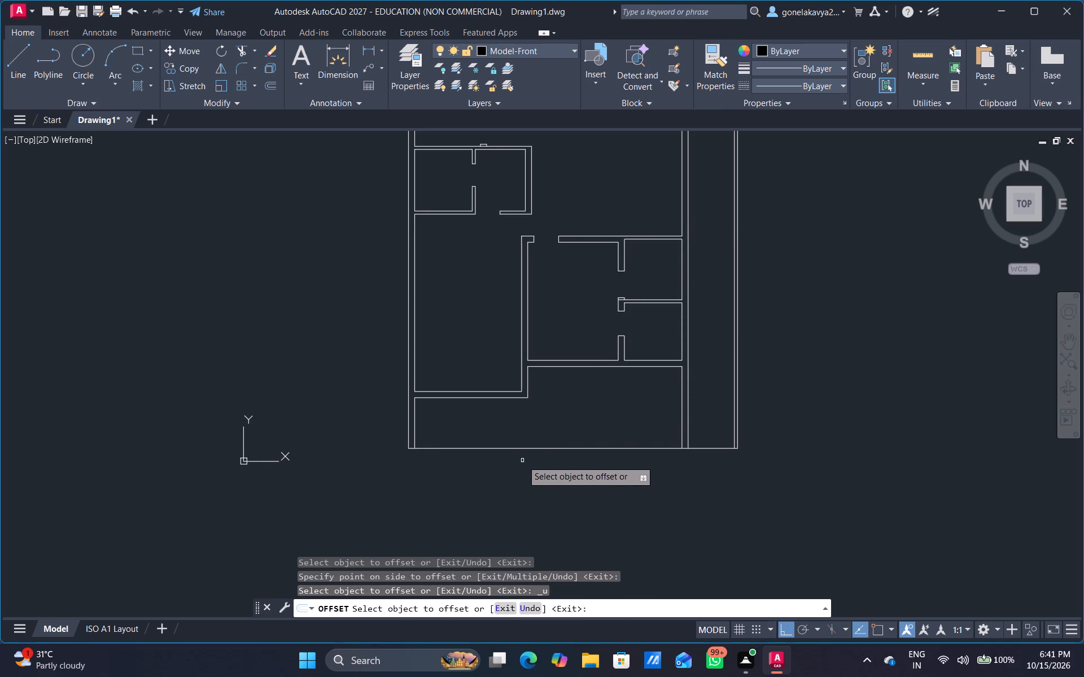
Offset the plot's bottom boundary line 4.5" inward.
left_click(539, 449)
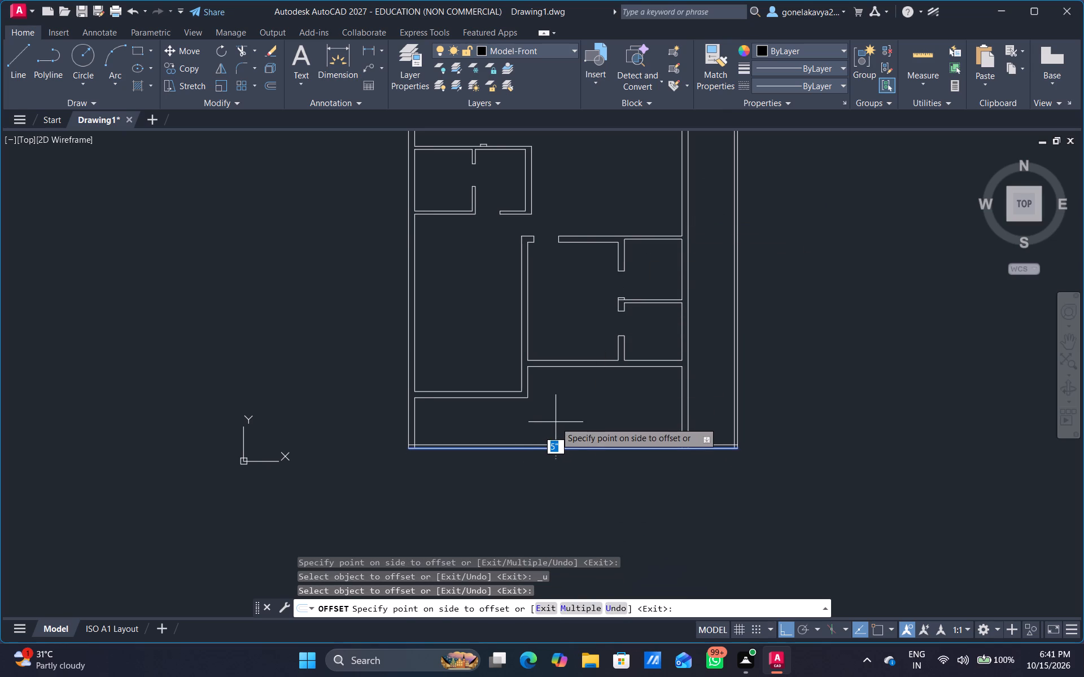
type("4.5\"")
key("Return")
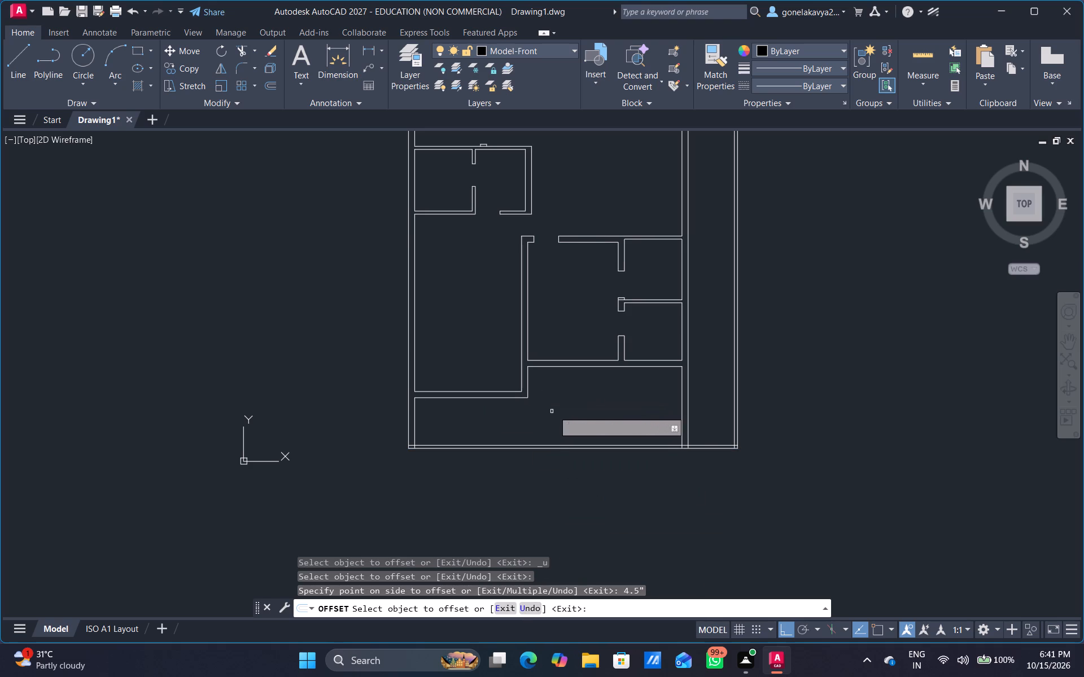
middle_click_drag(602, 407, 593, 360)
key("Escape")
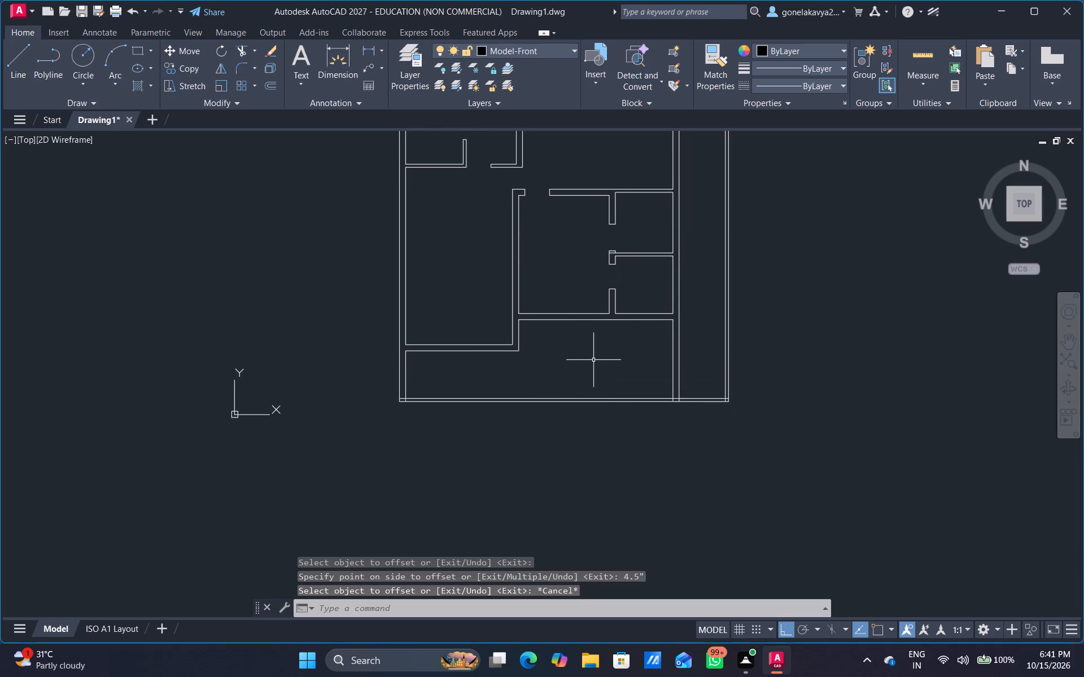
Extend the outer face line of the wall below the lower-right rooms to the house's outer right wall line.
key("e")
key("x")
key("space")
scroll(612, 350, "up", 3)
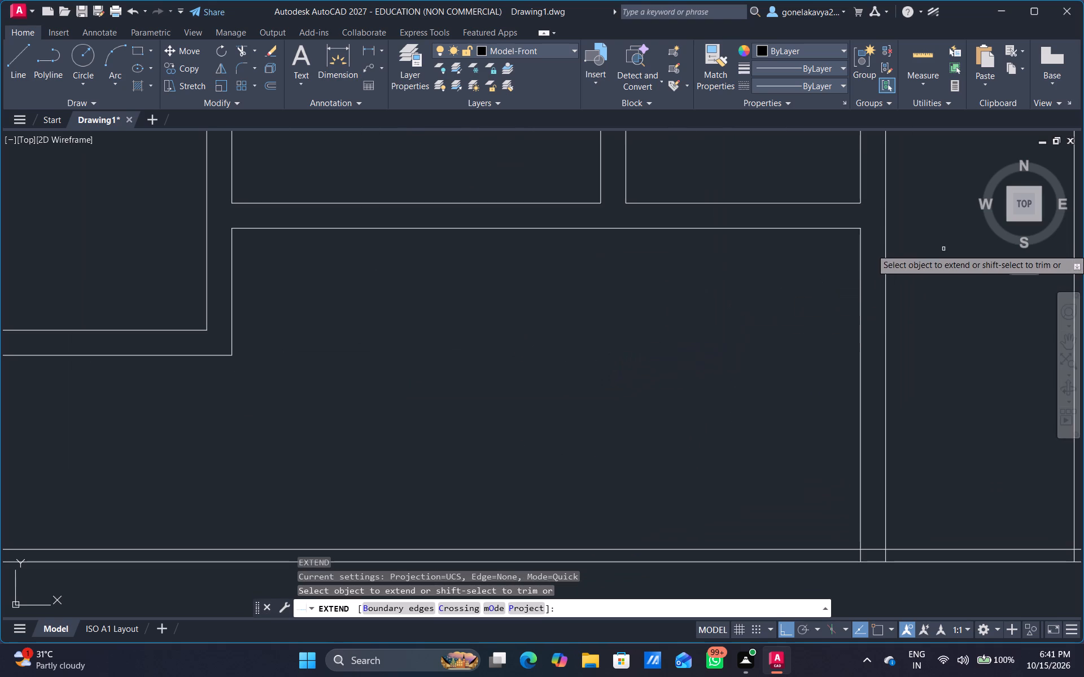
left_click(845, 228)
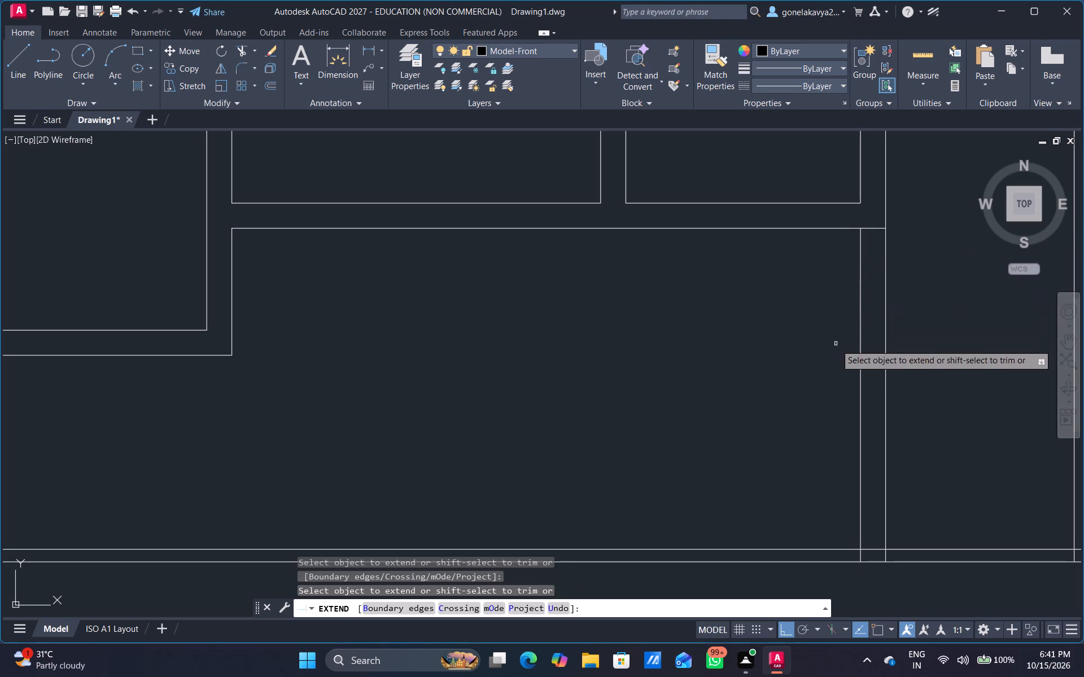
key("Escape")
Trim both vertical lines of the house's right wall below the extended line, including their short pieces inside the bottom boundary wall.
key("t")
type("R")
key("space")
left_click_drag(934, 305, 824, 369)
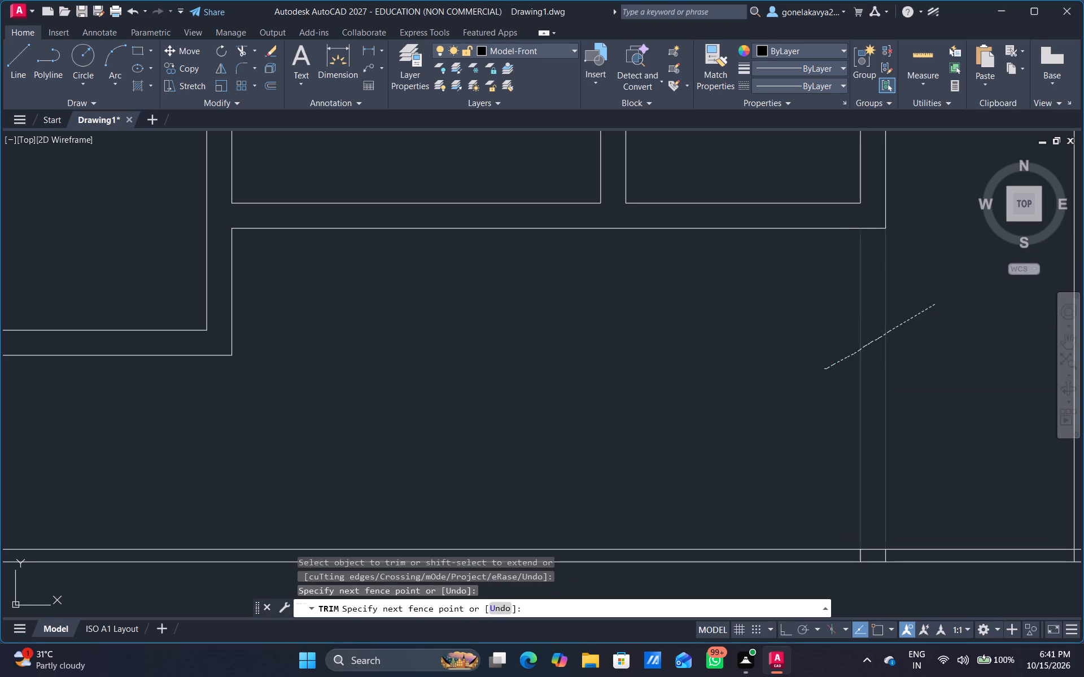
scroll(842, 359, "down", 2)
middle_click_drag(775, 376, 744, 305)
scroll(832, 360, "up", 4)
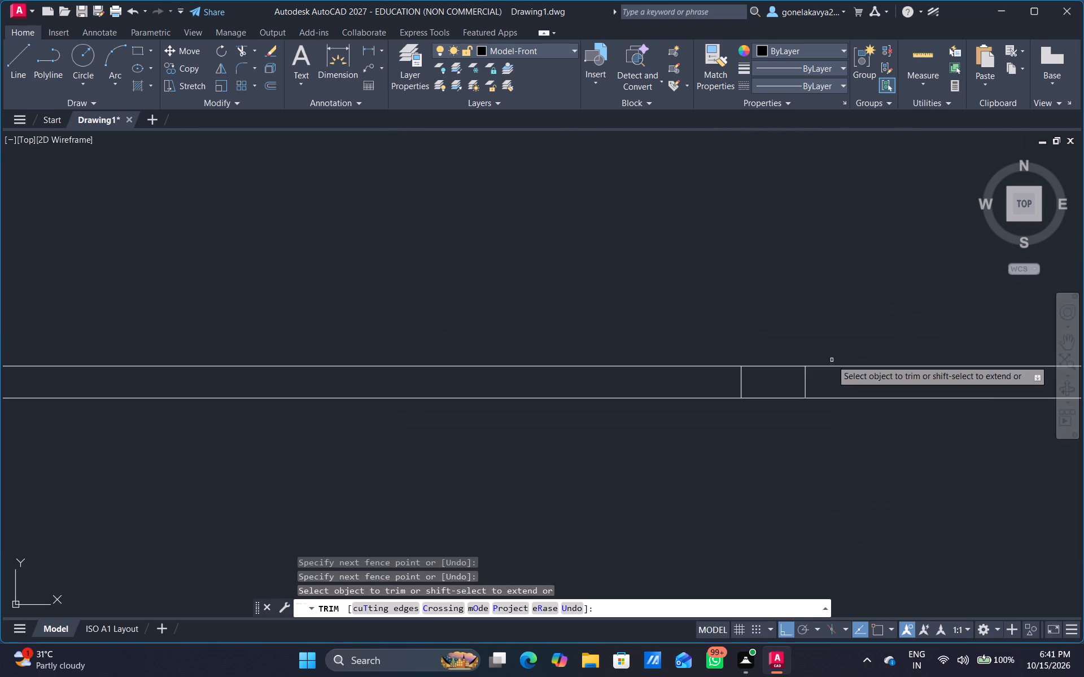
left_click_drag(741, 383, 827, 393)
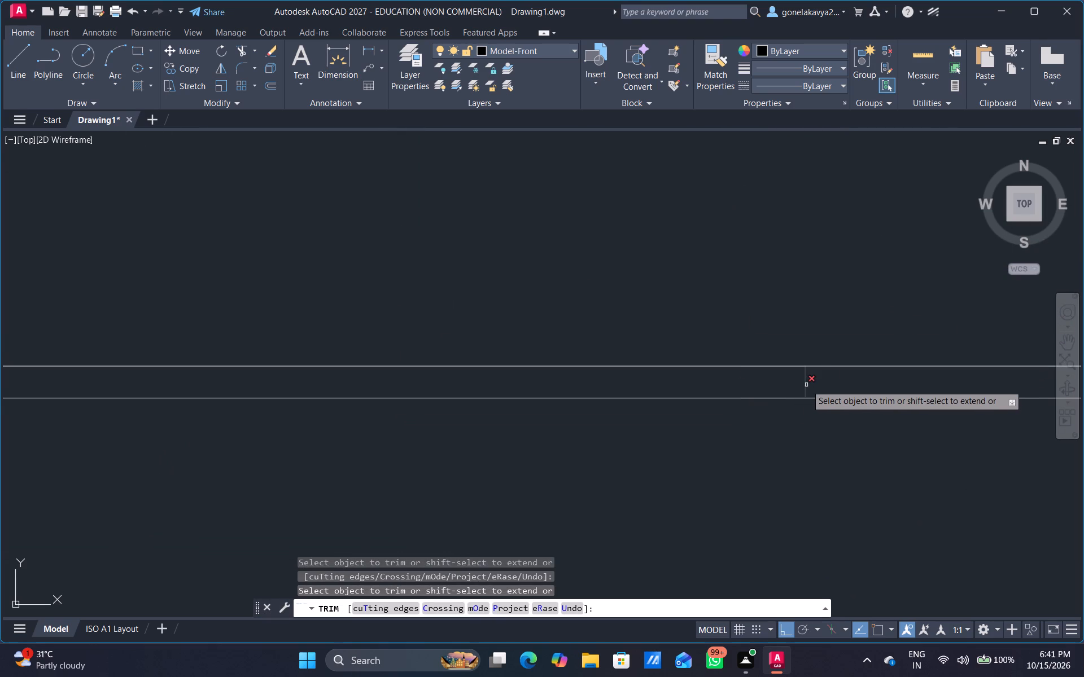
left_click(806, 385)
Trim the overlapping inner lines at the bottom boundary wall's right and left corners.
scroll(821, 381, "down", 3)
scroll(942, 384, "up", 4)
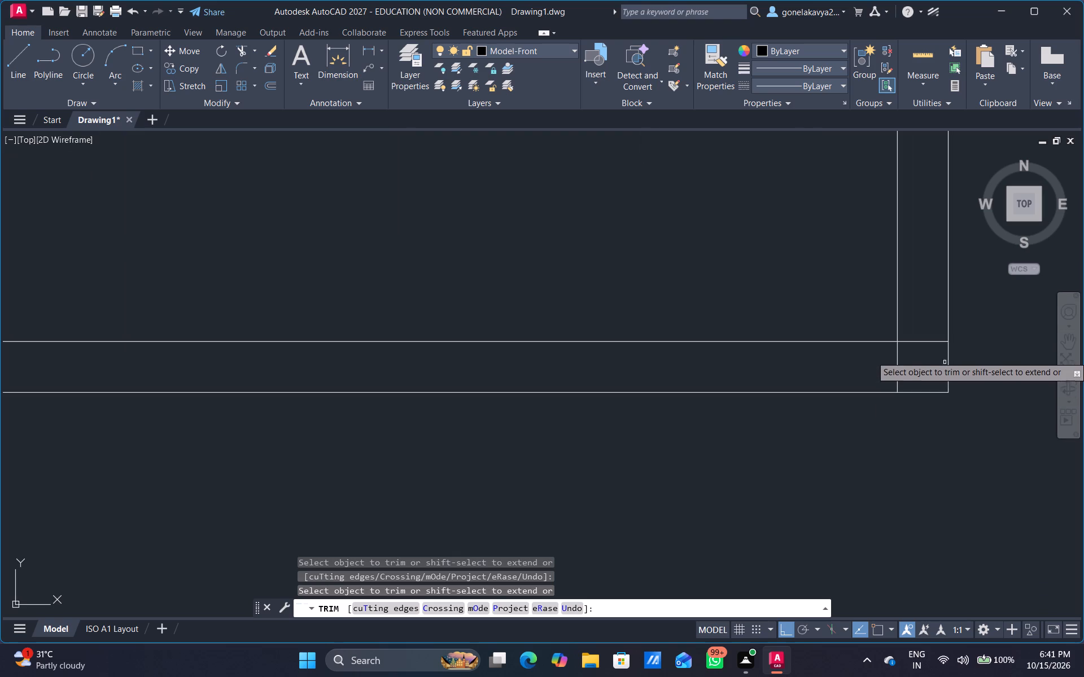
left_click_drag(929, 329, 856, 384)
scroll(864, 376, "down", 4)
middle_click_drag(591, 272, 863, 277)
scroll(318, 375, "up", 5)
left_click_drag(318, 366, 320, 371)
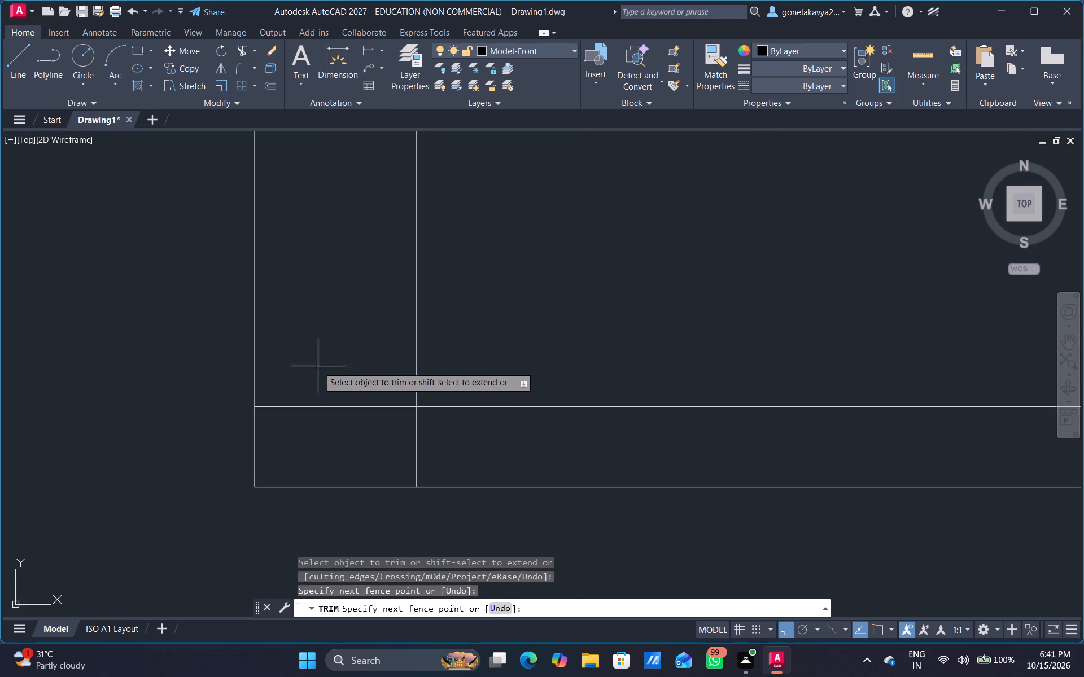
left_click_drag(320, 371, 444, 449)
scroll(443, 450, "down", 3)
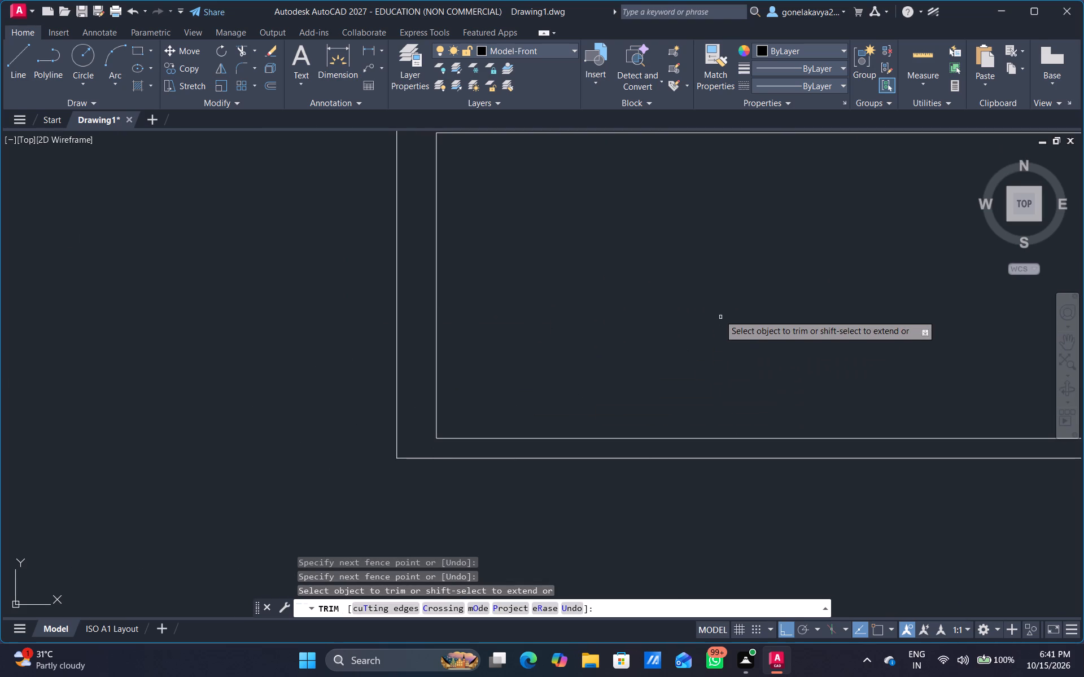
Examine the bottom boundary wall and the walls of the lower rooms.
scroll(716, 300, "down", 2)
middle_click_drag(725, 292, 232, 293)
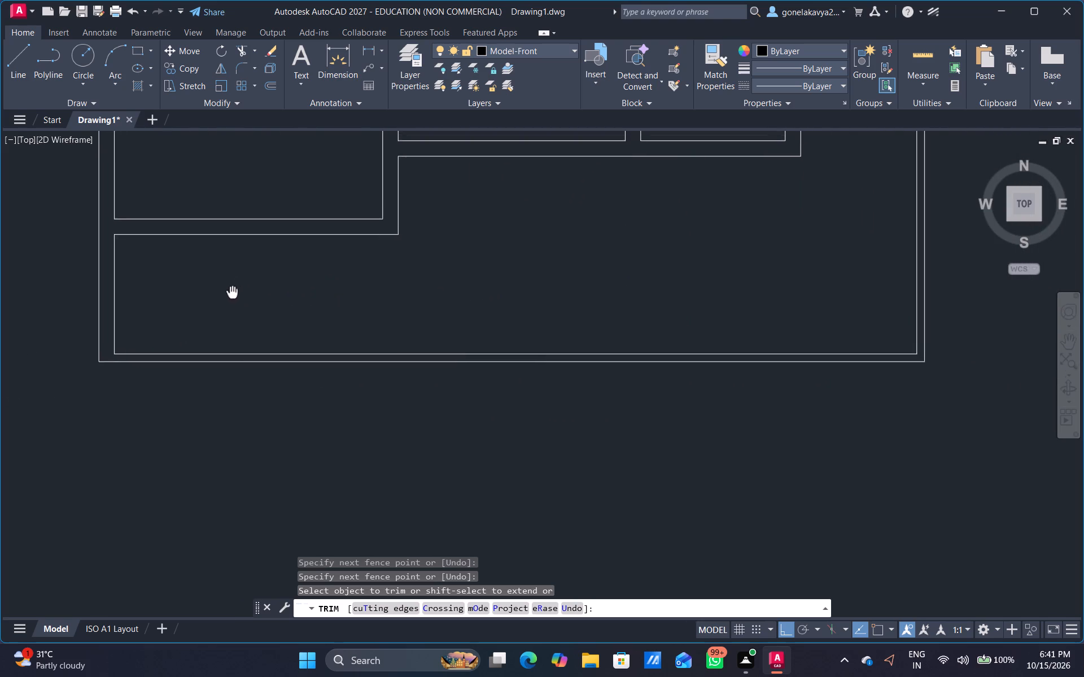
middle_click_drag(232, 293, 259, 331)
scroll(605, 286, "down", 3)
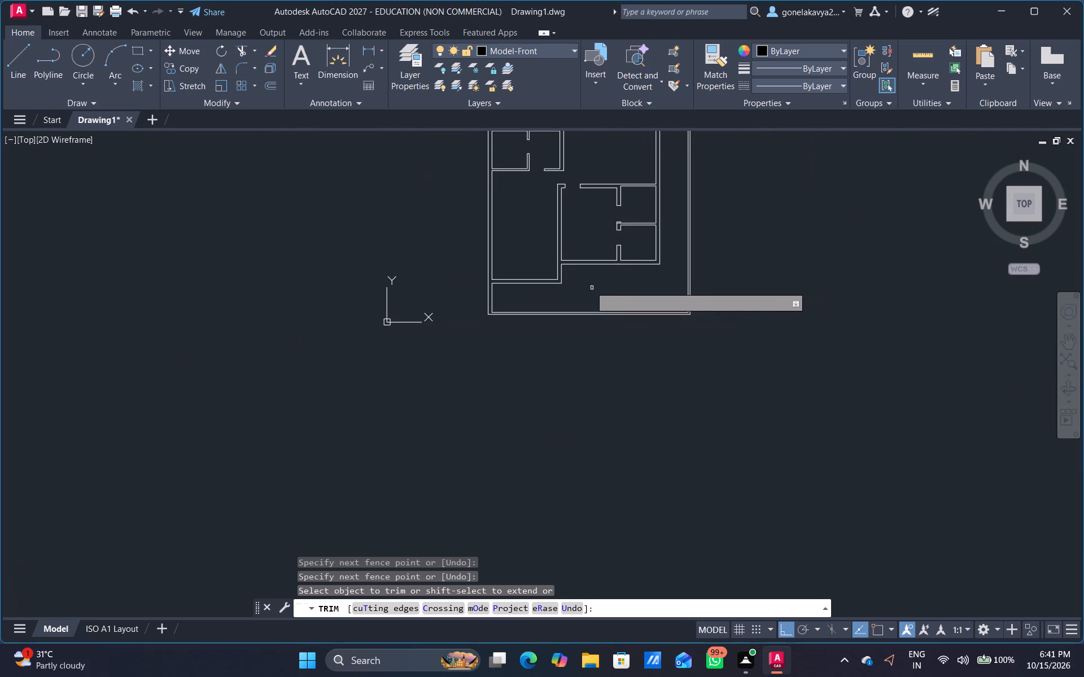
scroll(594, 244, "up", 4)
middle_click_drag(591, 265, 511, 236)
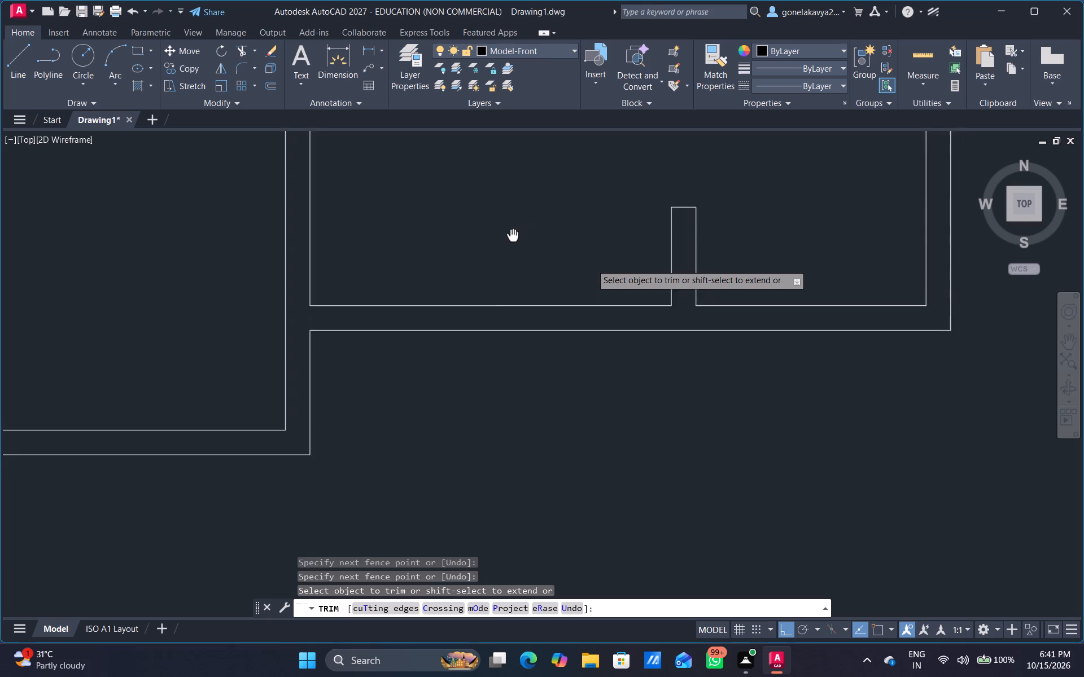
middle_click_drag(511, 236, 482, 252)
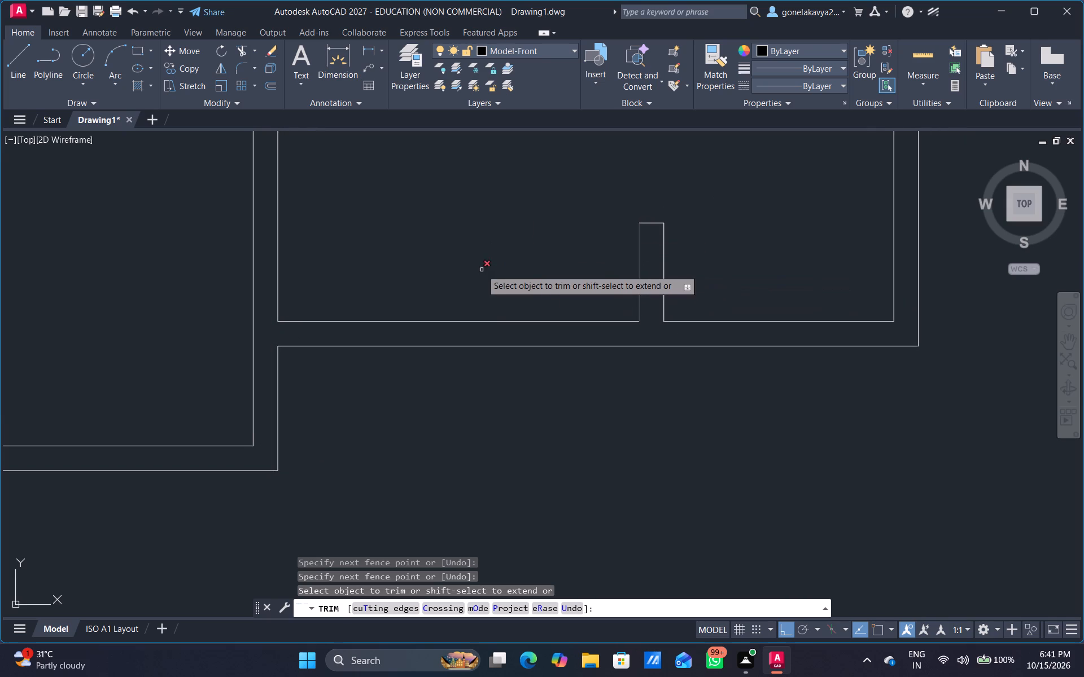
scroll(471, 275, "down", 1)
middle_click_drag(467, 274, 431, 273)
key("Escape")
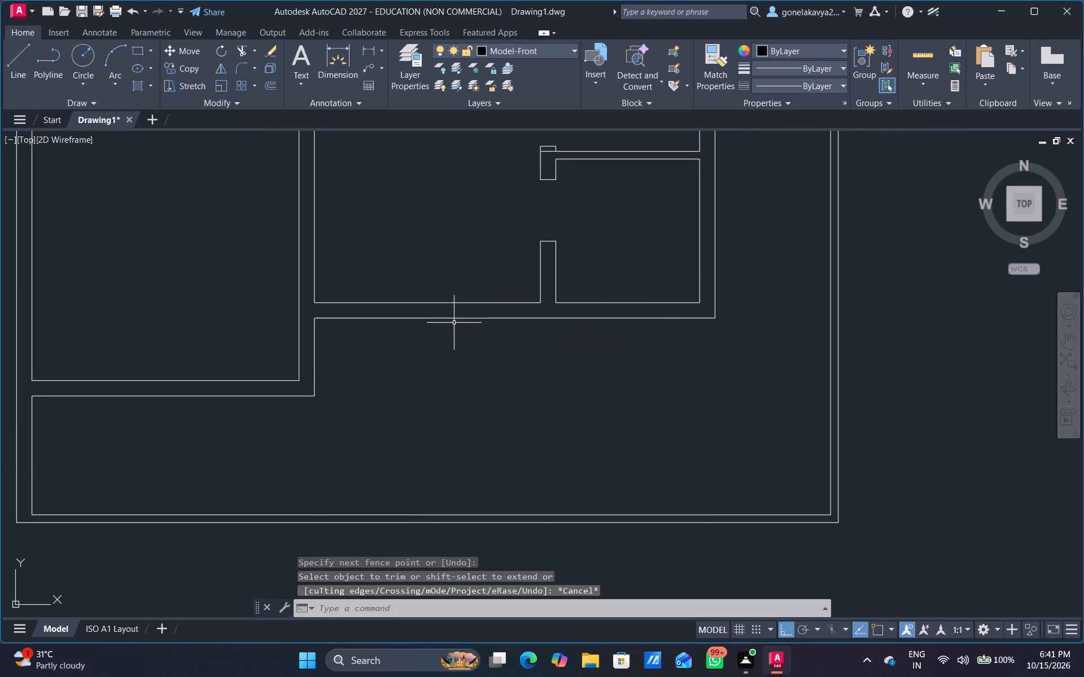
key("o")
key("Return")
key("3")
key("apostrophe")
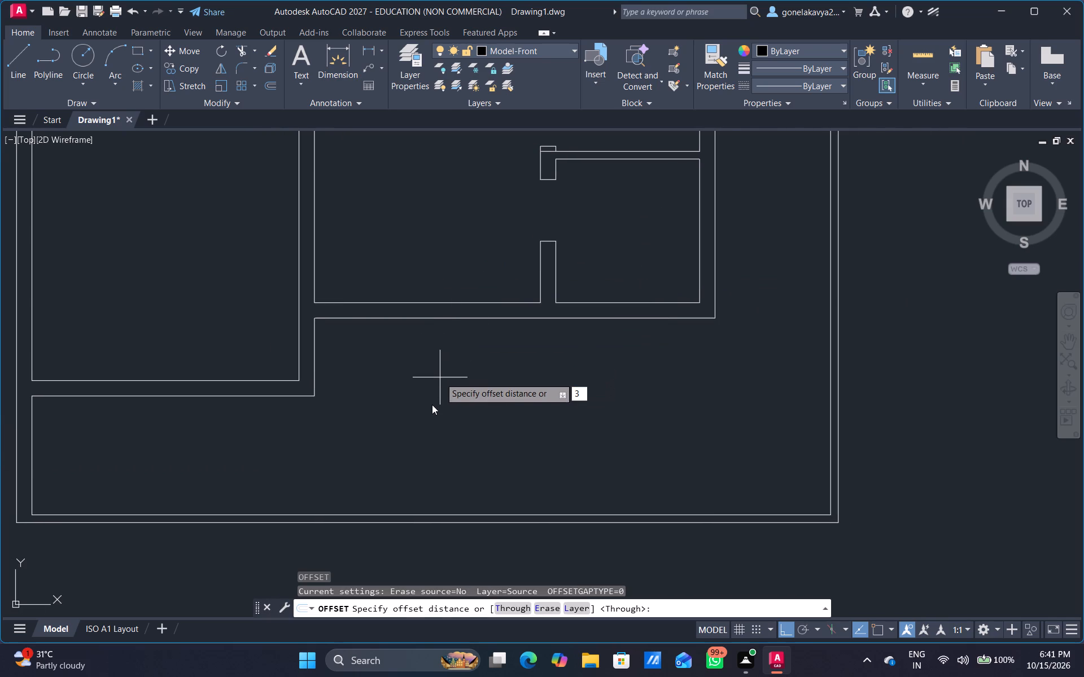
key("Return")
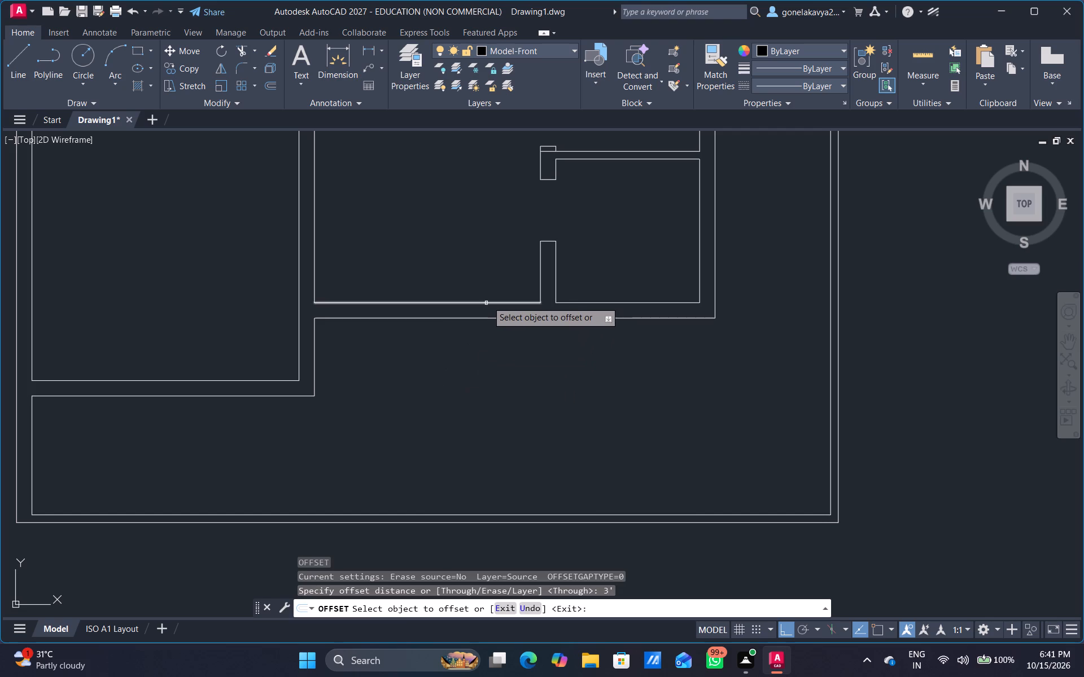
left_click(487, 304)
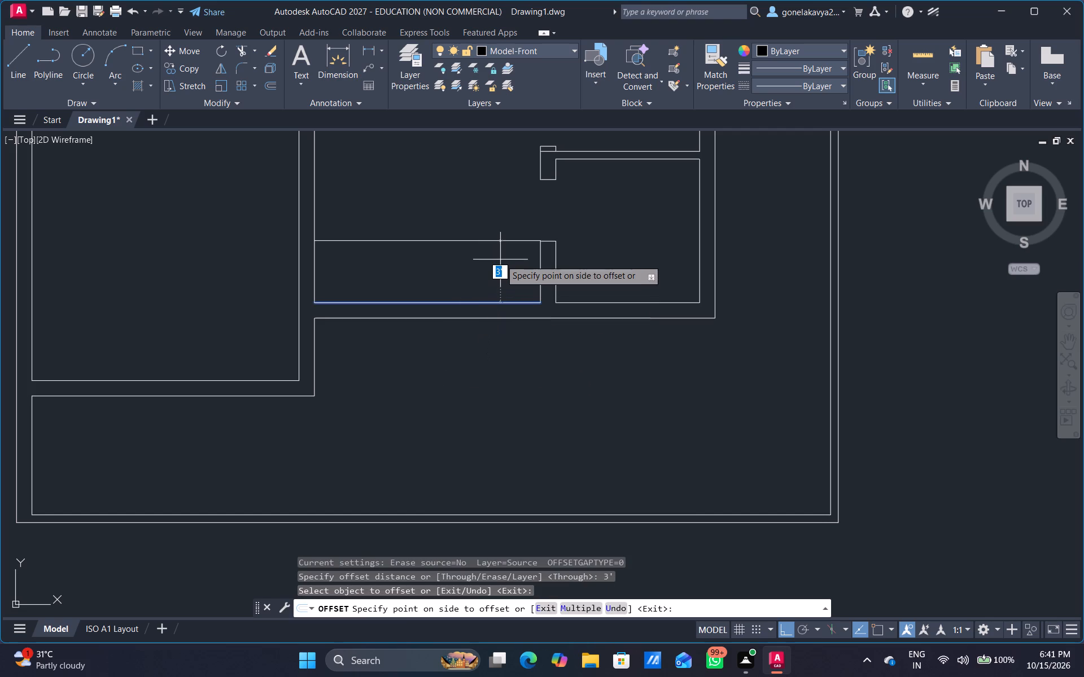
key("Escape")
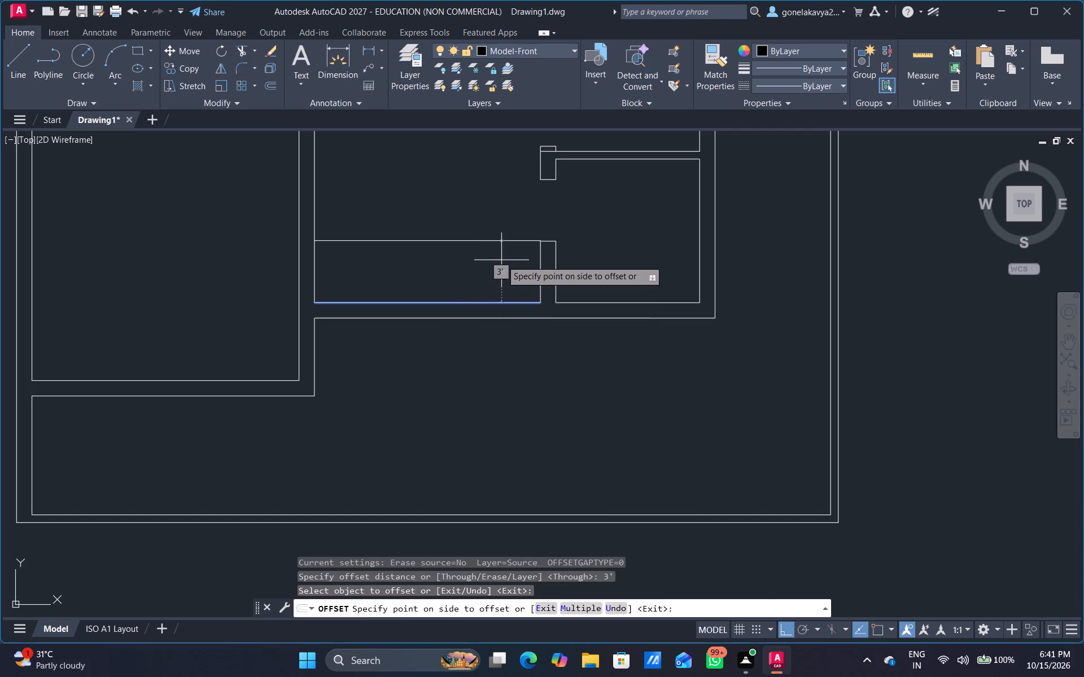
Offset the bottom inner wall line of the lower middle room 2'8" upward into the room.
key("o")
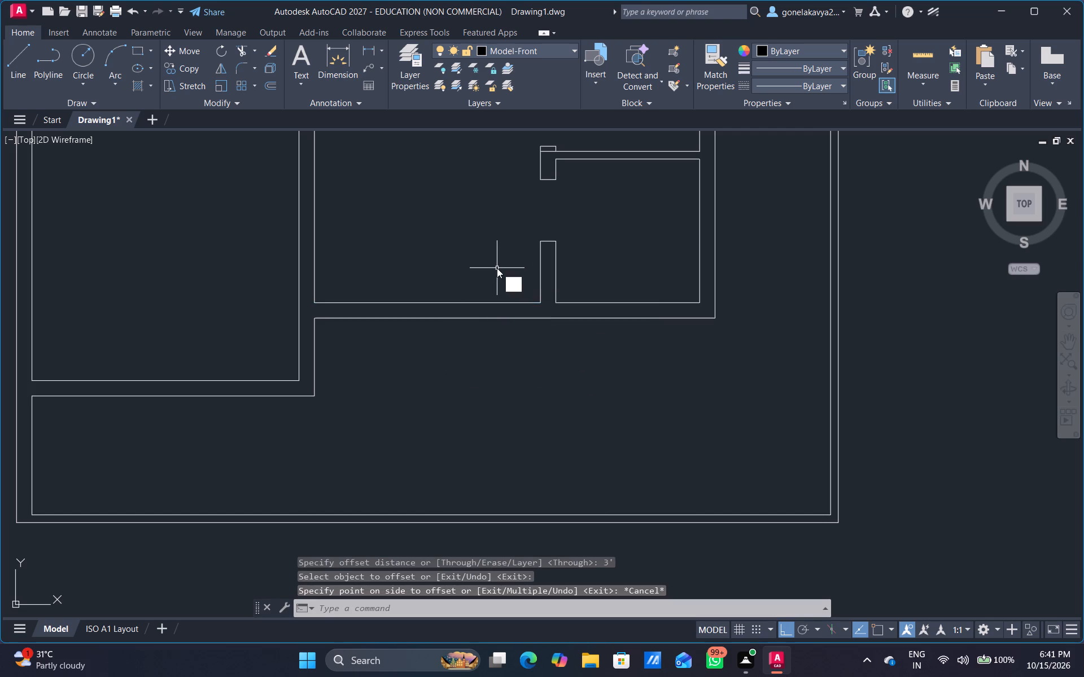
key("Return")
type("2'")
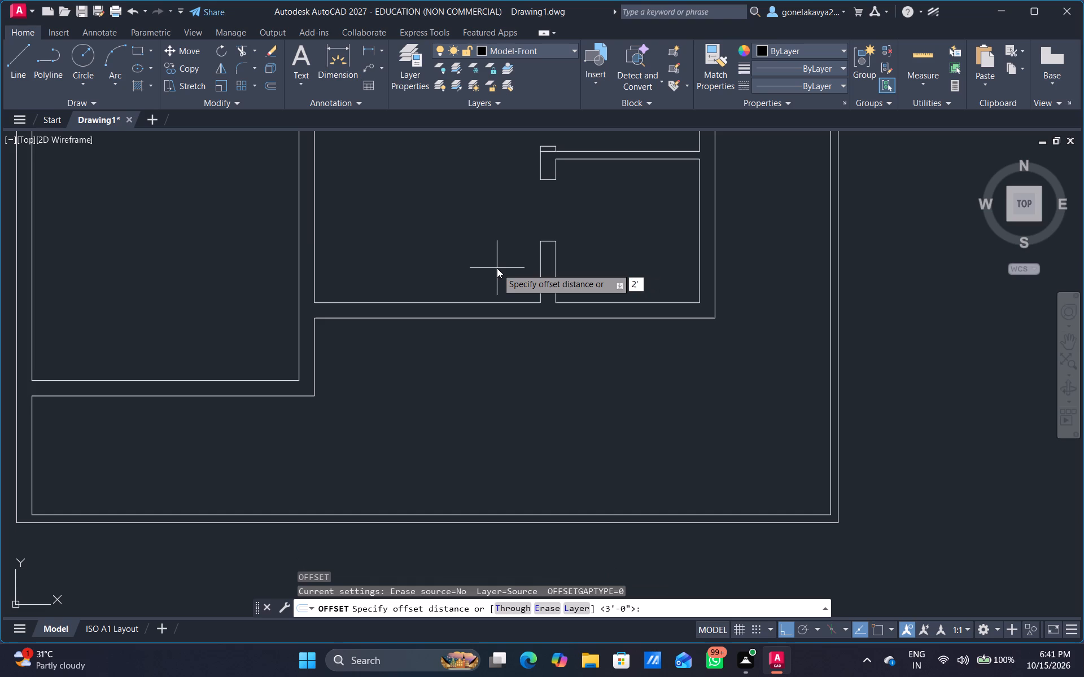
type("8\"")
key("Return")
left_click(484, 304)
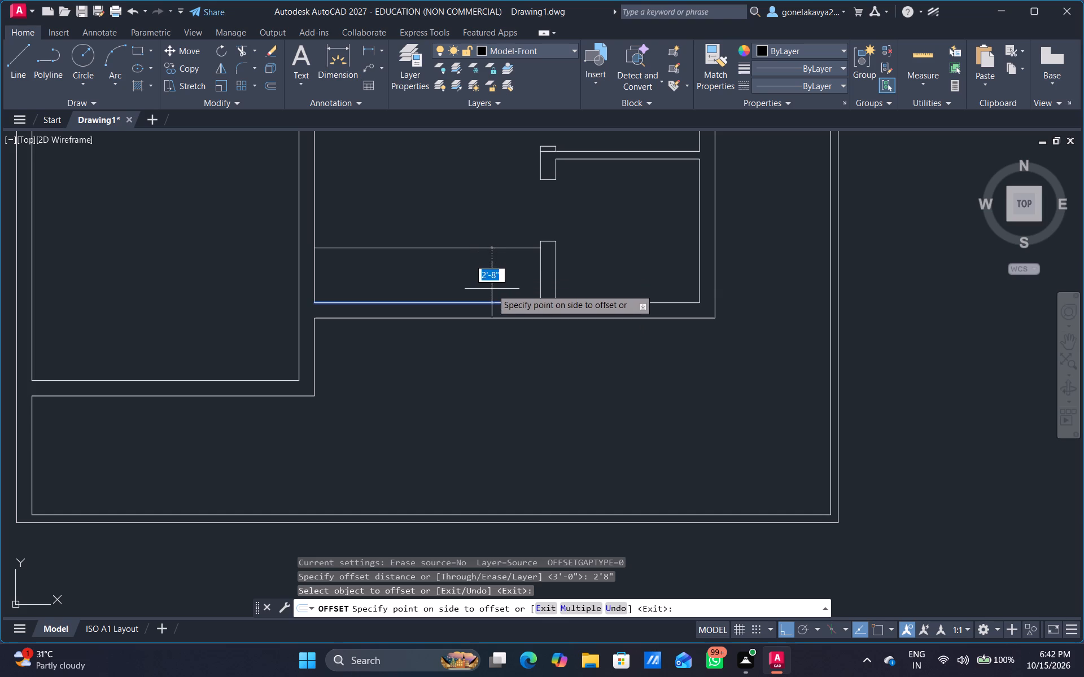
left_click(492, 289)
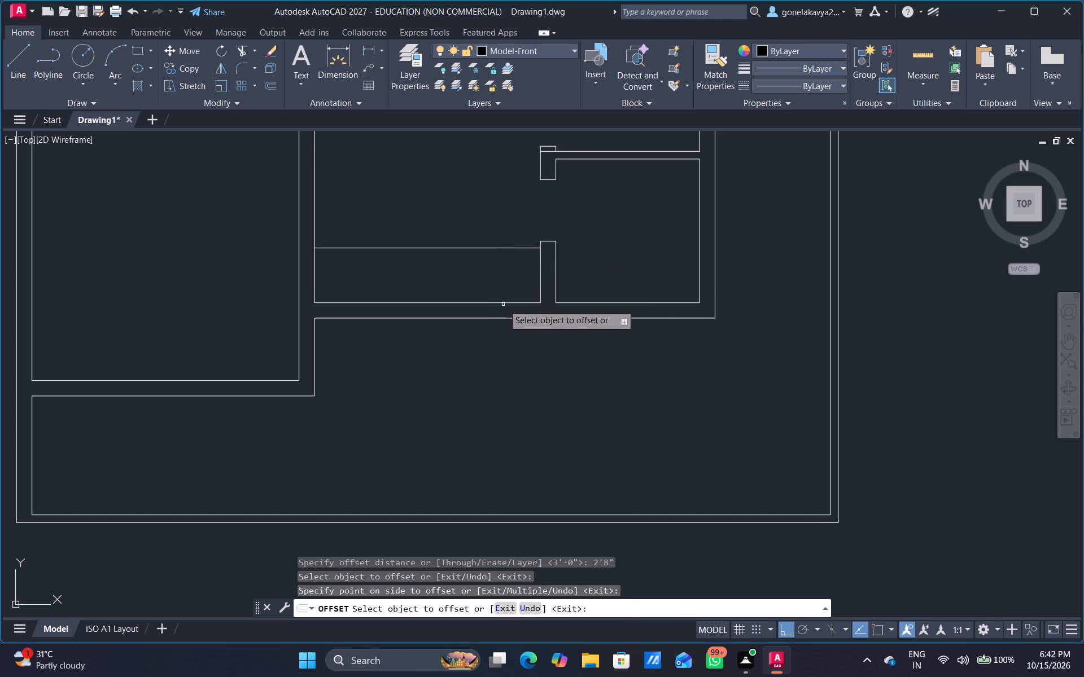
Offset the same bottom inner wall line of the lower middle room 2'6" upward.
left_click(503, 304)
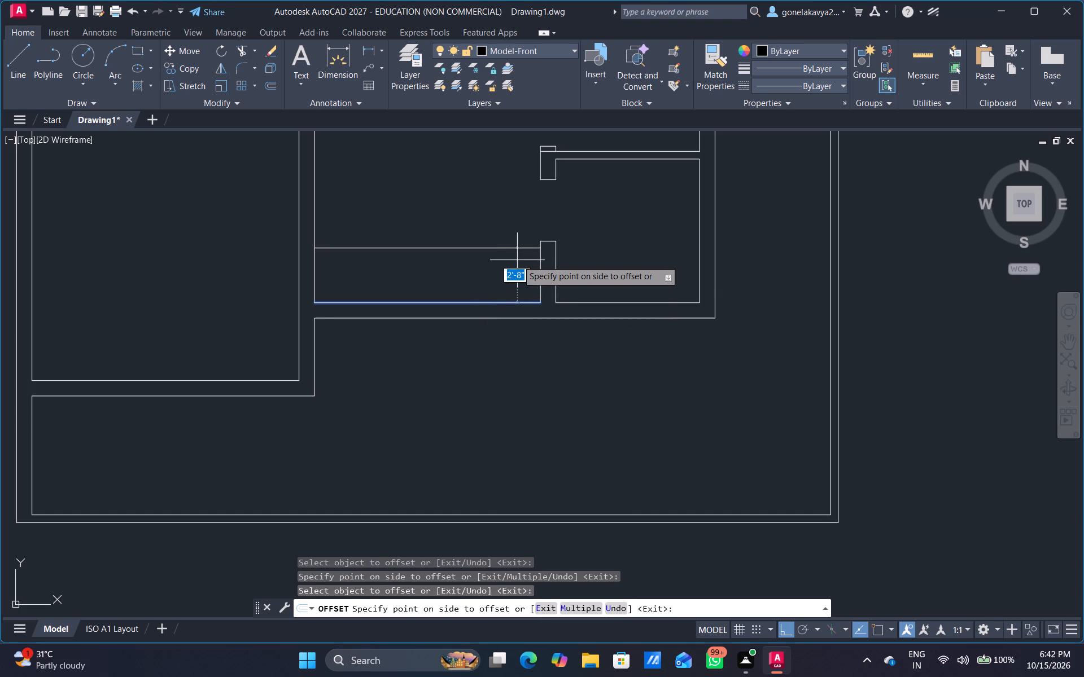
type("2'")
type("6\"")
key("Return")
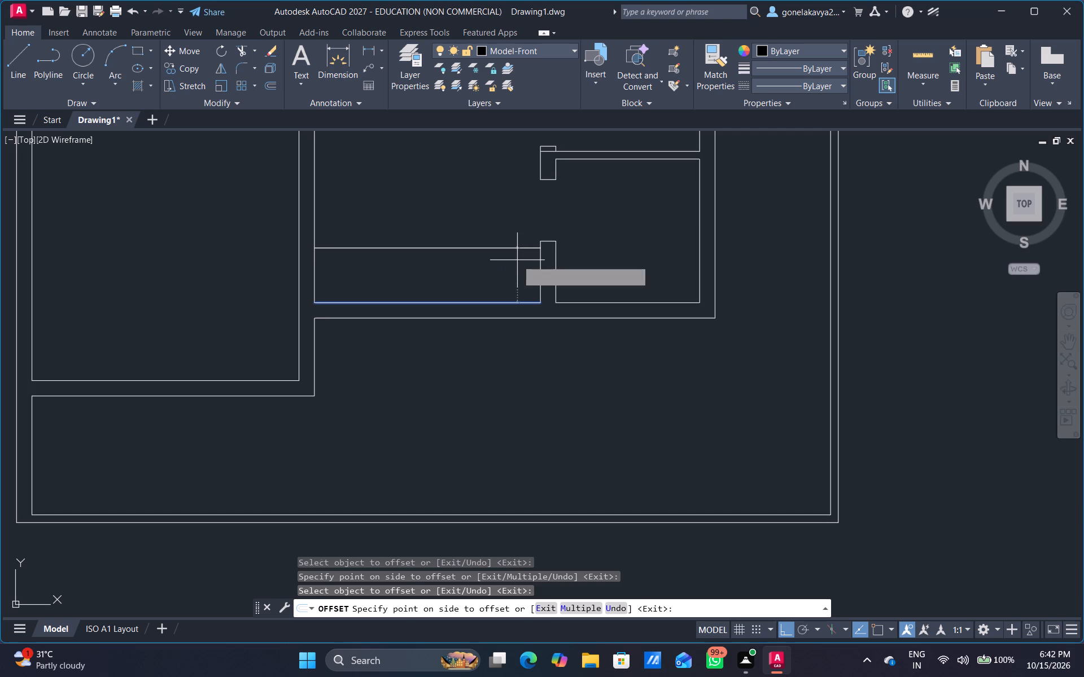
scroll(489, 265, "up", 1)
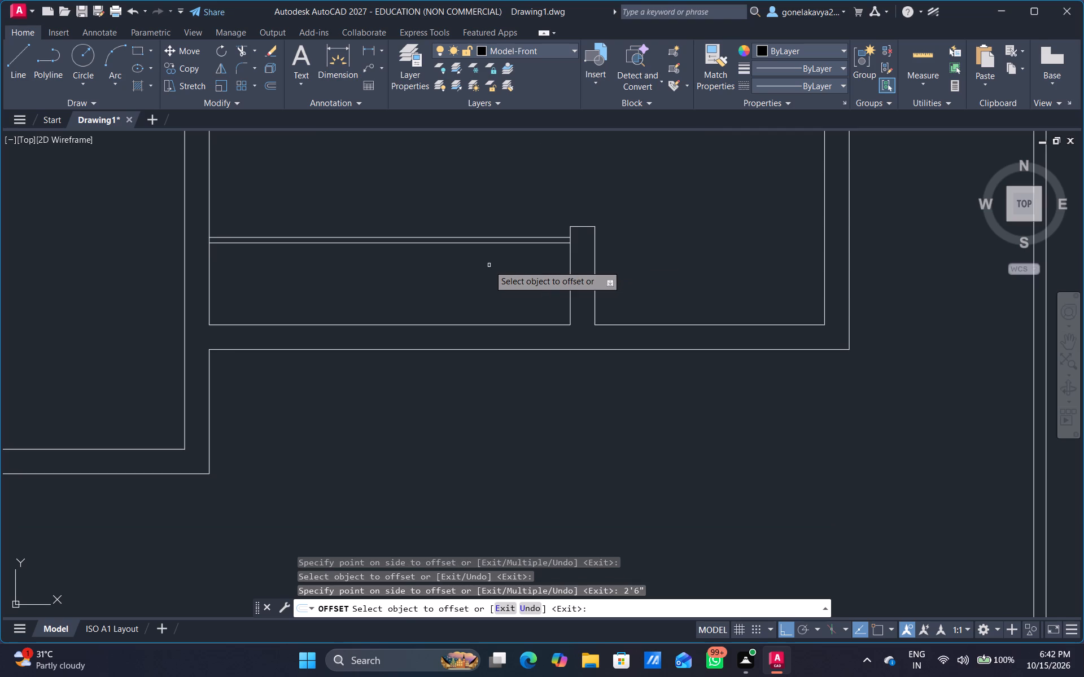
key("Escape")
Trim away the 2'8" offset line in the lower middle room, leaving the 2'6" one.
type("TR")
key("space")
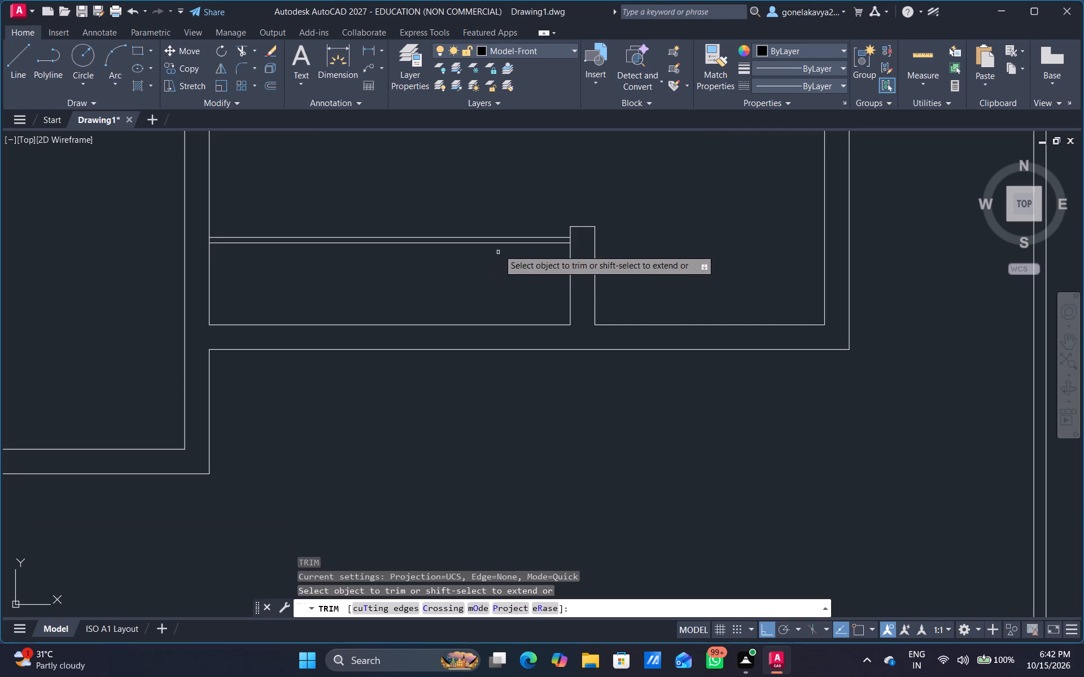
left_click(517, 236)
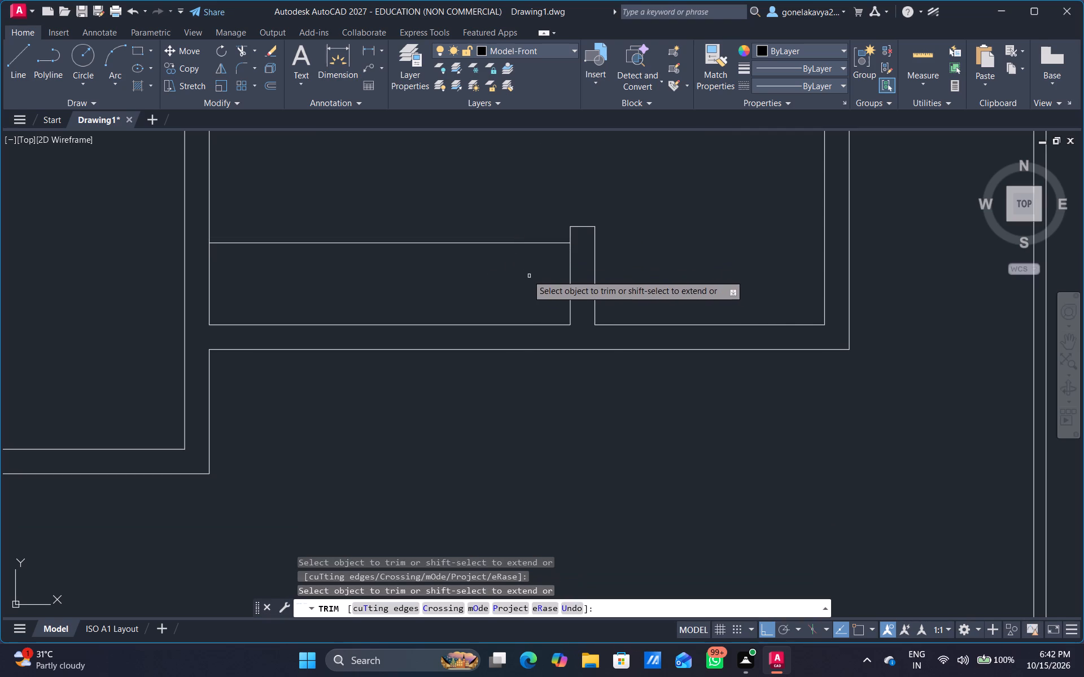
Offset the left inner wall line of the lower middle room 2'6" to the right into the room.
scroll(524, 272, "down", 2)
scroll(462, 236, "up", 2)
middle_click_drag(458, 228, 508, 244)
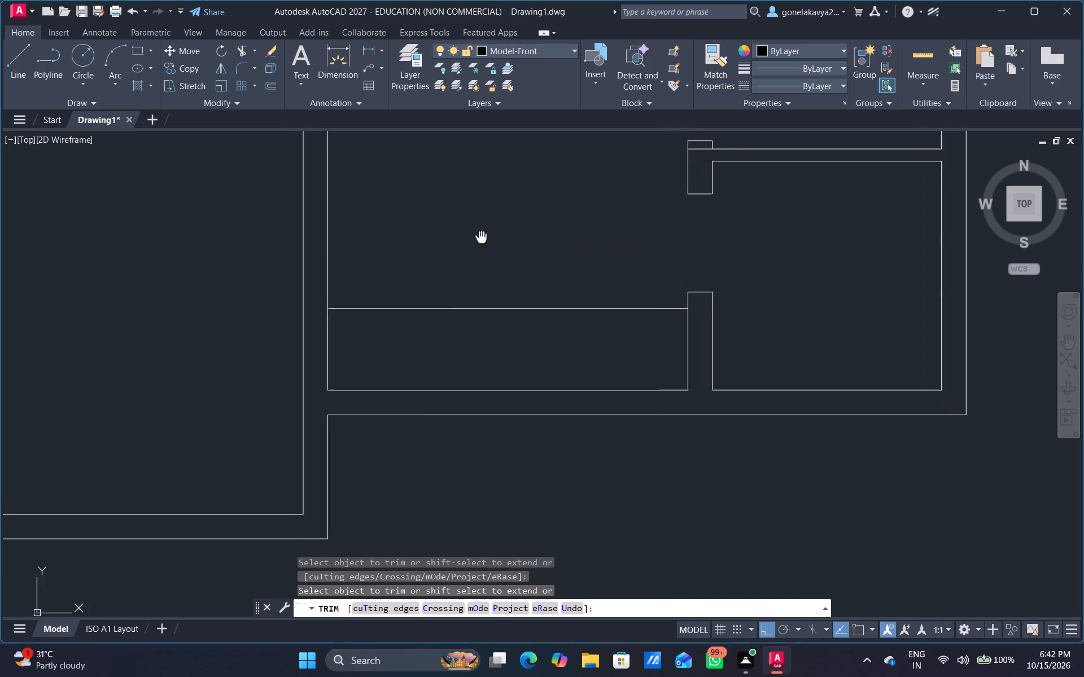
middle_click_drag(508, 244, 507, 250)
scroll(438, 247, "down", 3)
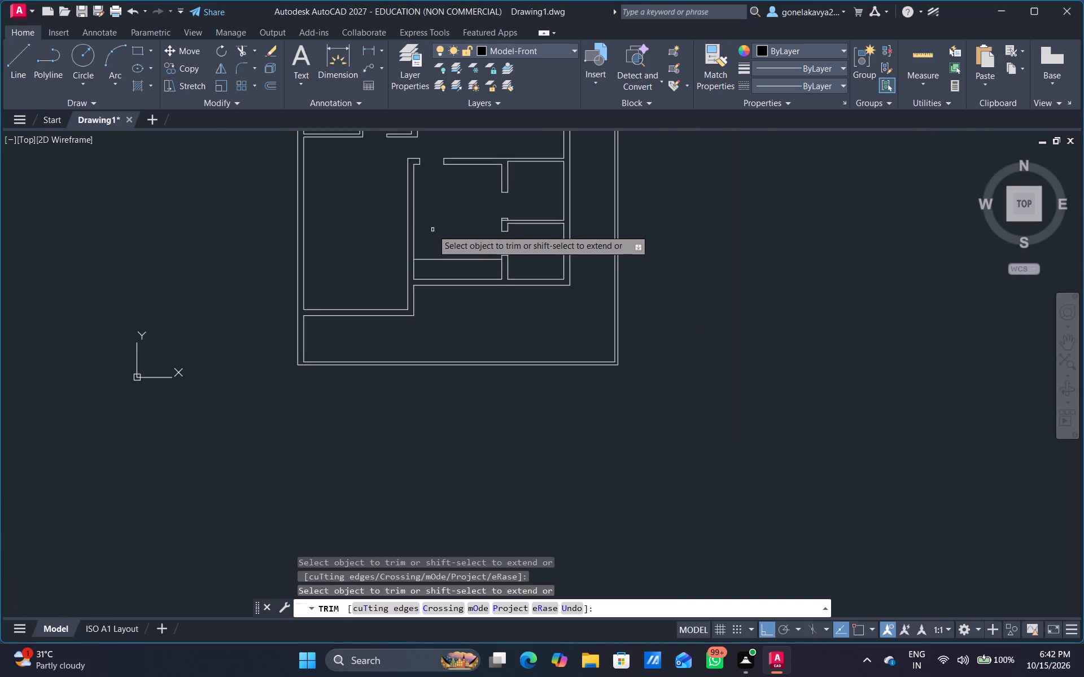
middle_click_drag(436, 230, 440, 247)
key("Escape")
key("o")
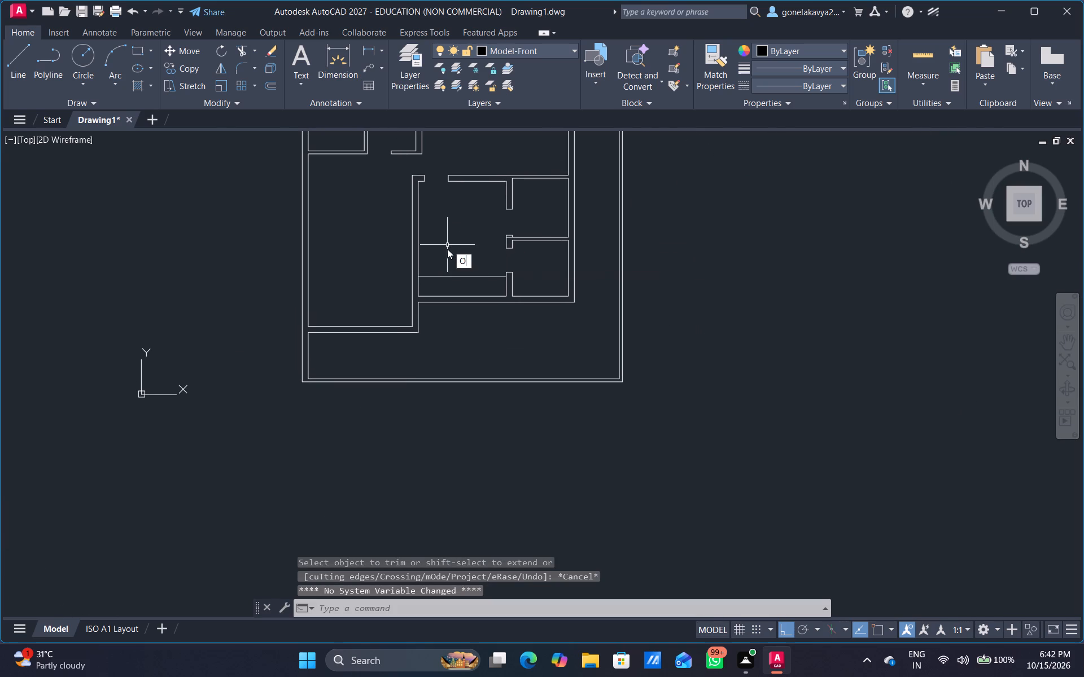
key("Return")
key("2")
key("apostrophe")
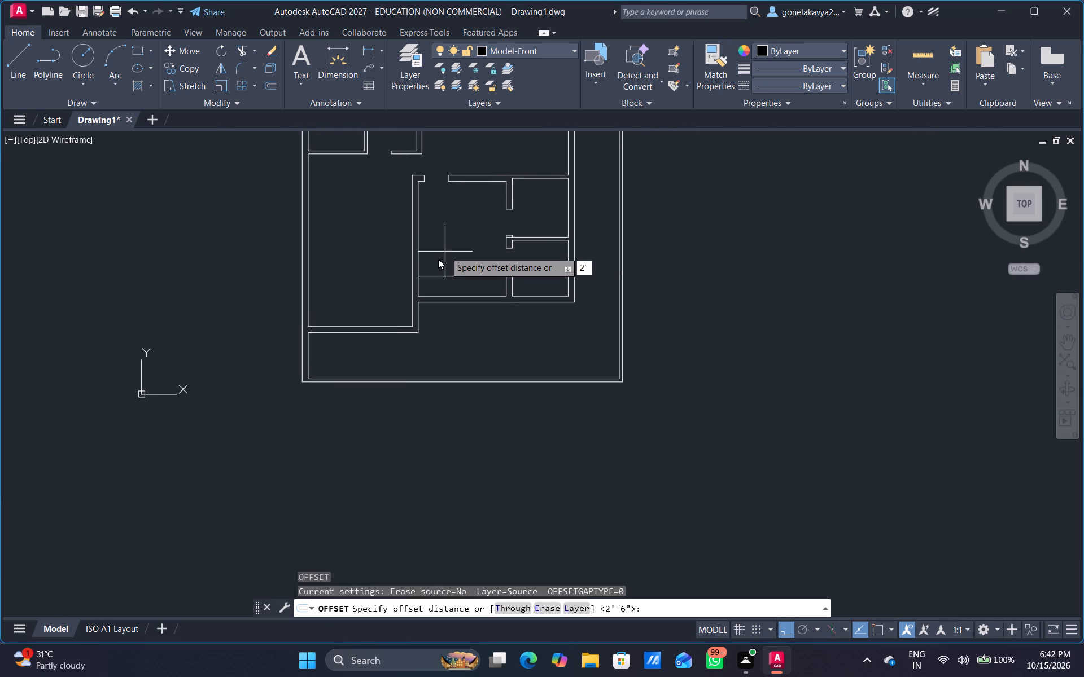
type("6\"")
key("Return")
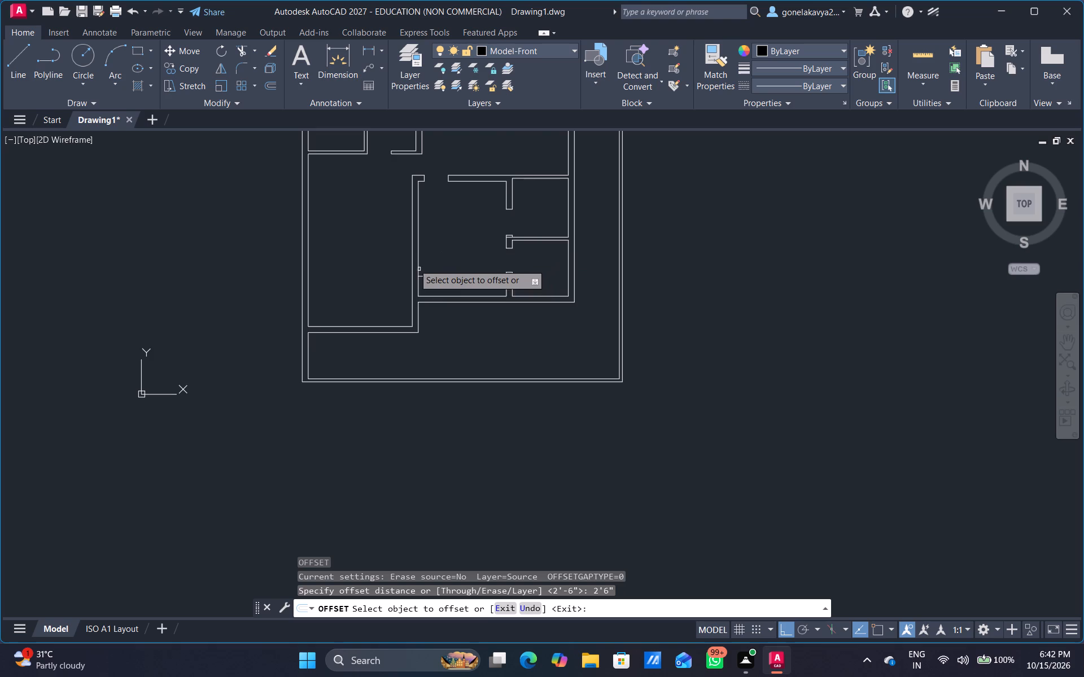
scroll(413, 258, "up", 2)
left_click(424, 254)
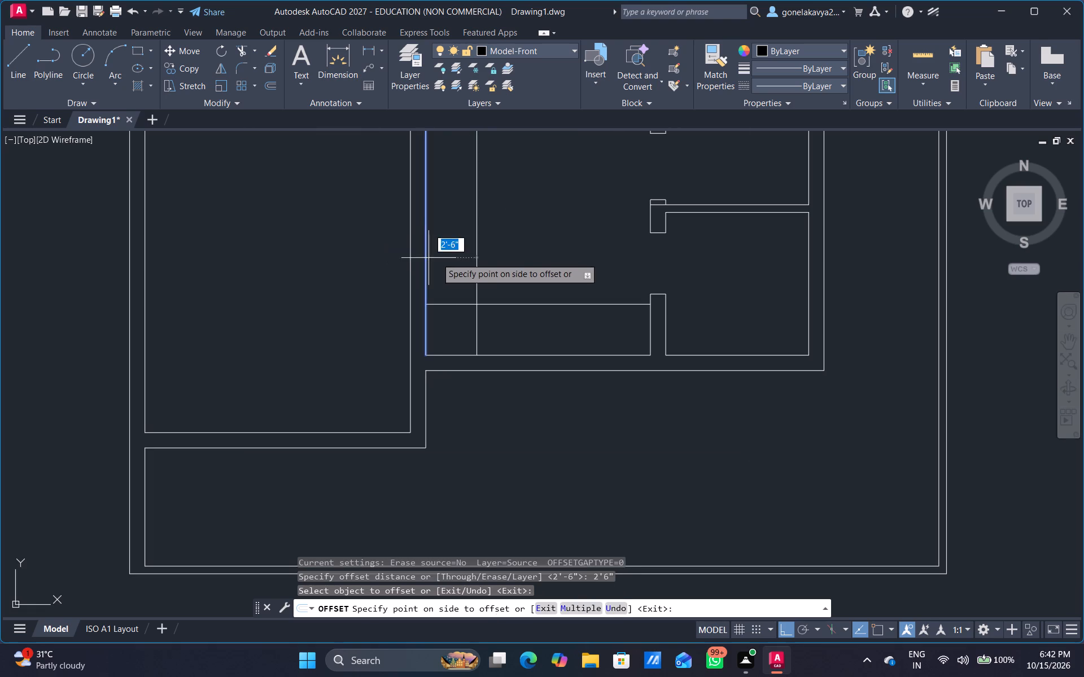
left_click(473, 253)
Offset the horizontal counter line in the lower middle room upward twice in succession, 2'6" each time.
scroll(493, 235, "down", 1)
middle_click_drag(487, 267, 463, 328)
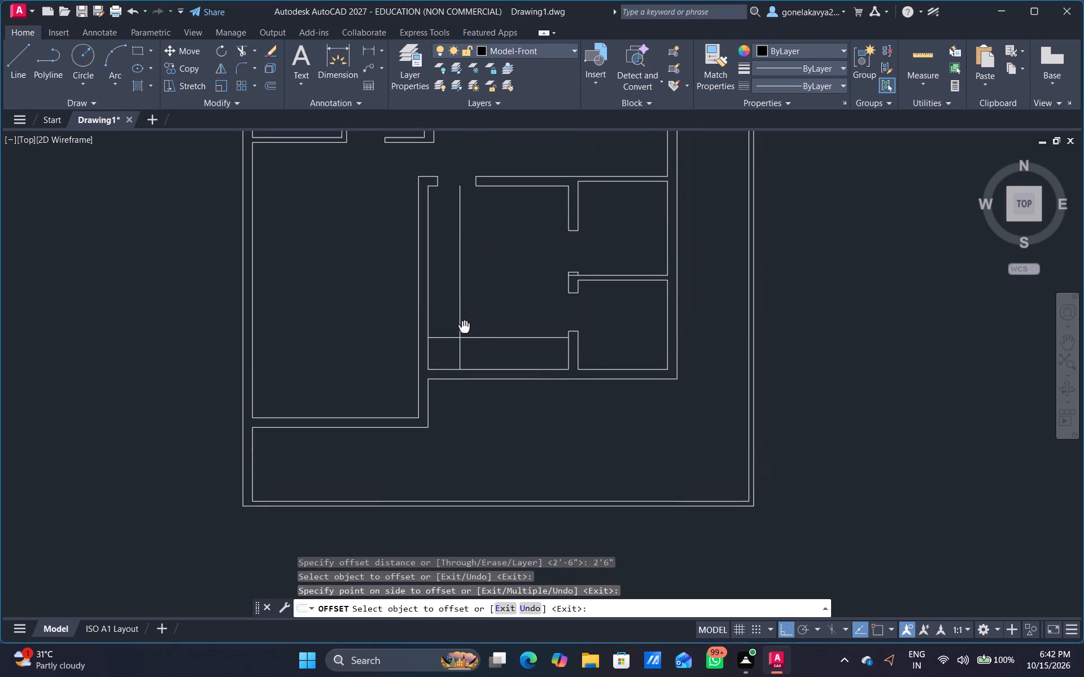
middle_click_drag(463, 328, 462, 329)
middle_click_drag(470, 257, 449, 285)
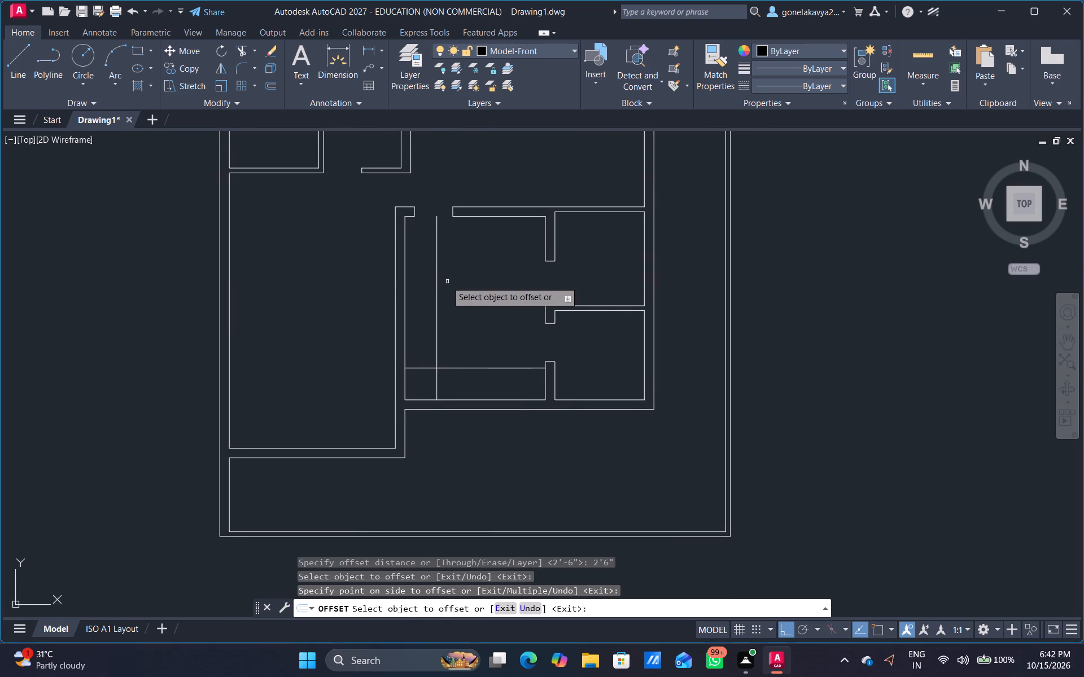
scroll(478, 285, "up", 2)
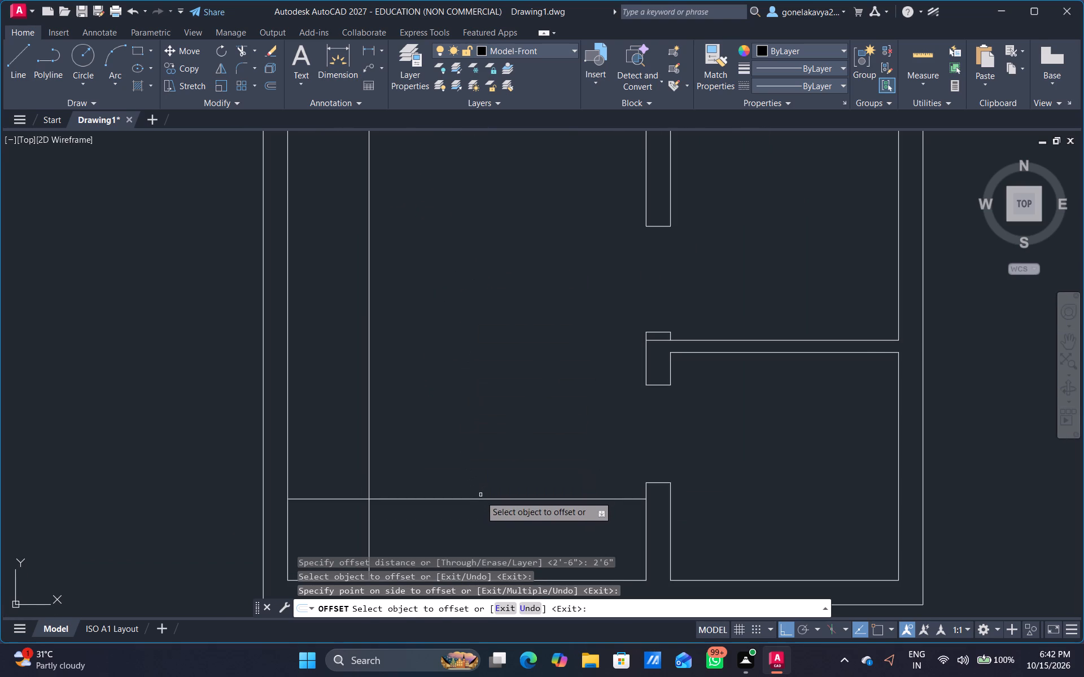
left_click_drag(480, 499, 480, 490)
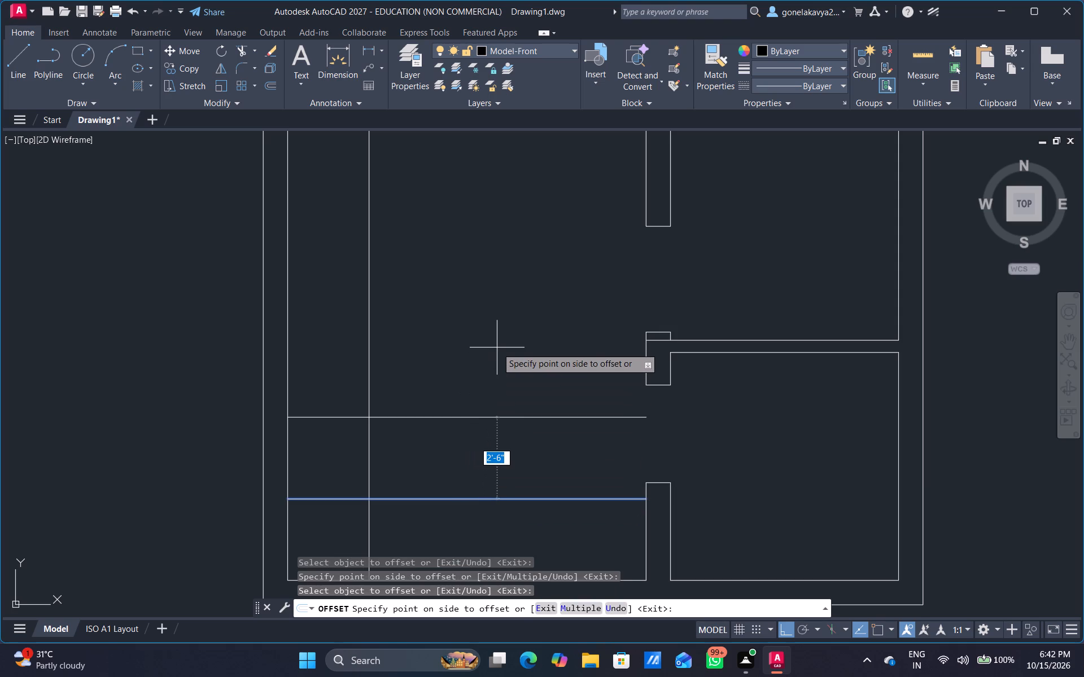
left_click(497, 348)
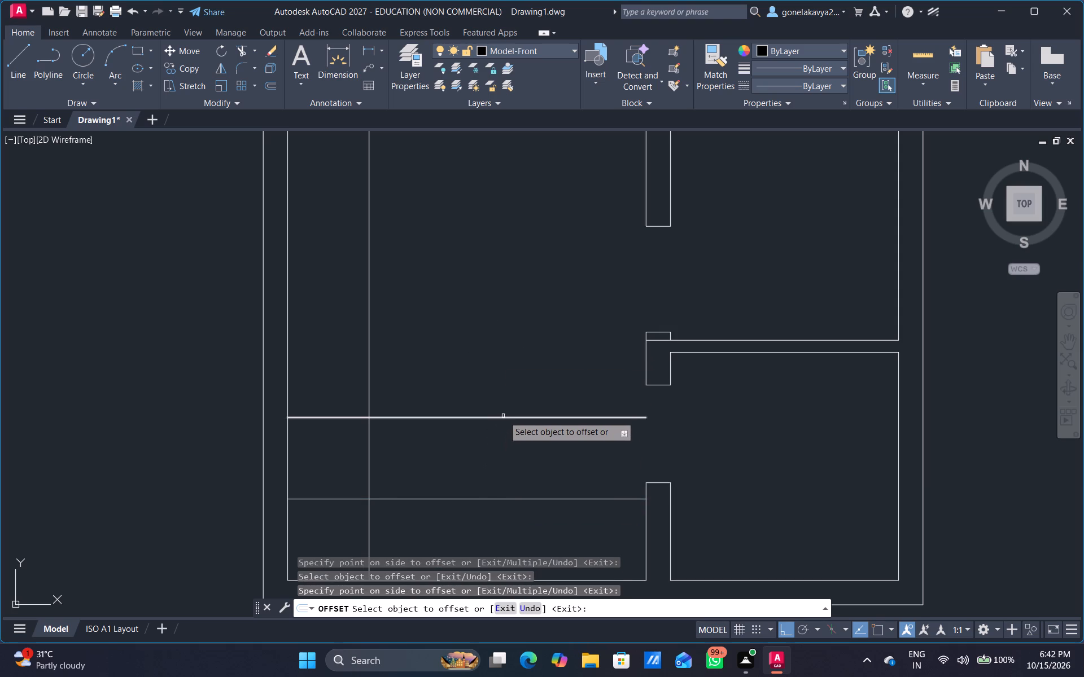
left_click(508, 418)
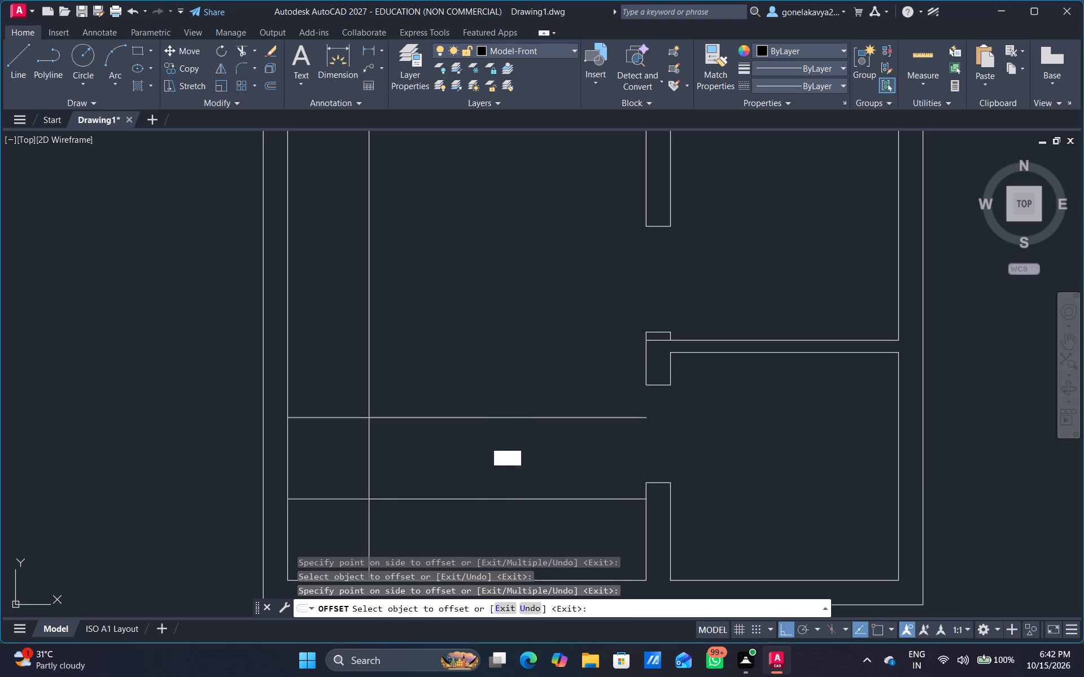
left_click(513, 383)
key("Escape")
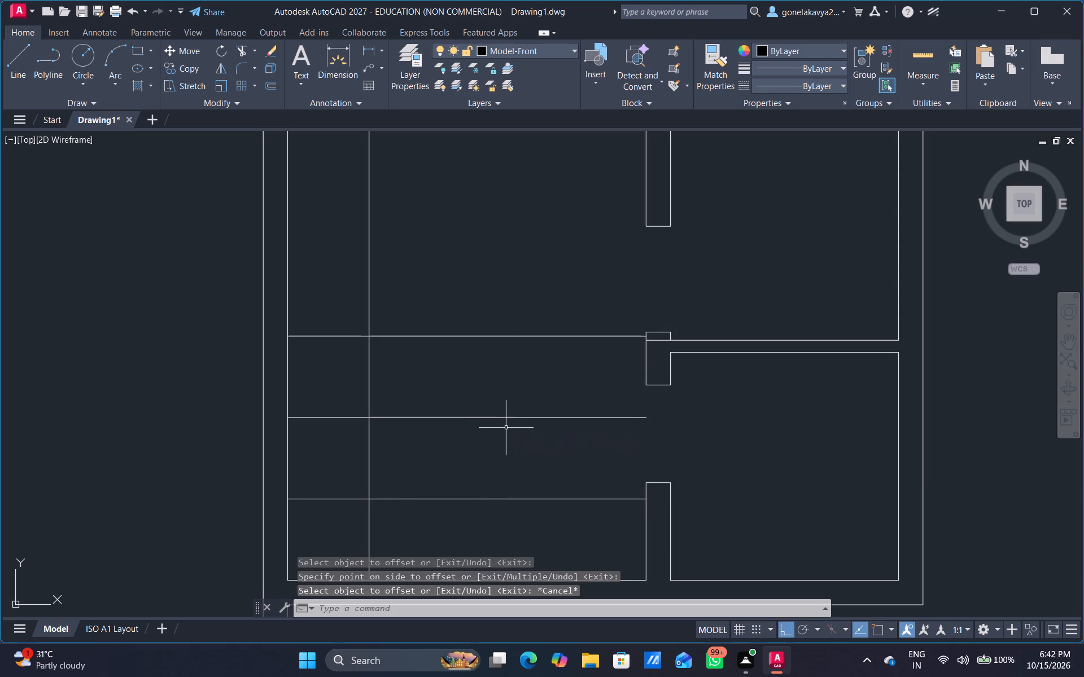
Trim the overlapping offset lines in the lower middle room to leave an L-shaped counter along its left and bottom walls.
key("t")
type("R")
key("space")
left_click_drag(352, 407, 380, 530)
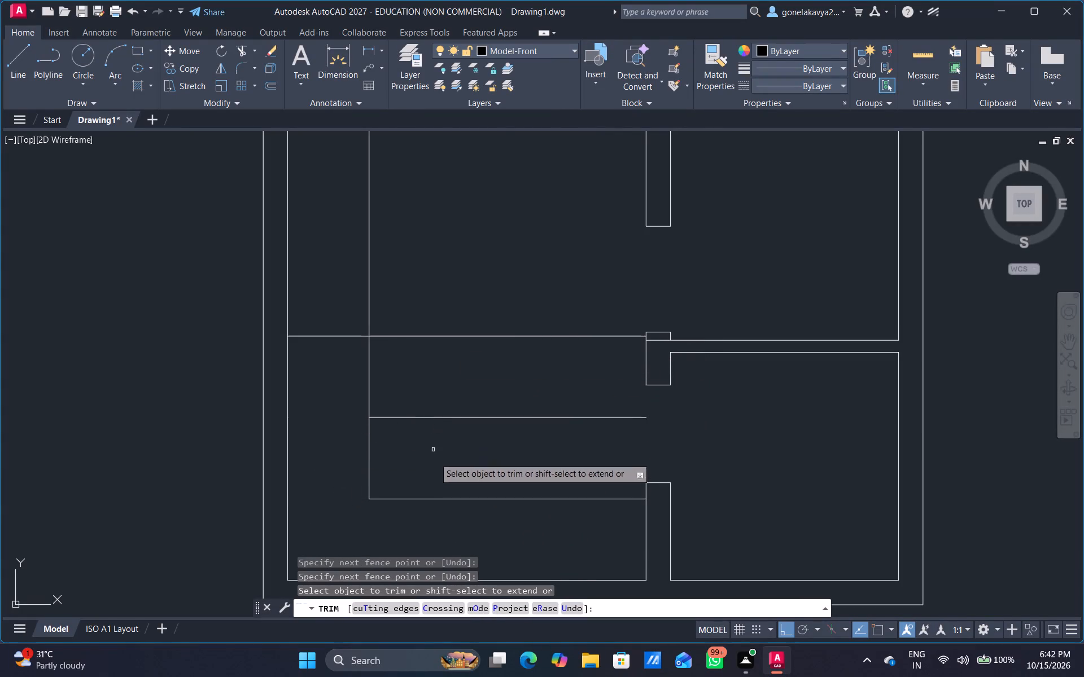
left_click_drag(443, 459, 460, 323)
left_click_drag(467, 272, 353, 260)
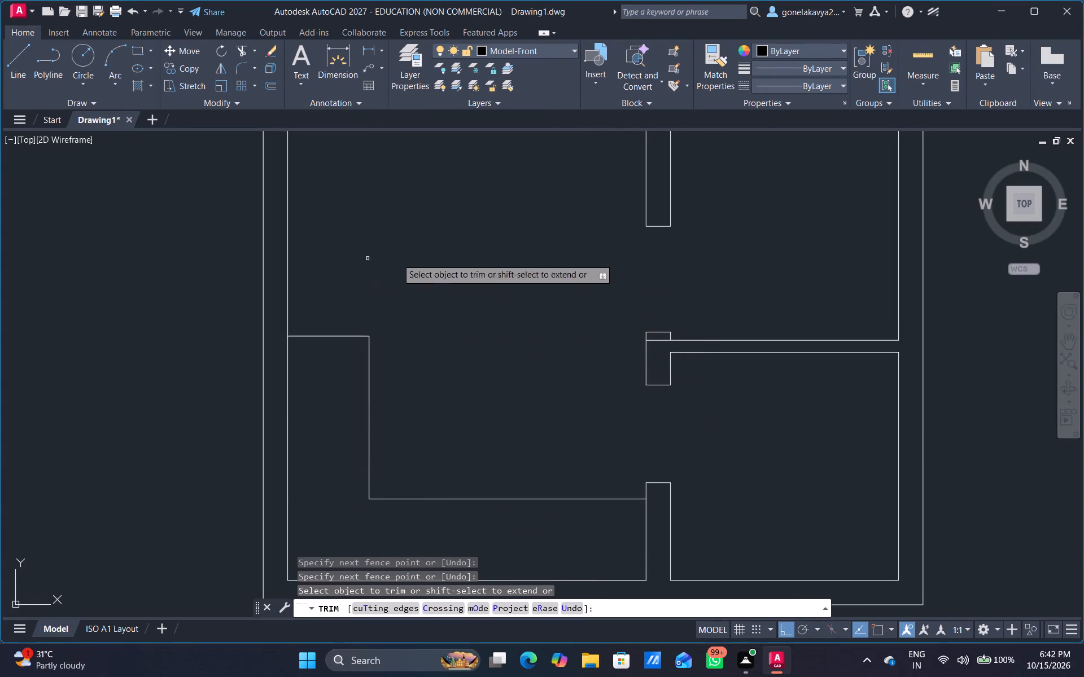
scroll(508, 274, "down", 3)
middle_click_drag(506, 400, 506, 387)
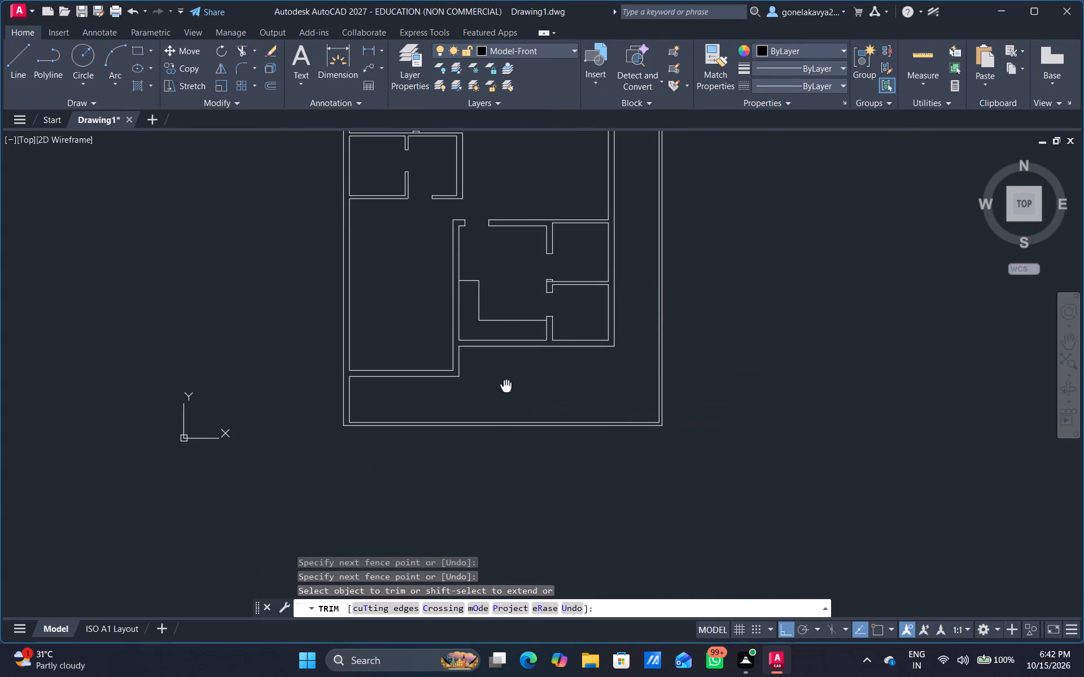
middle_click_drag(506, 387, 509, 377)
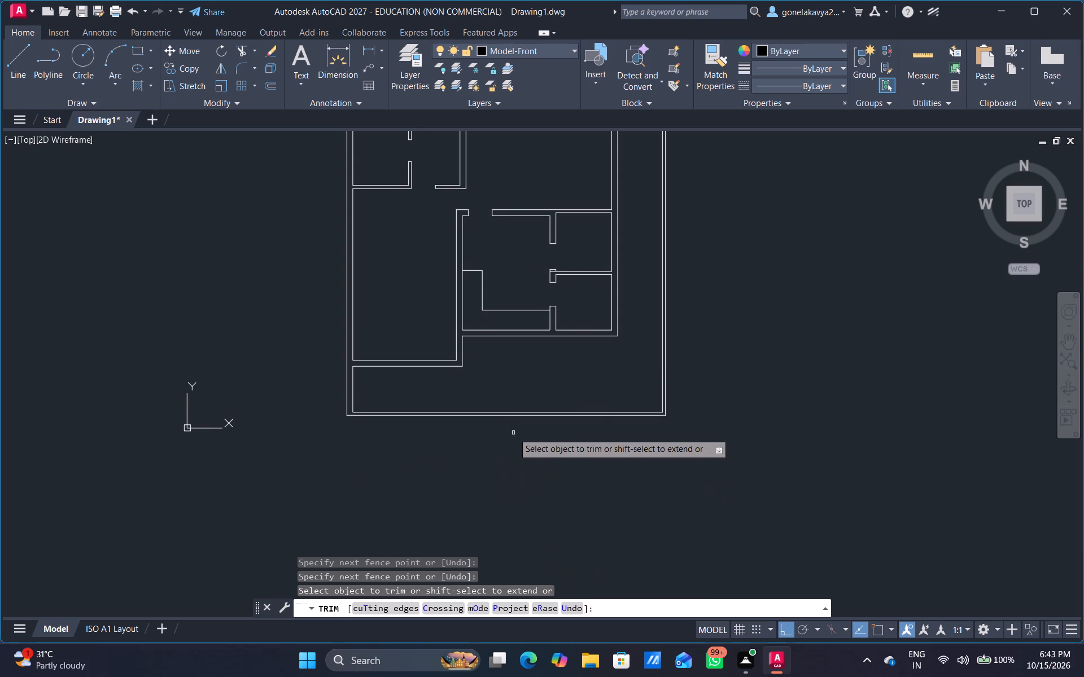
middle_click_drag(506, 462, 484, 562)
scroll(484, 562, "down", 1)
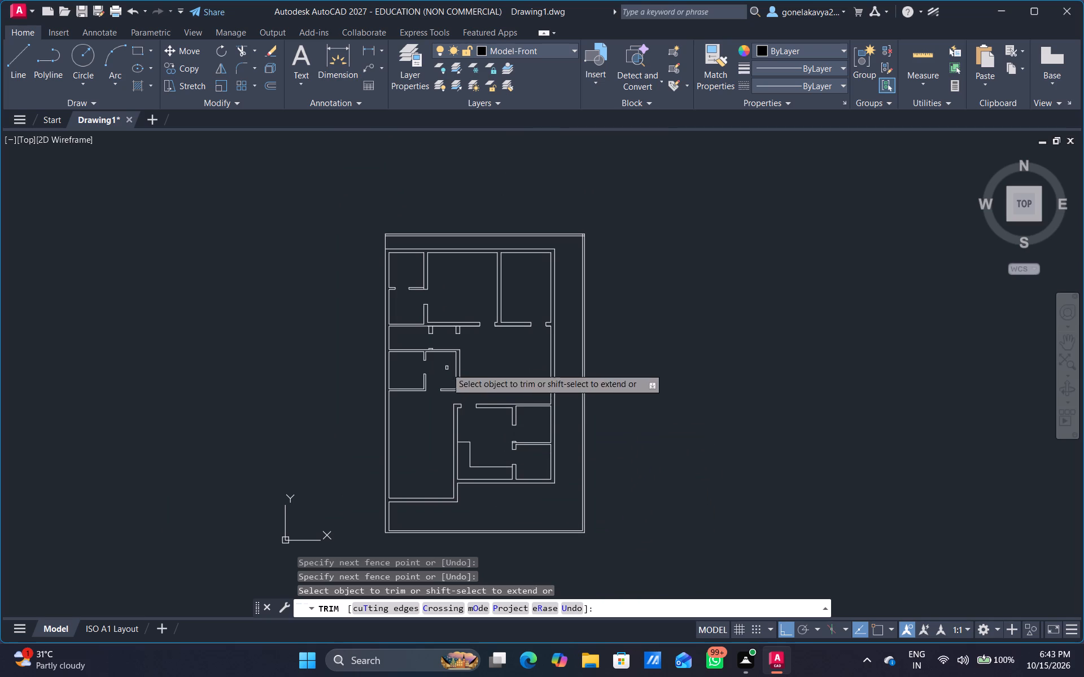
middle_click_drag(509, 371, 495, 327)
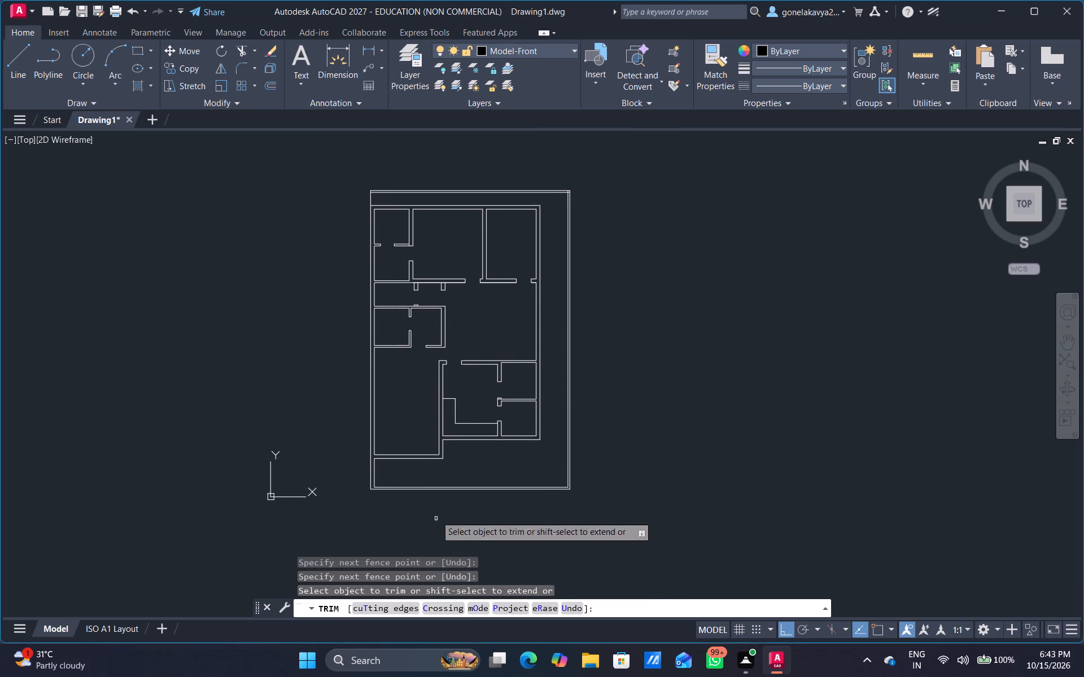
key("Escape")
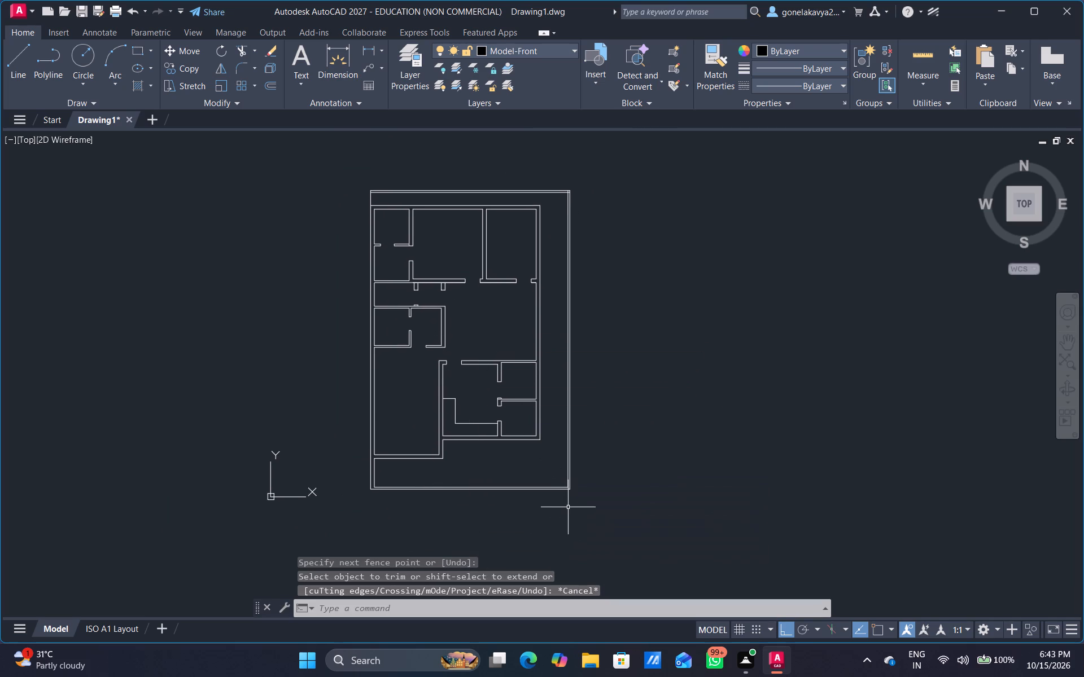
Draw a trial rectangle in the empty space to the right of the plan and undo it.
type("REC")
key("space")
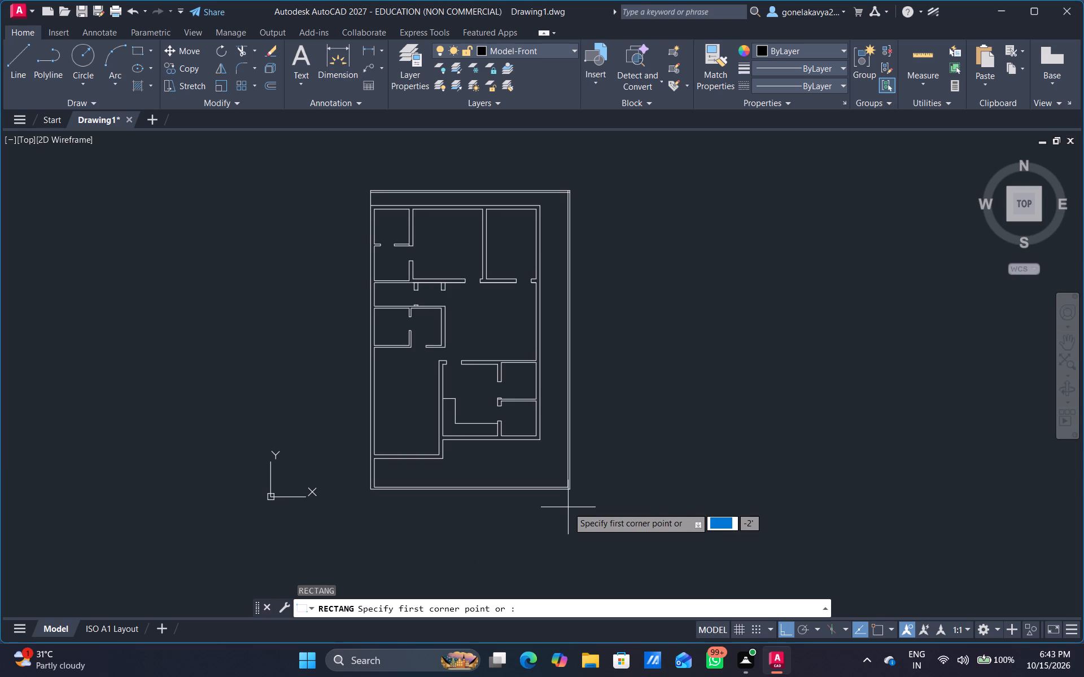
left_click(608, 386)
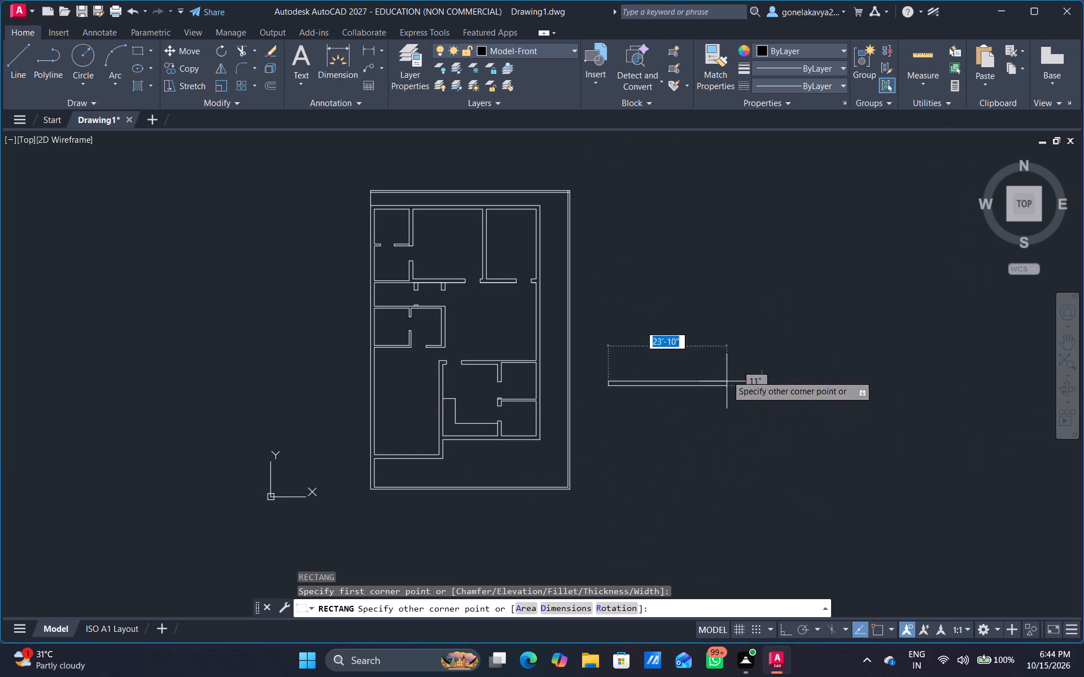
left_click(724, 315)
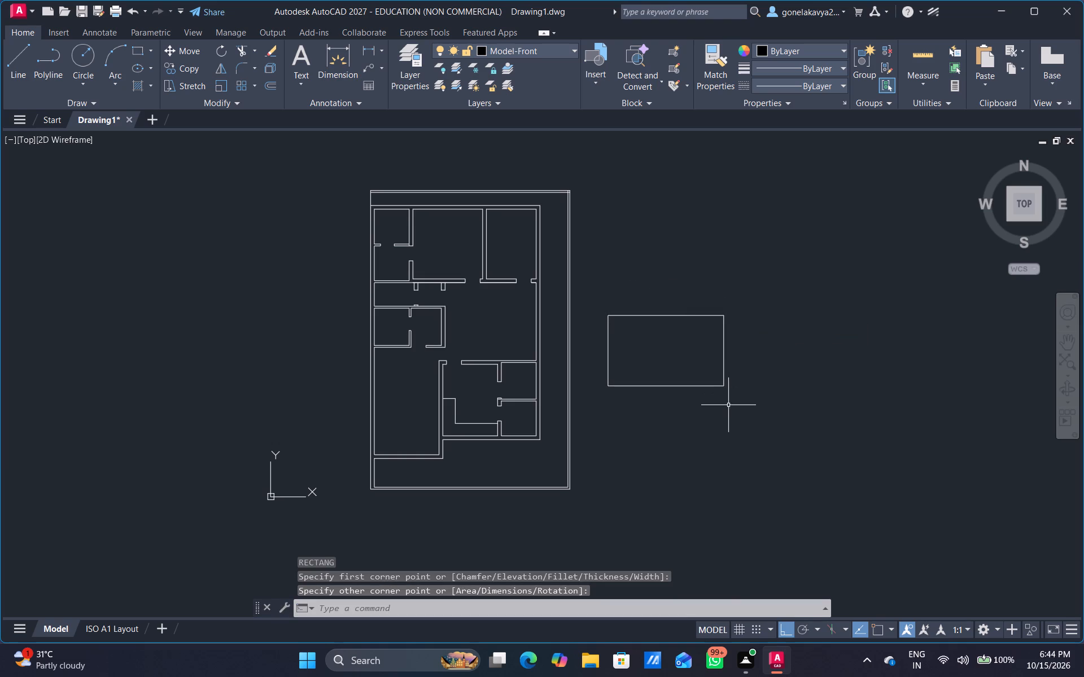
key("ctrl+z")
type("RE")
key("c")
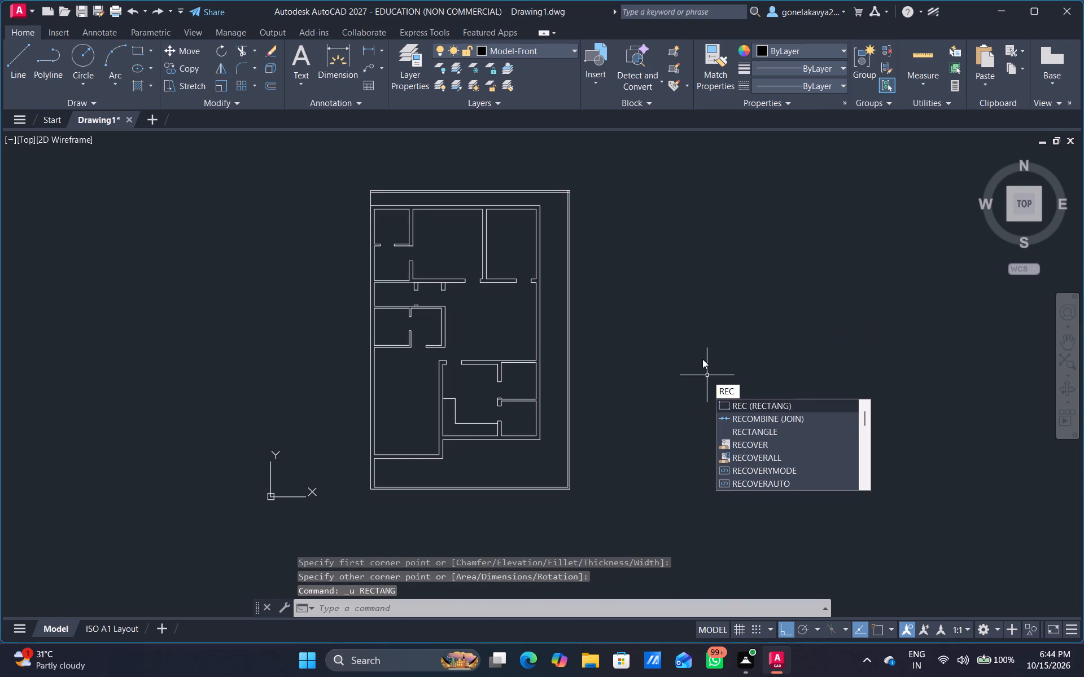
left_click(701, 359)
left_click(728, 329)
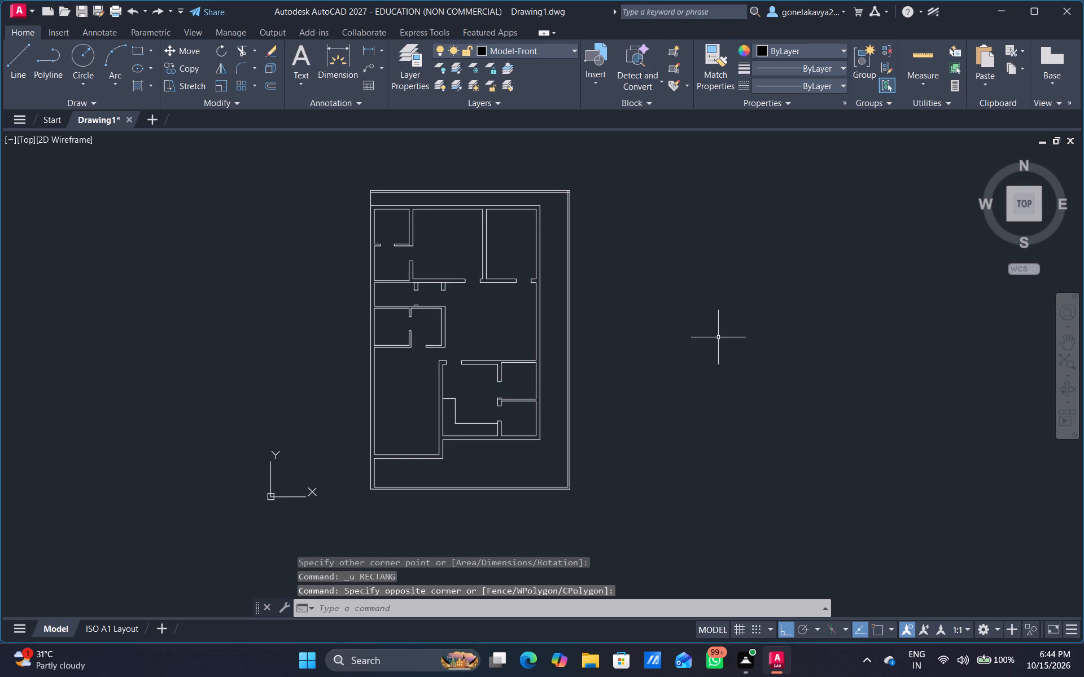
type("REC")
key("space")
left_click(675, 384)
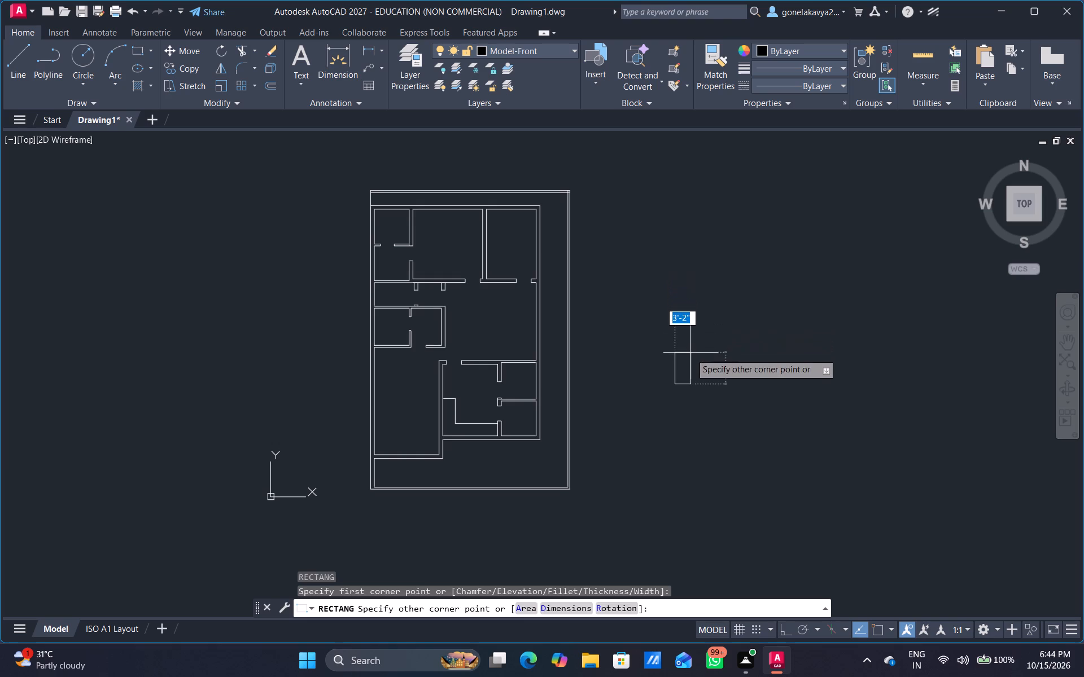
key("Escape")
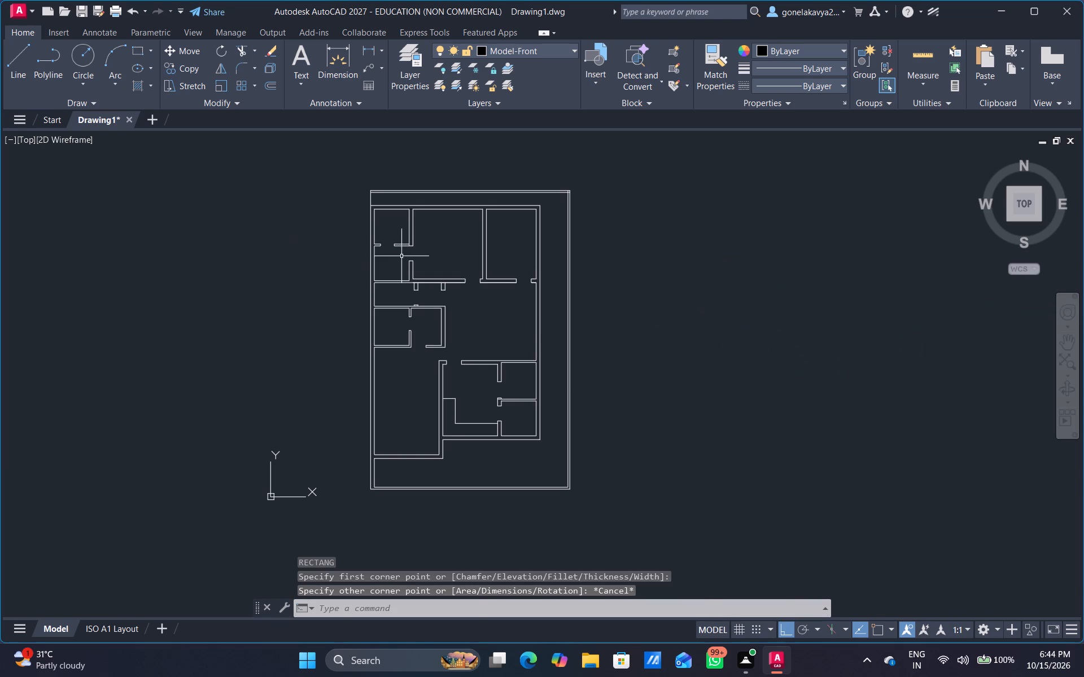
Draw a 3" by 3' door-leaf rectangle upward from the left jamb's midpoint at the upper middle room's bottom doorway.
scroll(427, 252, "up", 3)
middle_click_drag(449, 258, 432, 254)
type("RE")
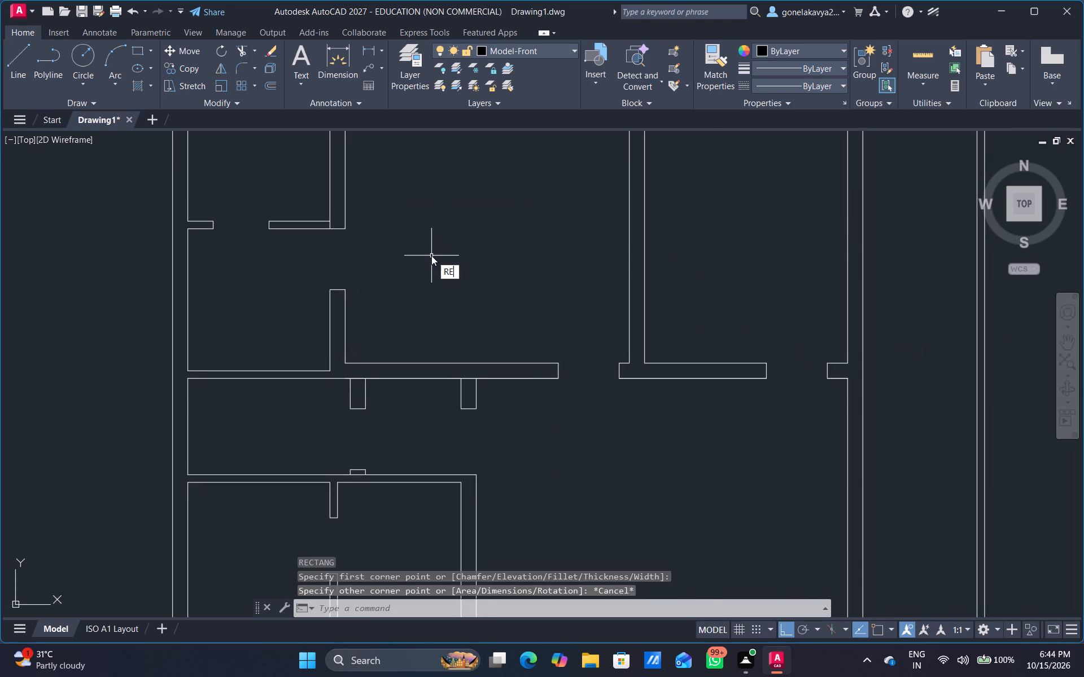
key("c")
key("space")
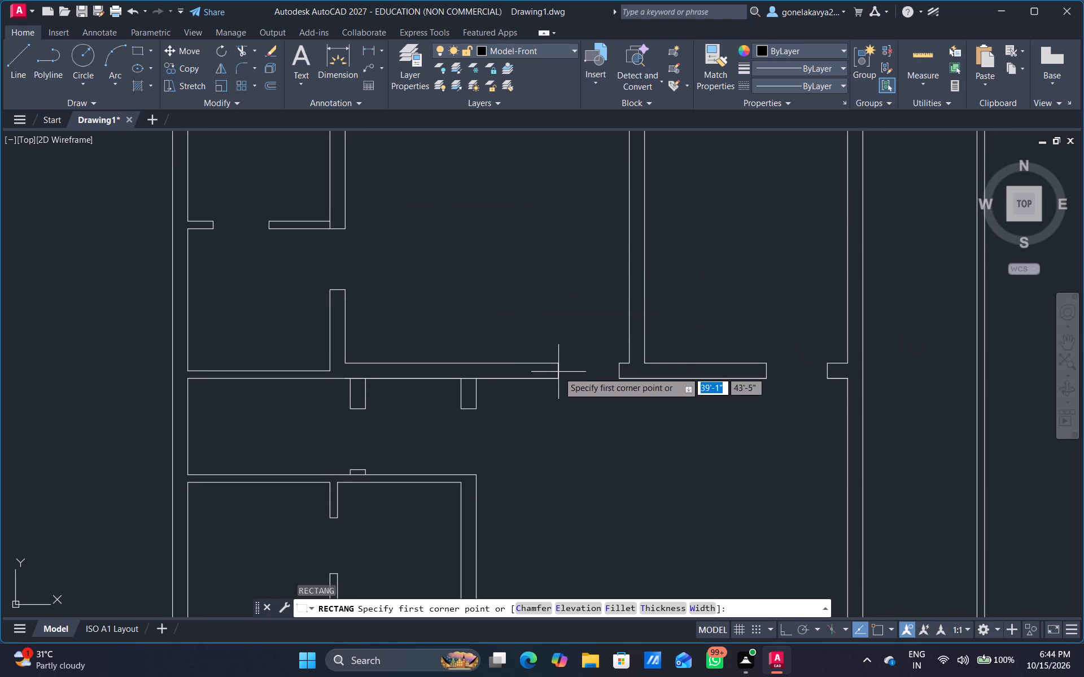
left_click(558, 372)
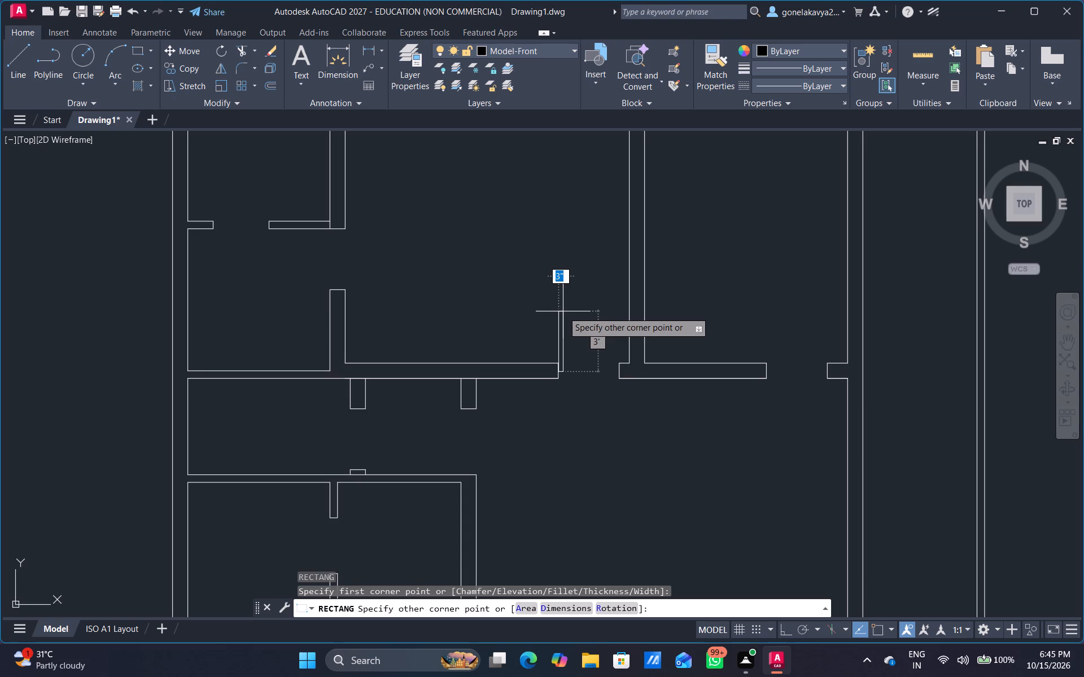
left_click(563, 311)
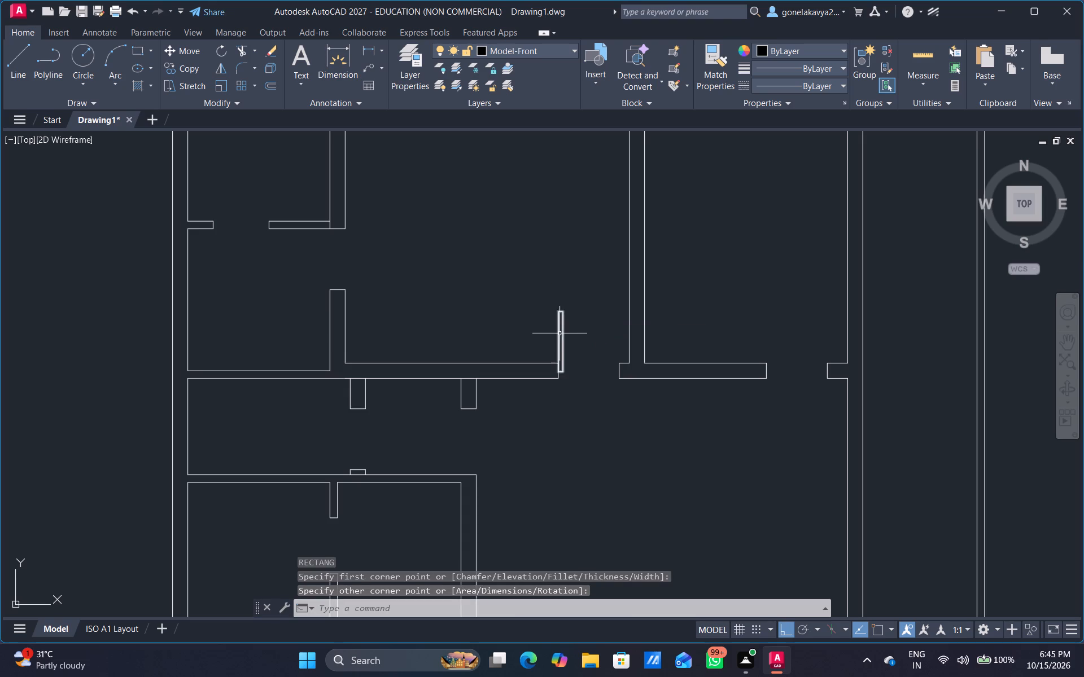
Copy the vertical door leaf at the upper middle room's bottom doorway twice into the empty space left of the plan.
left_click(561, 333)
right_click_drag(565, 331, 560, 338)
left_click(605, 415)
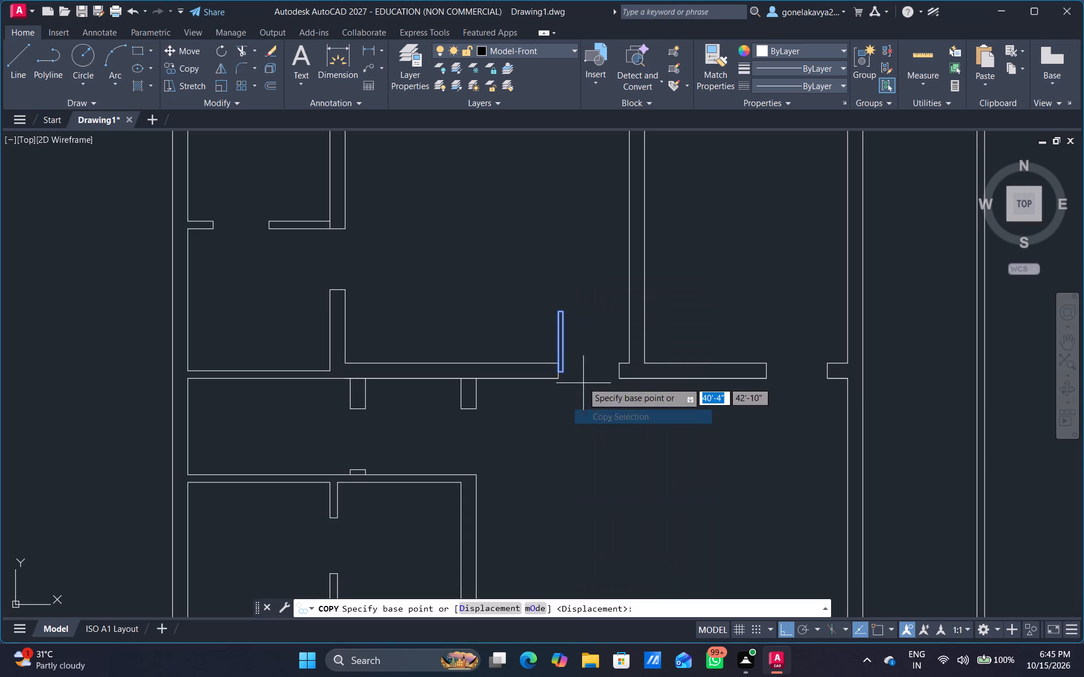
left_click(574, 372)
left_click_drag(77, 401, 75, 407)
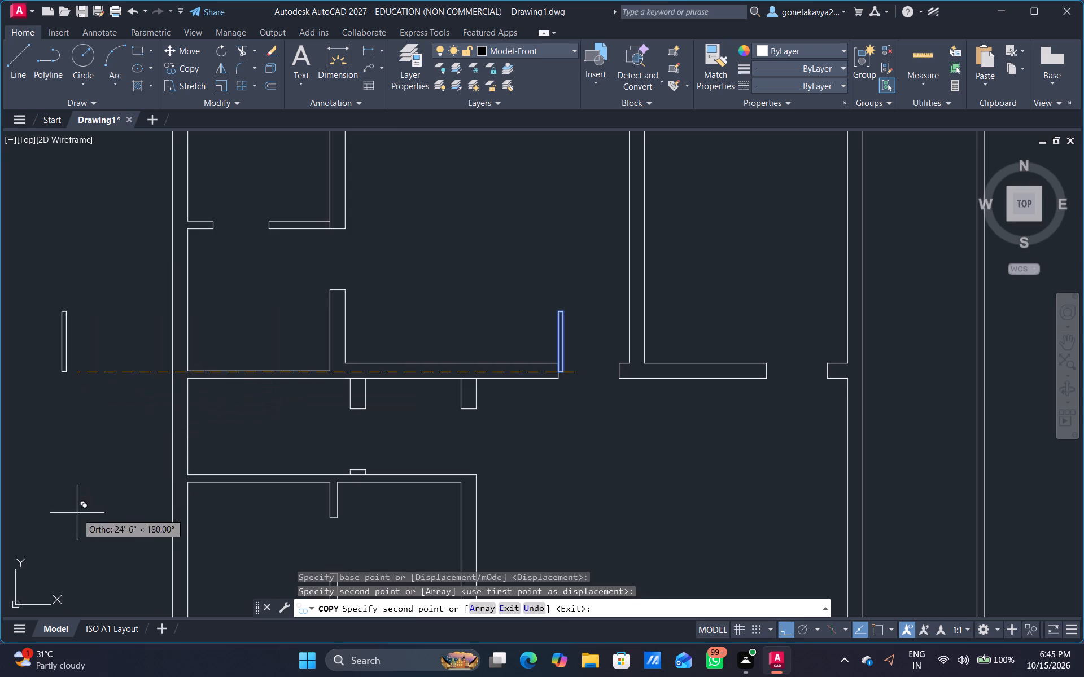
left_click(36, 535)
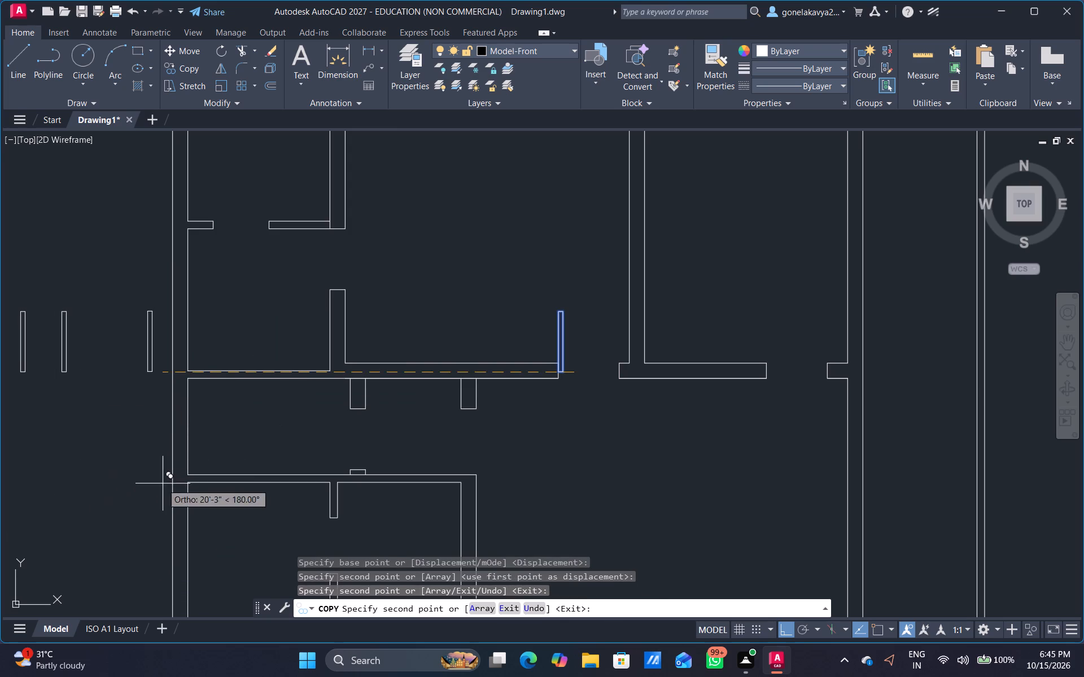
key("Escape")
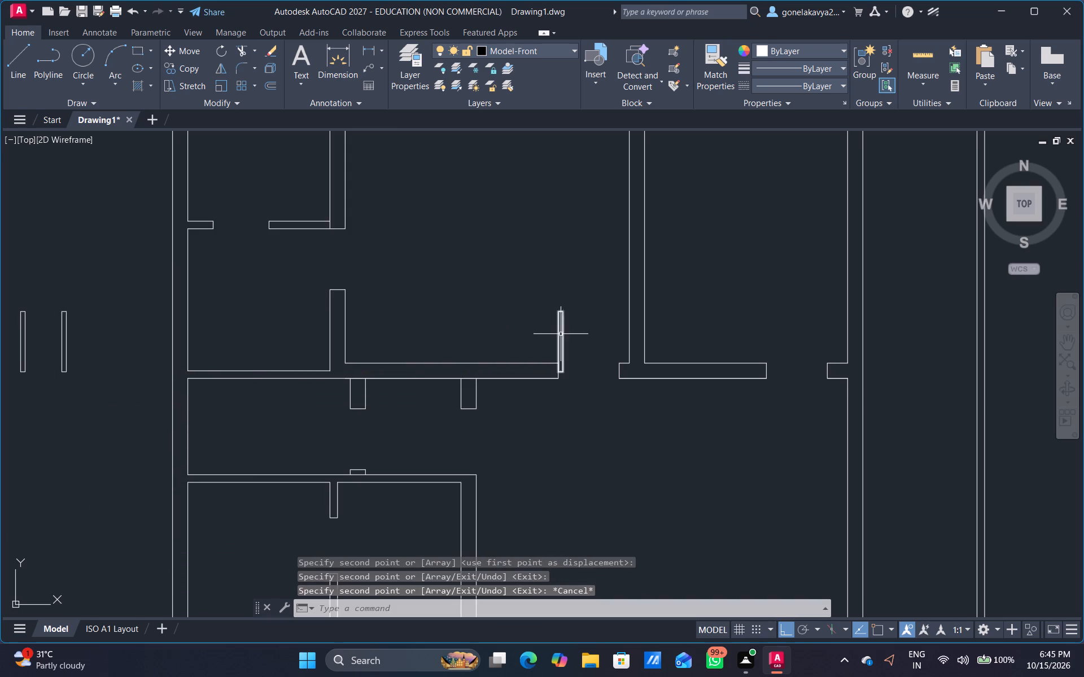
Move the original vertical door leaf across the upper middle room's bottom doorway to its right jamb, with Ortho off for placement.
scroll(535, 408, "down", 1)
middle_click_drag(491, 424, 523, 401)
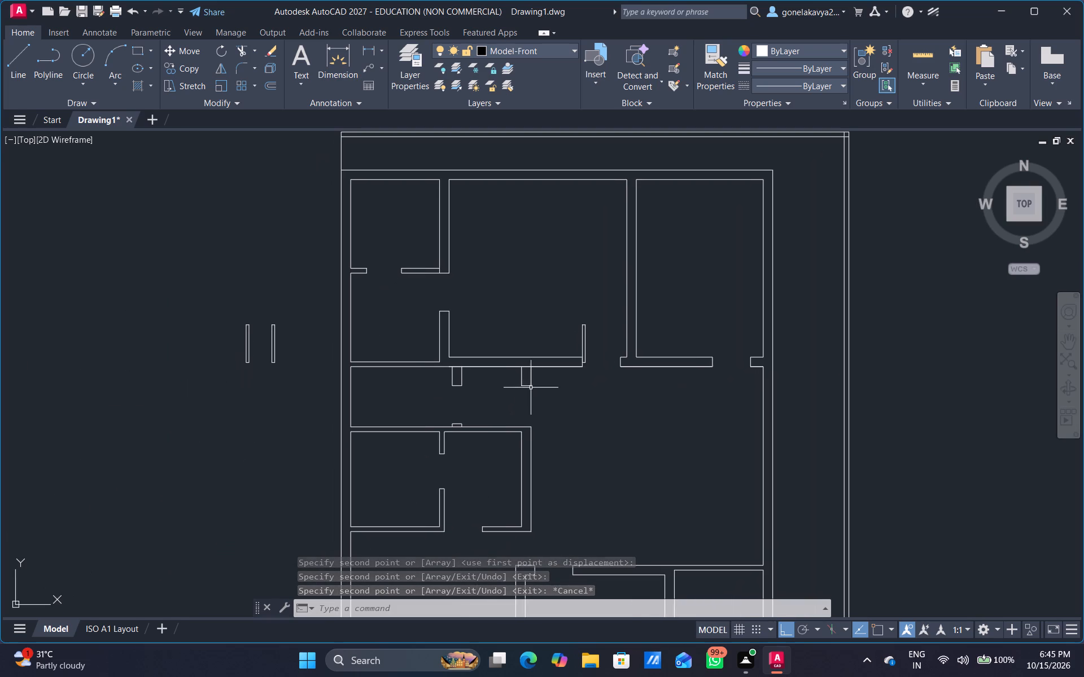
left_click(583, 340)
right_click(583, 340)
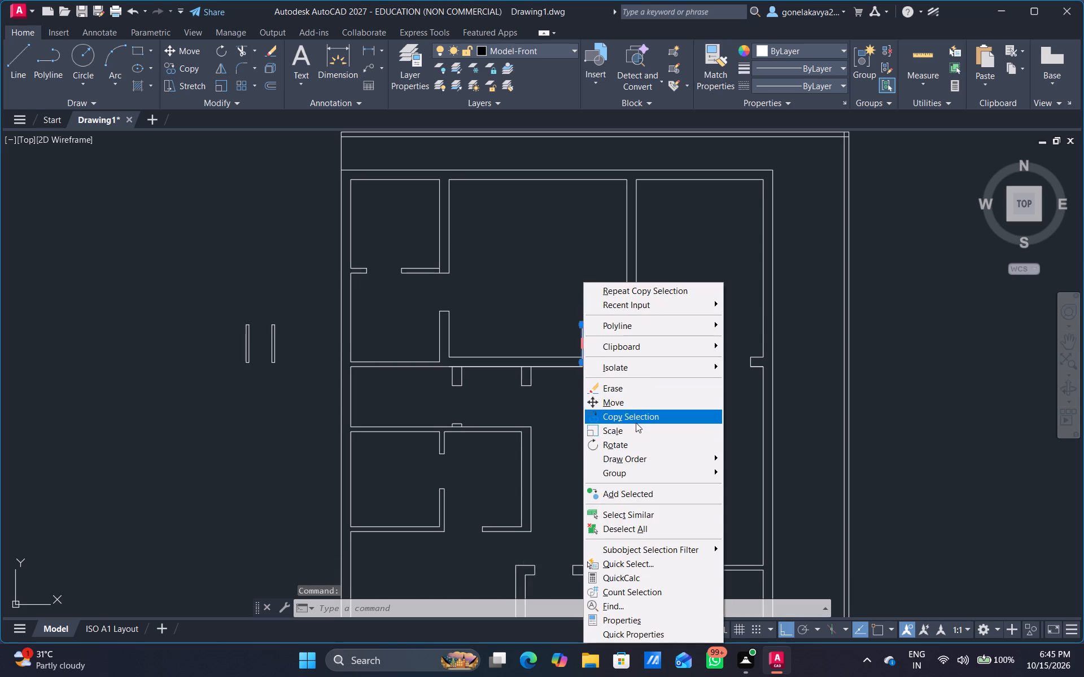
left_click(622, 405)
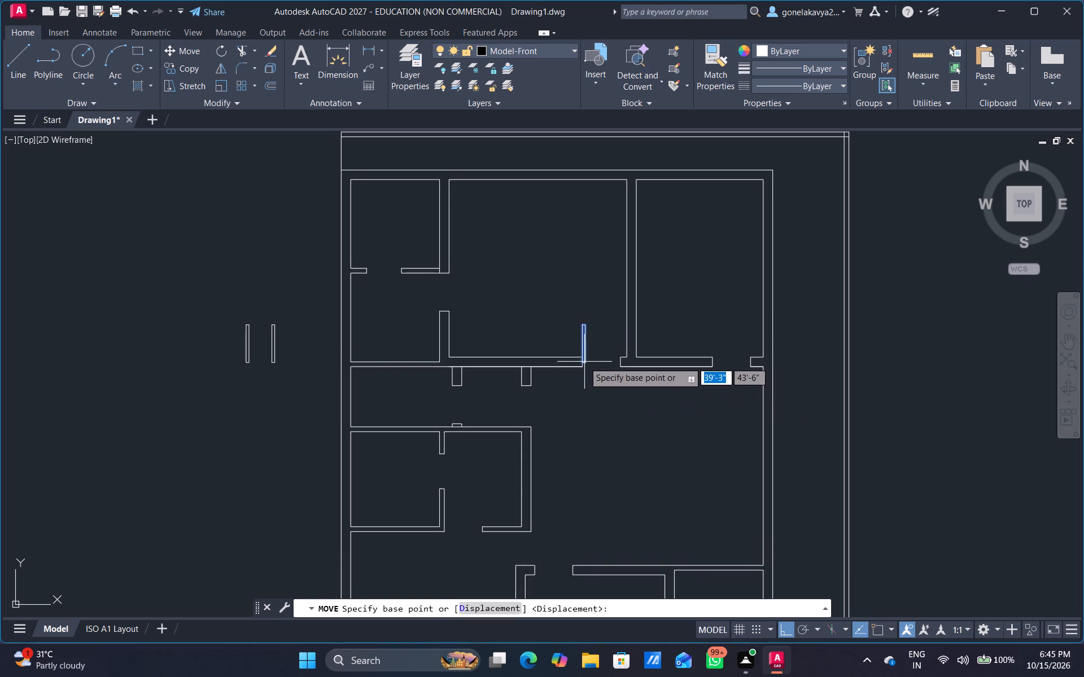
left_click(584, 362)
scroll(623, 371, "up", 4)
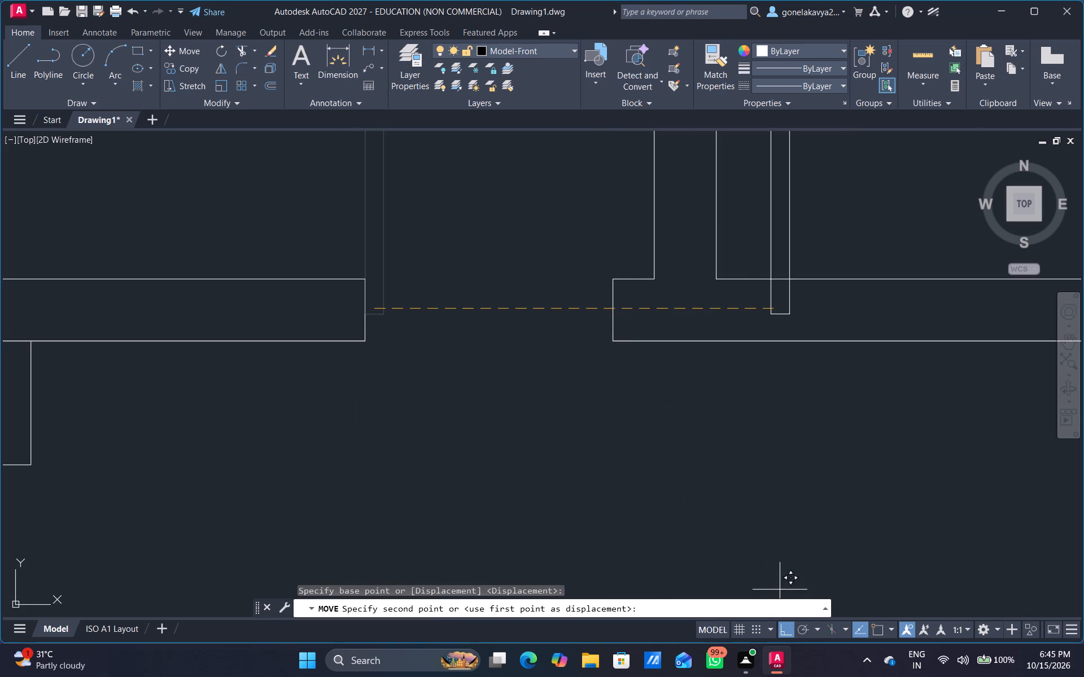
left_click(790, 631)
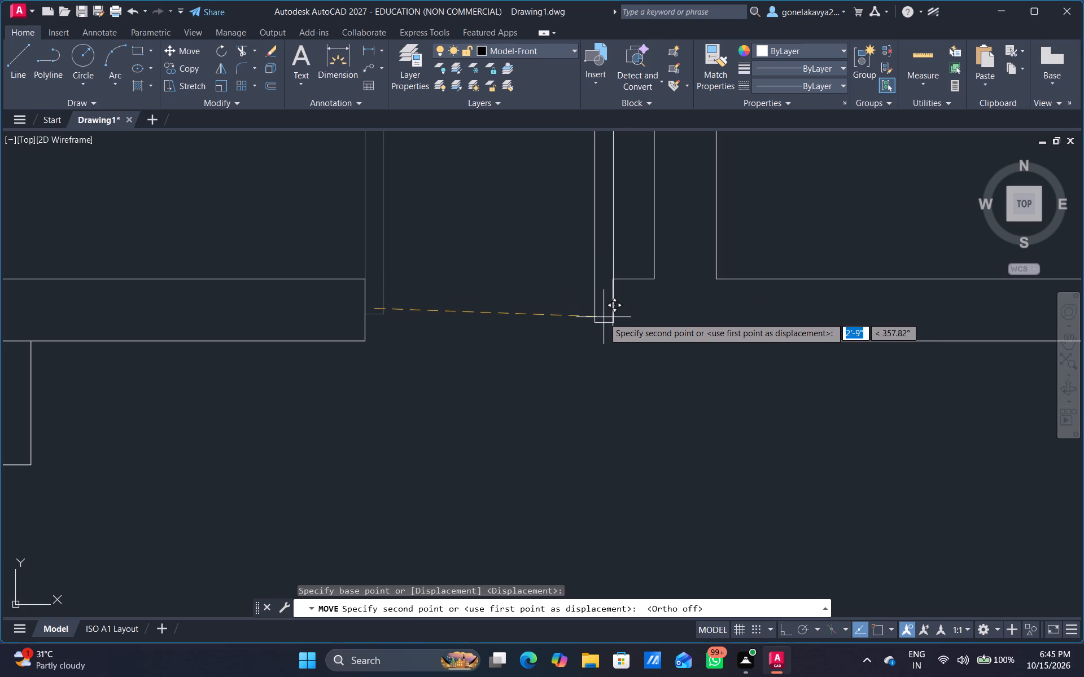
scroll(604, 317, "up", 3)
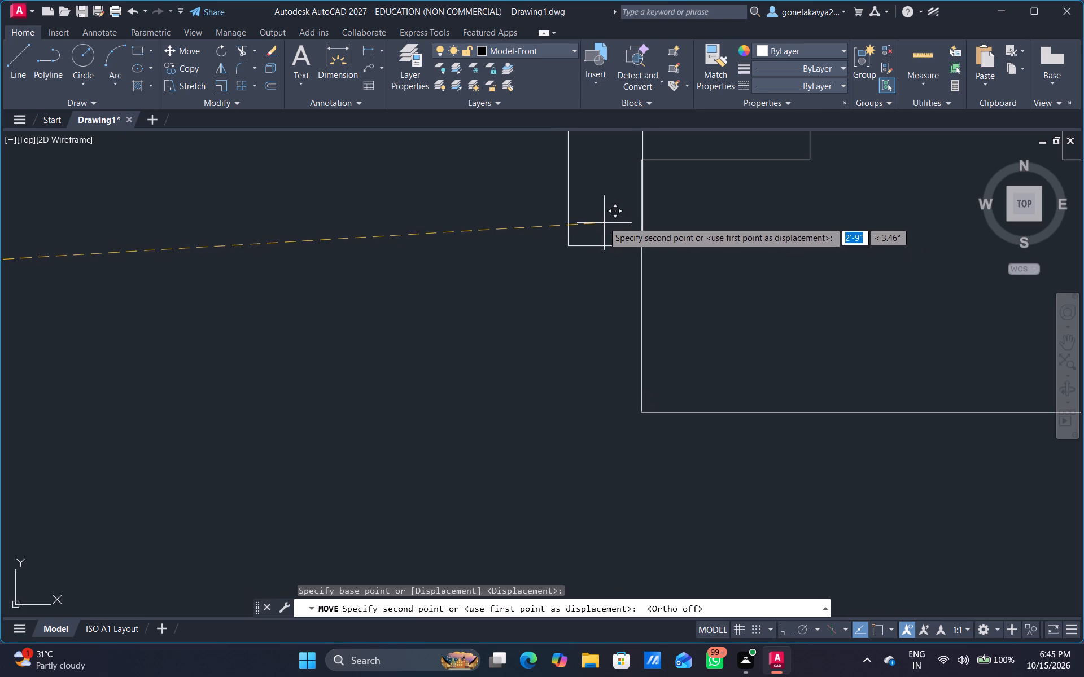
left_click(603, 222)
Rotate the spare door leaf nearer the plan's left wall by 90° with Ortho on, making it horizontal.
scroll(572, 291, "down", 4)
scroll(526, 316, "down", 2)
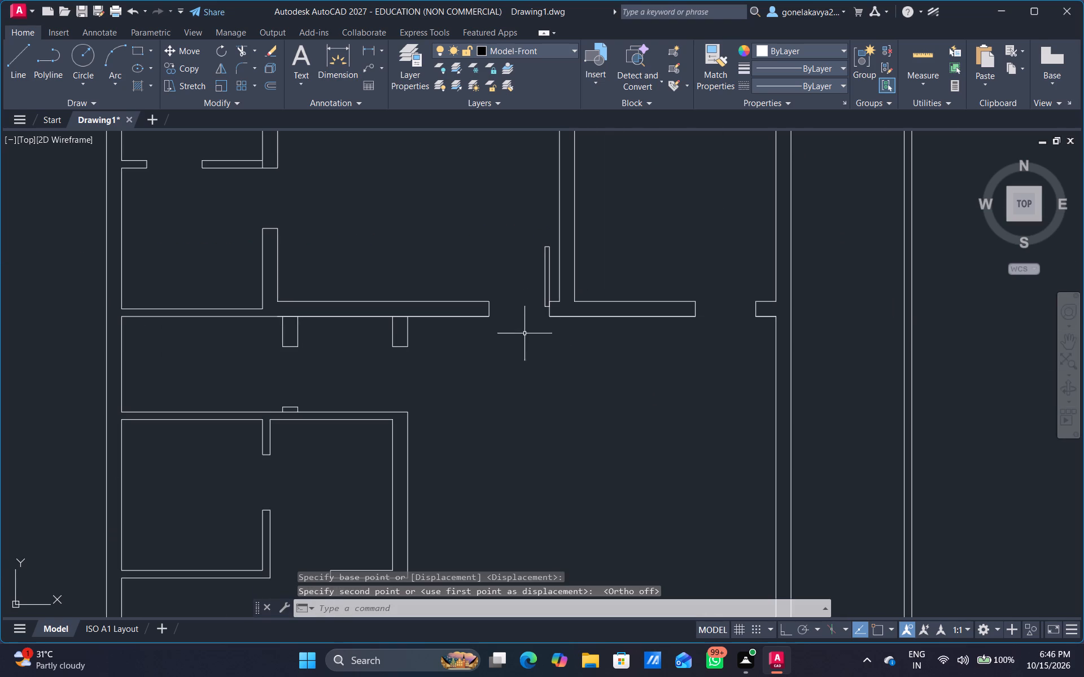
middle_click_drag(526, 363, 578, 358)
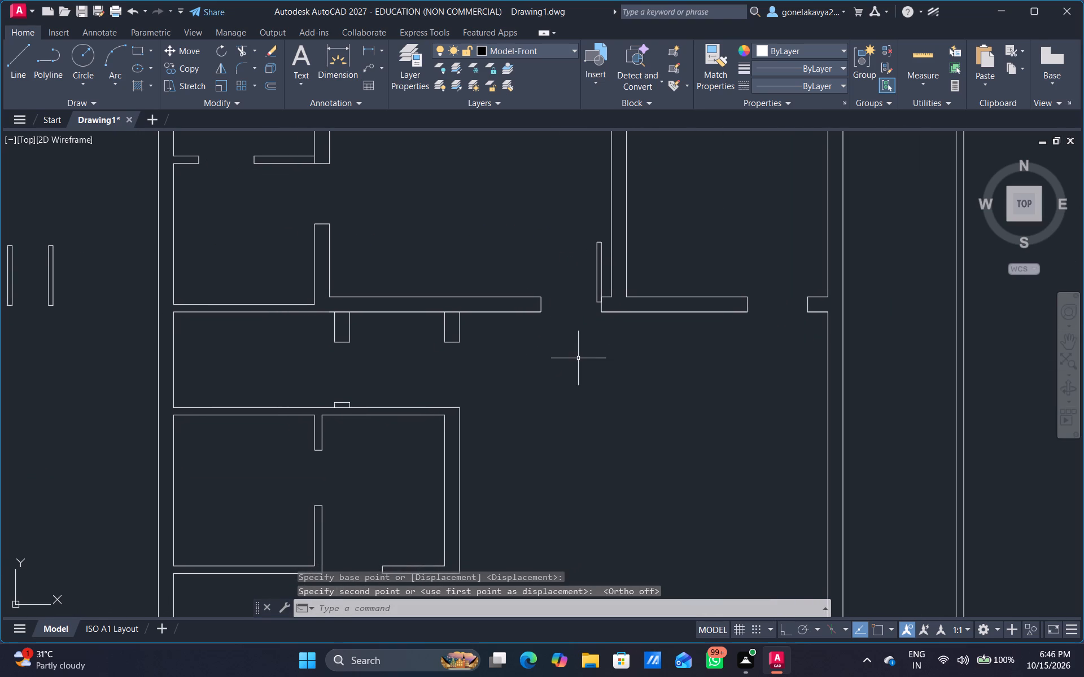
middle_click_drag(305, 327, 535, 349)
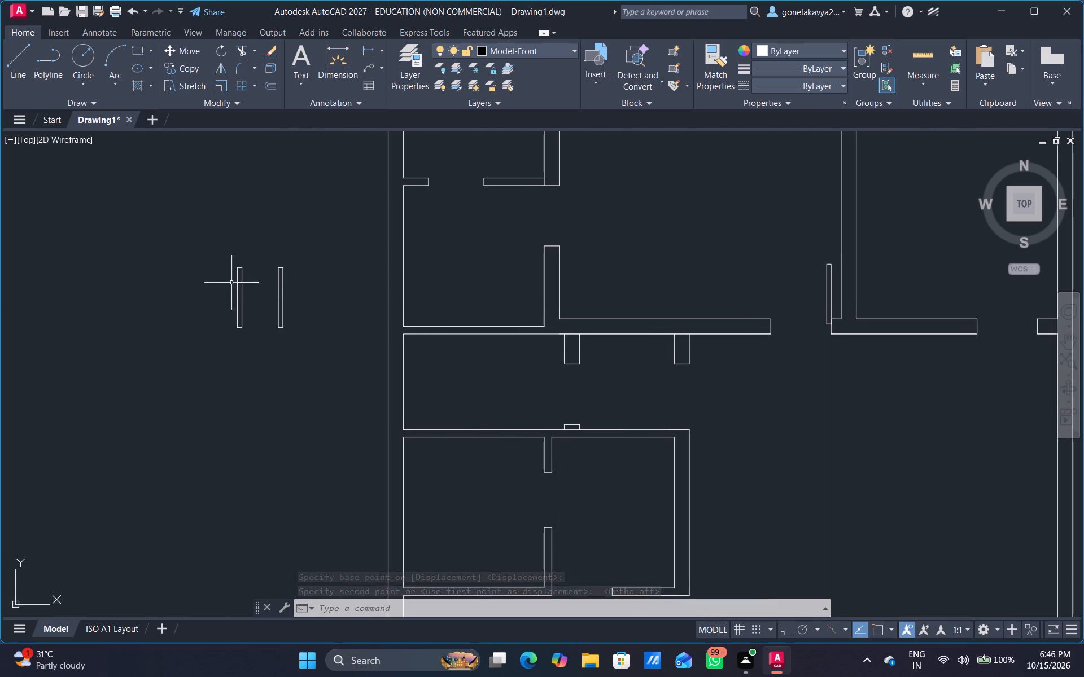
left_click(278, 298)
right_click(280, 298)
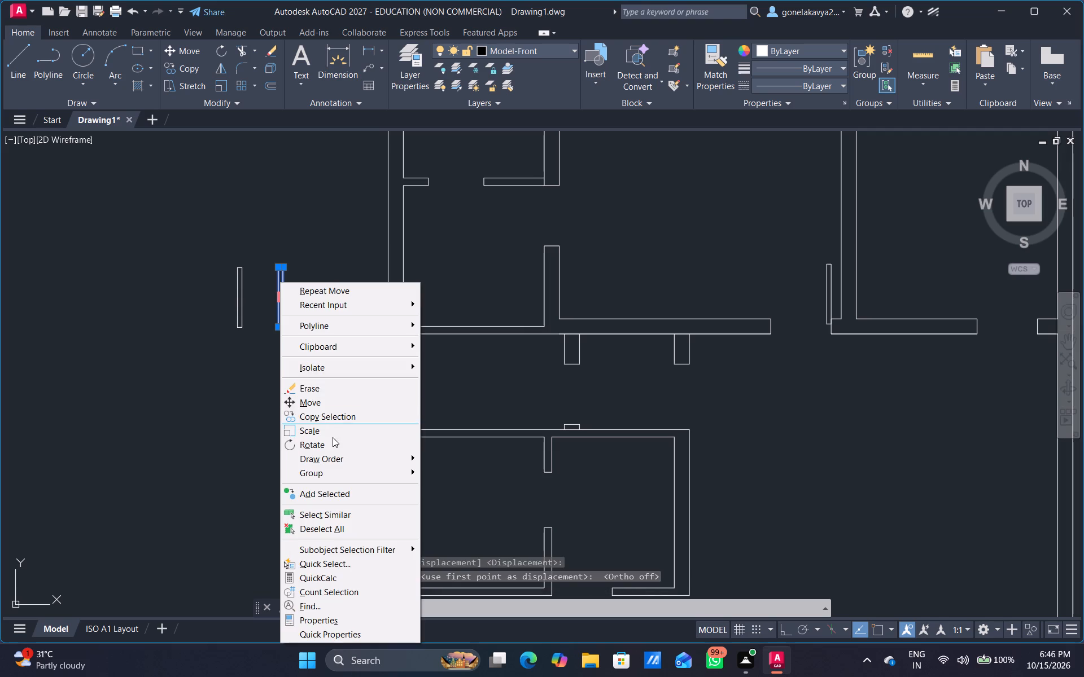
left_click(330, 449)
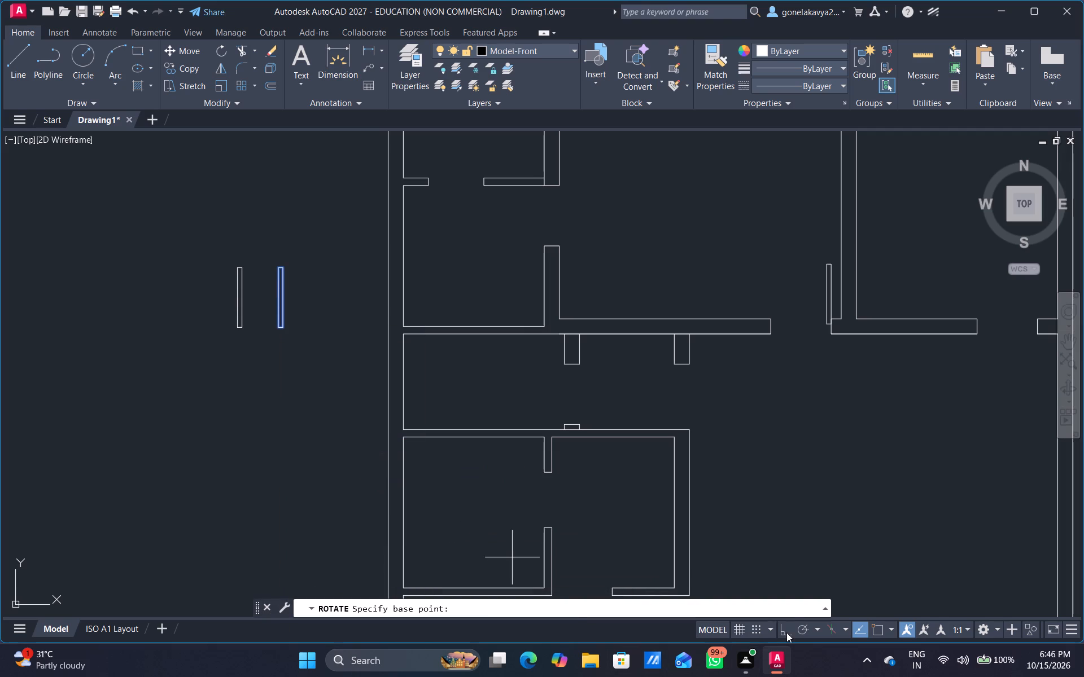
left_click(786, 632)
left_click_drag(277, 432, 264, 441)
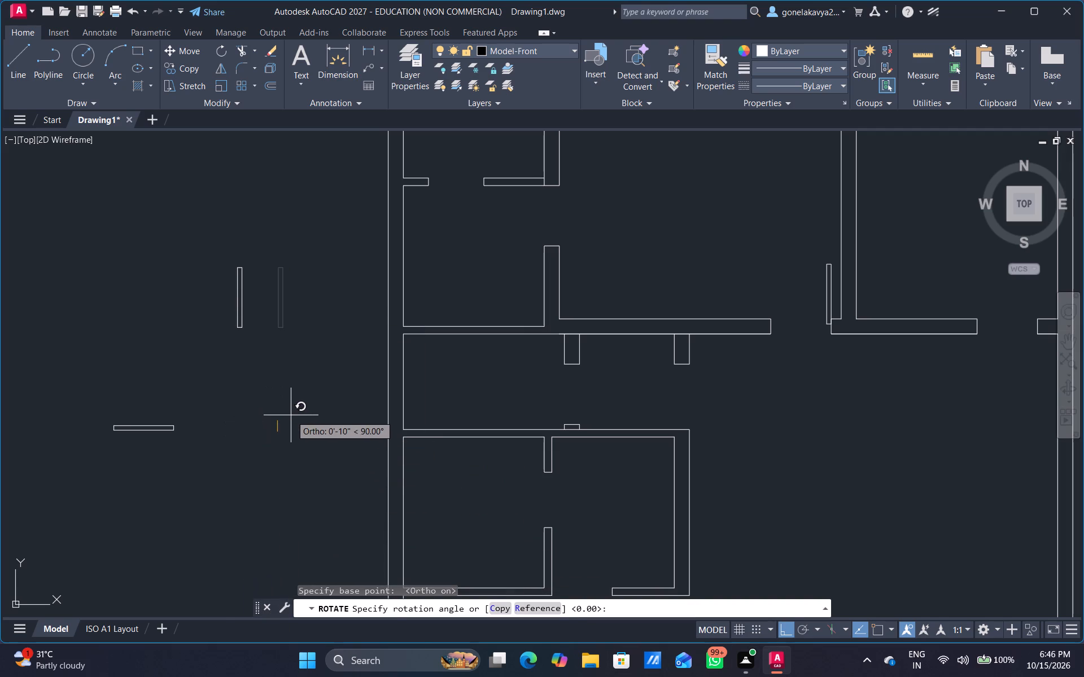
left_click(291, 415)
Copy the horizontal door leaf by its lower-right corner onto the small bottom jamb of the narrow left middle room's doorway, Ortho off.
middle_click_drag(159, 446, 243, 402)
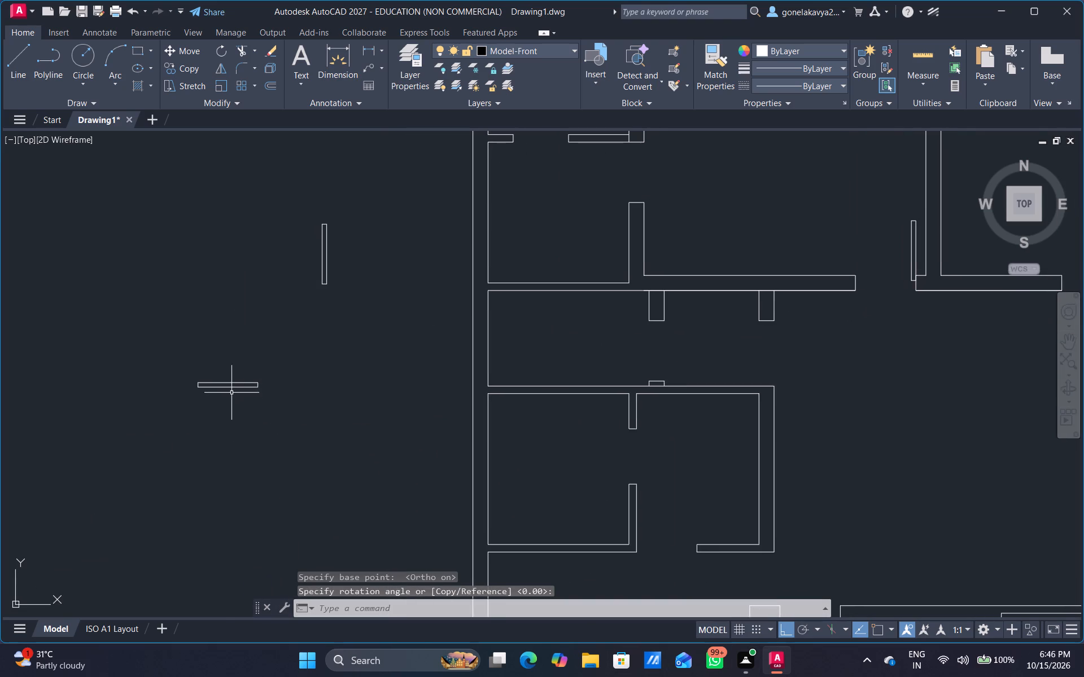
scroll(230, 390, "up", 1)
left_click(233, 384)
right_click(233, 384)
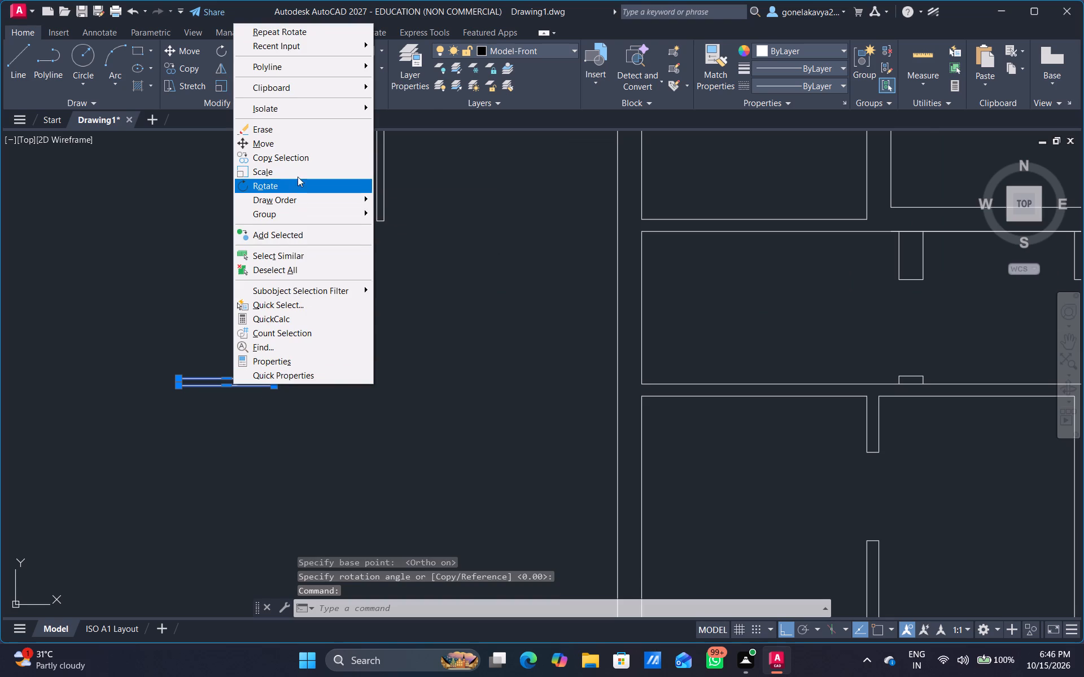
left_click(299, 157)
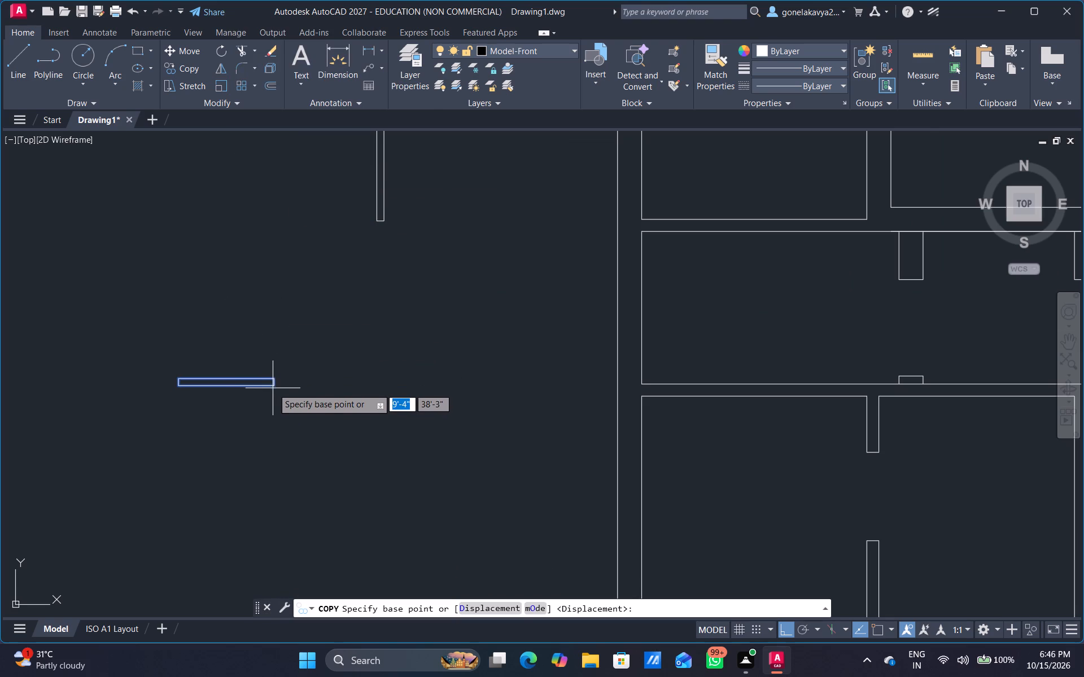
left_click(274, 386)
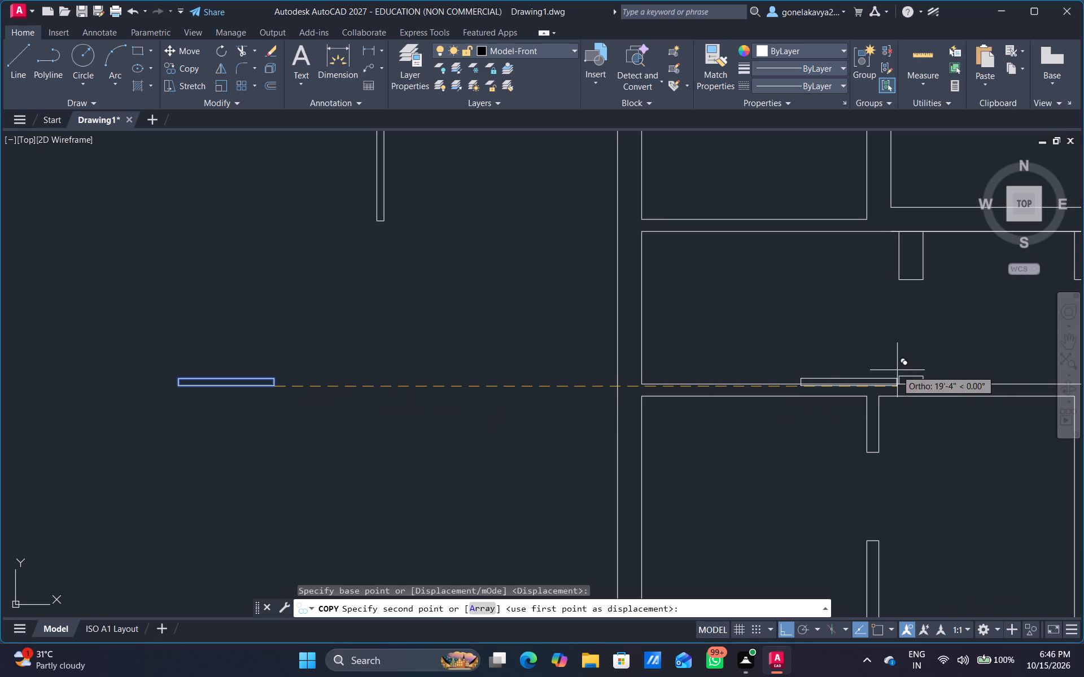
left_click(780, 629)
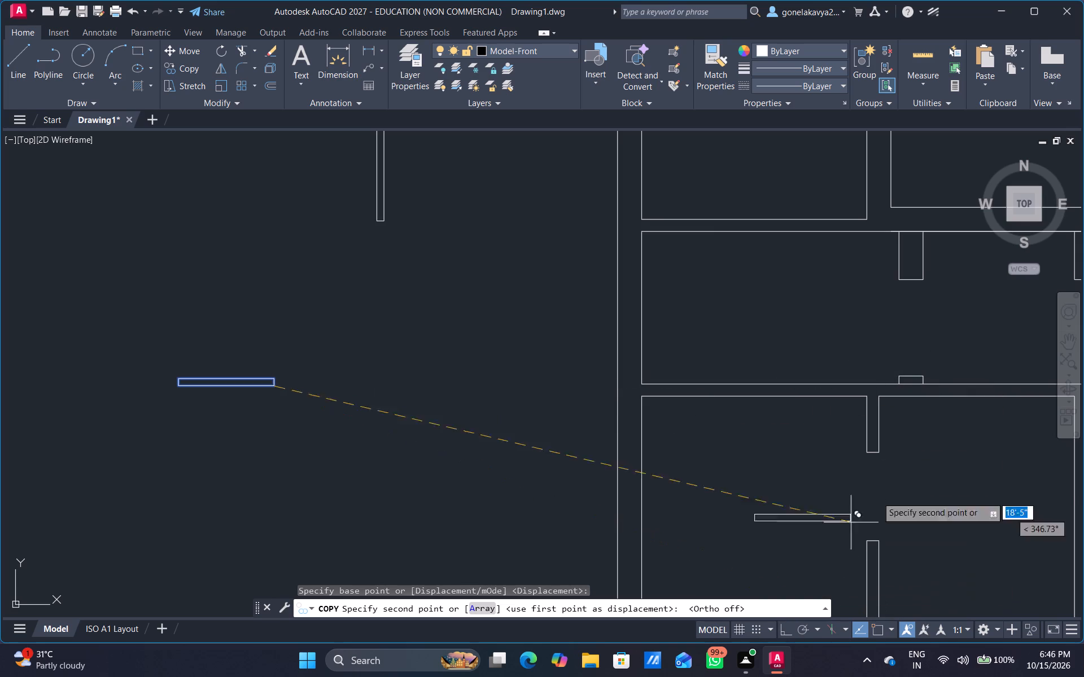
scroll(928, 369, "up", 3)
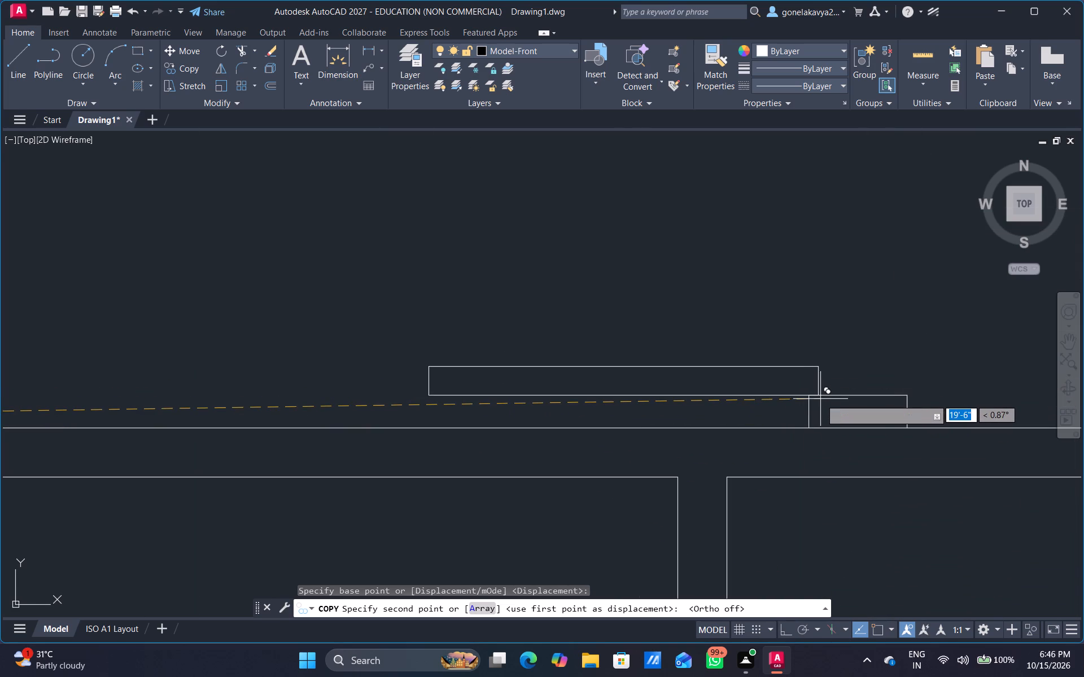
scroll(822, 398, "up", 3)
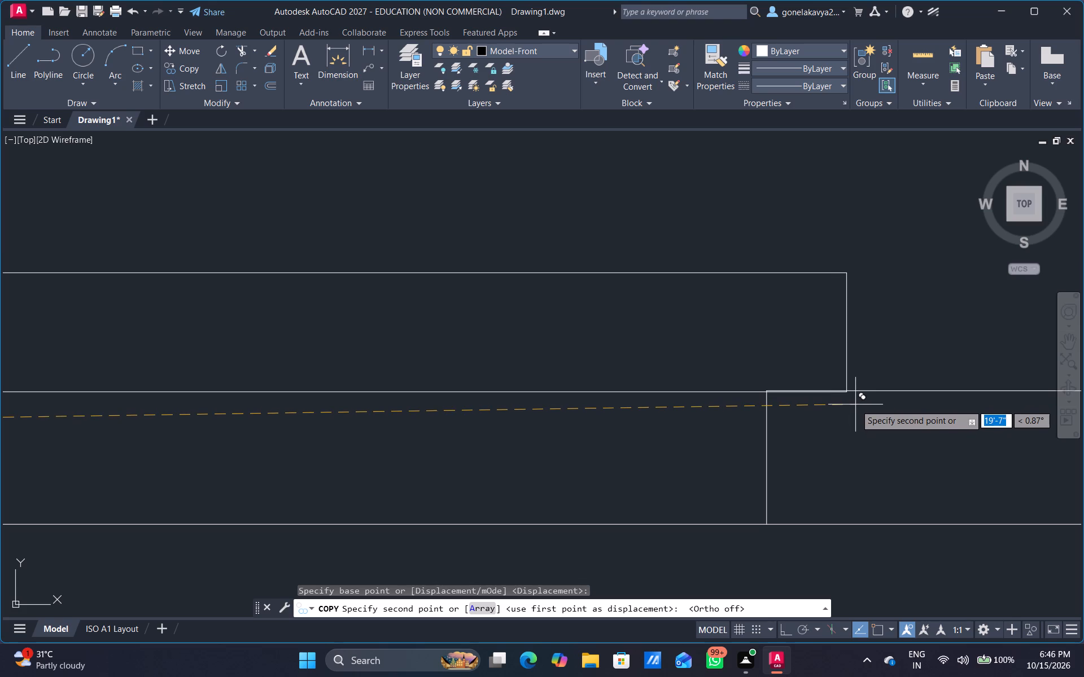
left_click(857, 404)
Place another copy of the horizontal leaf just below the bottom wall stub of the small left-hand room beside its doorway.
scroll(871, 388, "down", 4)
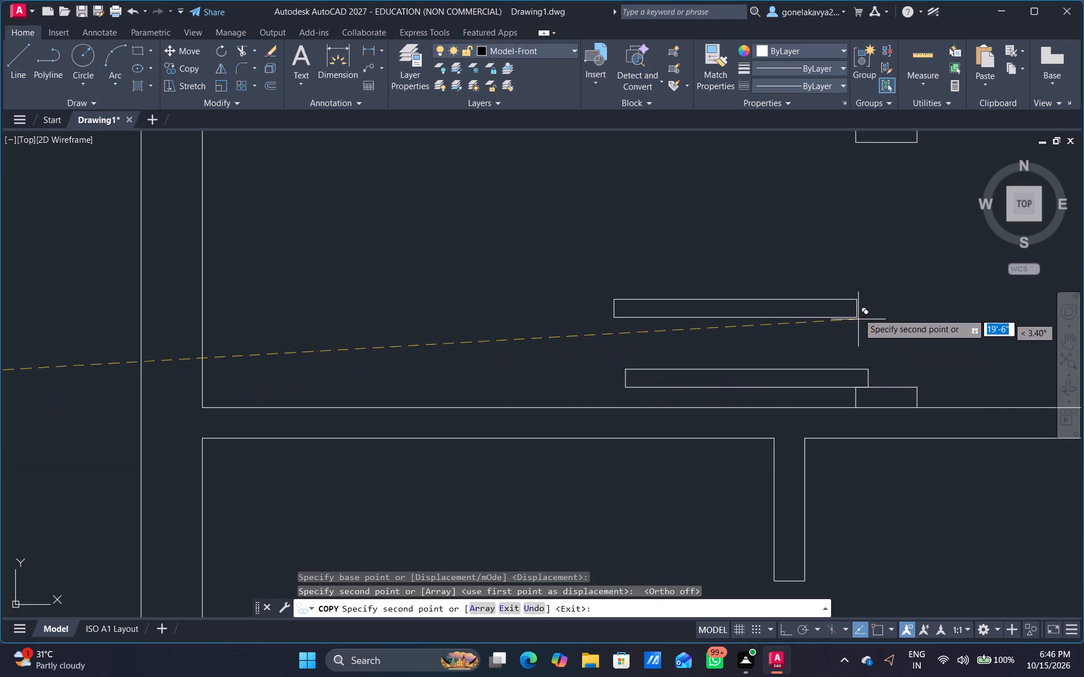
middle_click_drag(863, 301, 646, 198)
scroll(695, 310, "down", 4)
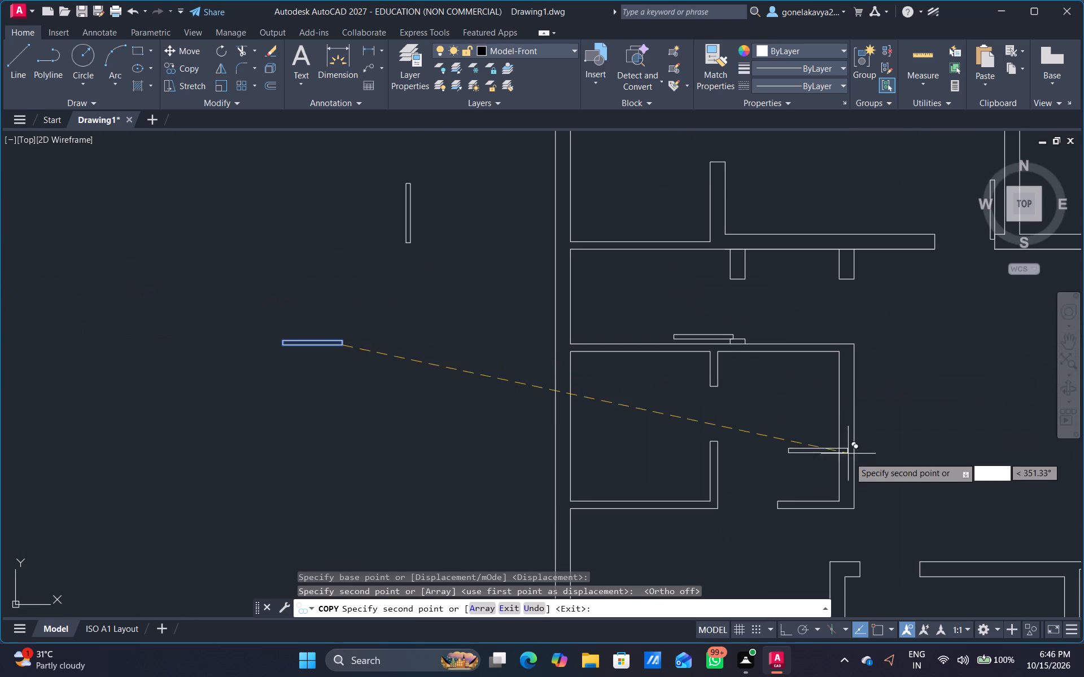
middle_click_drag(766, 507, 527, 231)
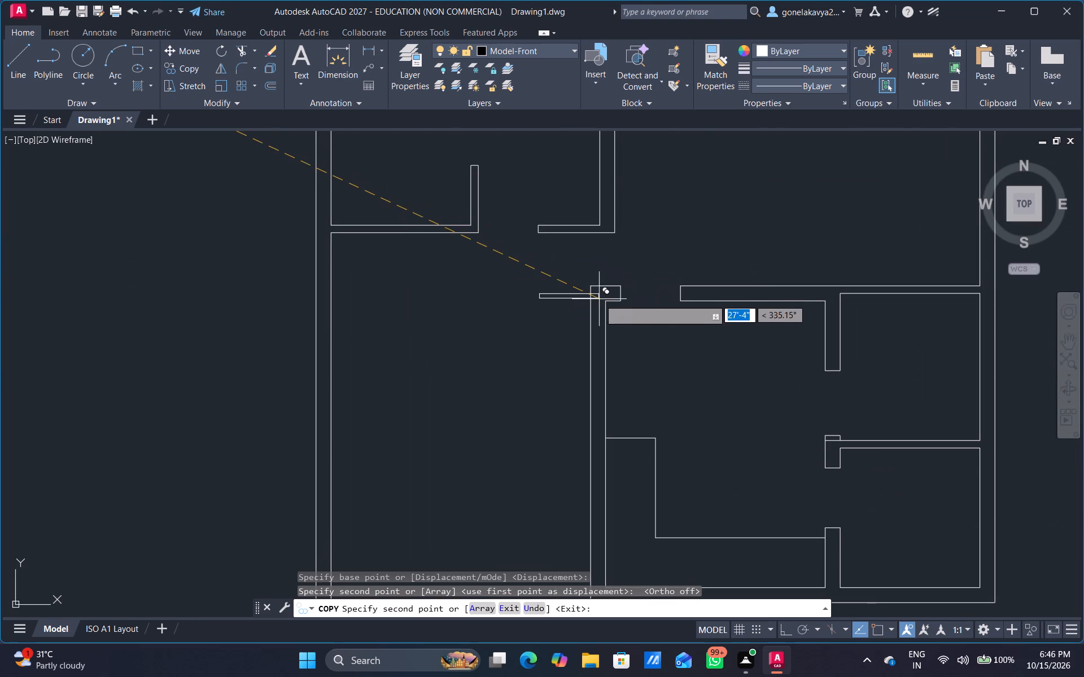
scroll(629, 236, "up", 2)
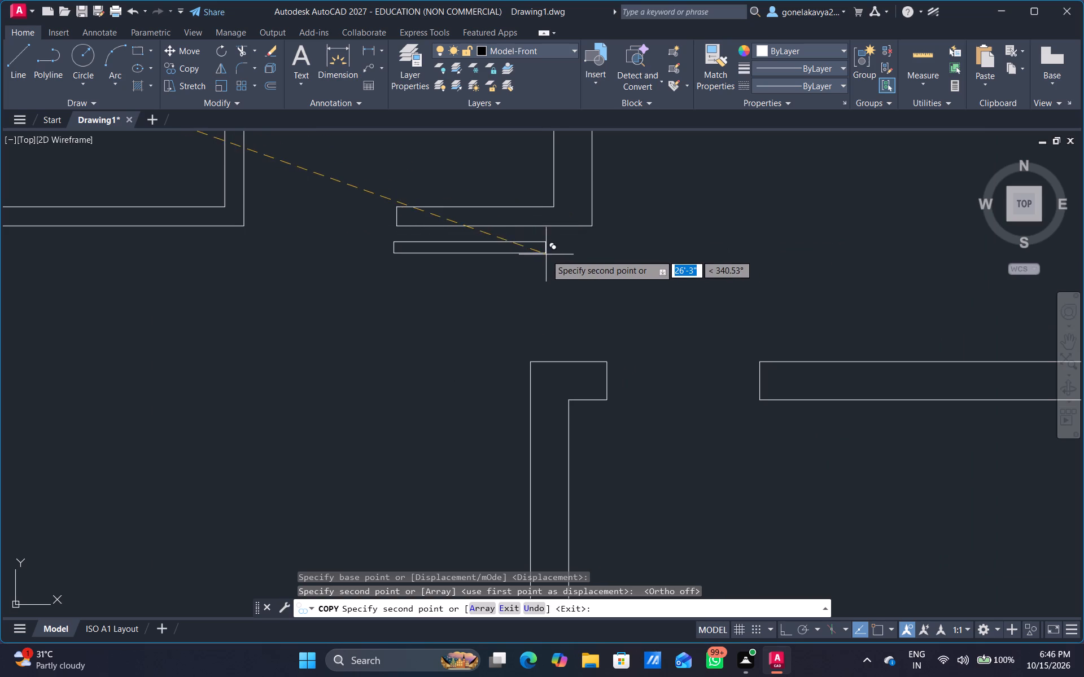
scroll(546, 254, "up", 1)
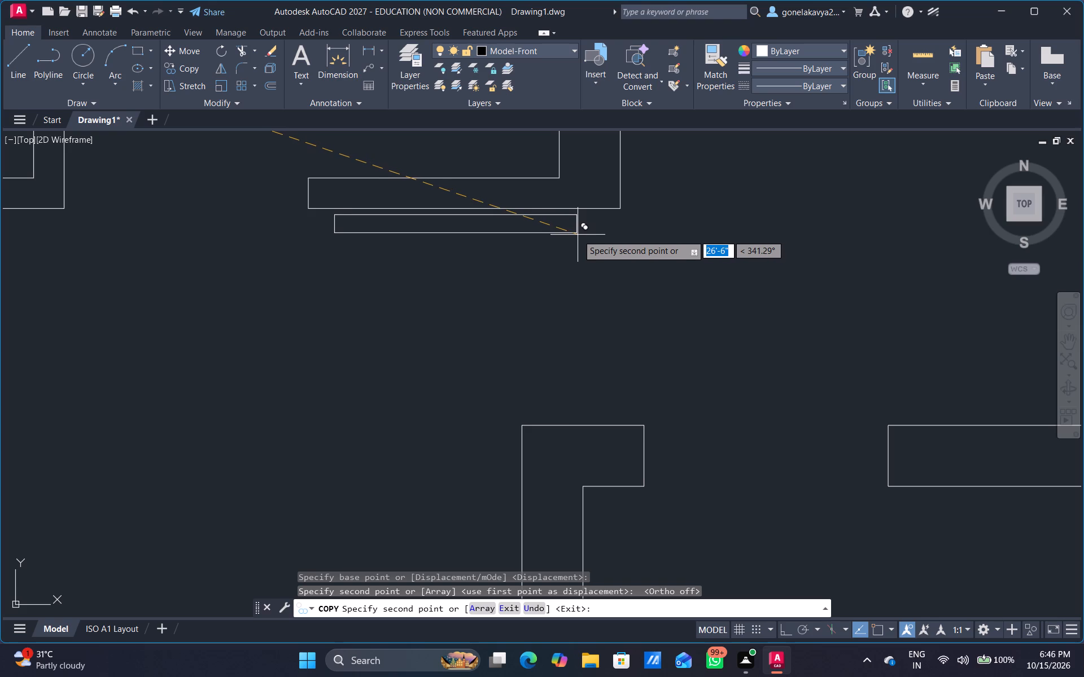
left_click(575, 232)
Place another leaf copy on top of the jamb stub between the two lower right rooms, extending into the upper one.
scroll(543, 342, "down", 4)
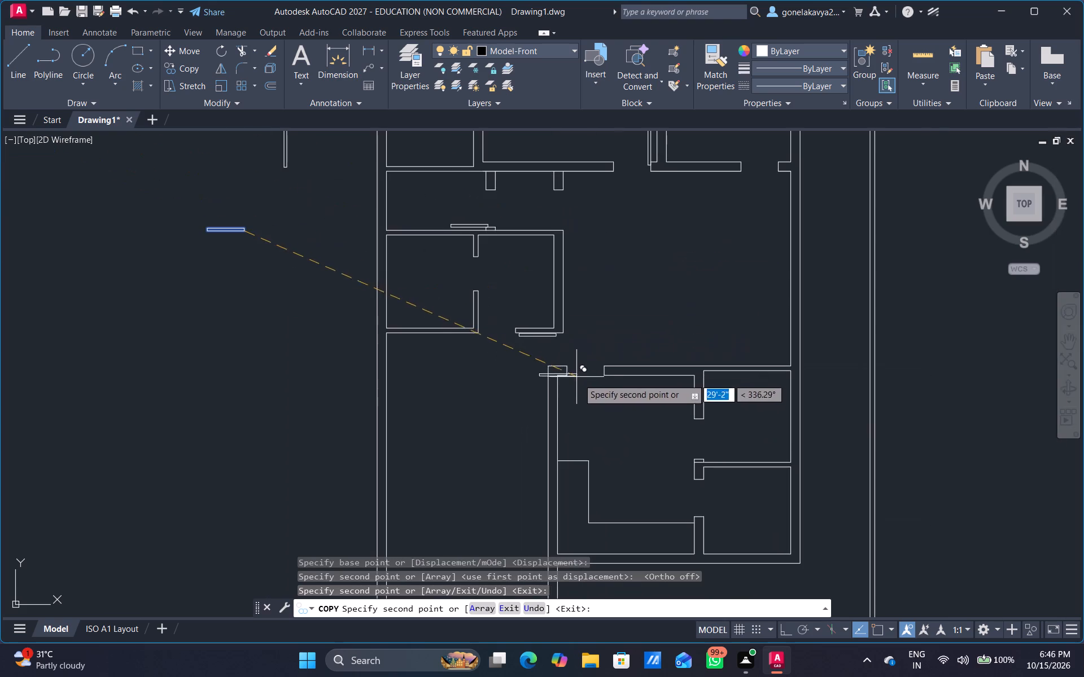
middle_click_drag(623, 419, 589, 344)
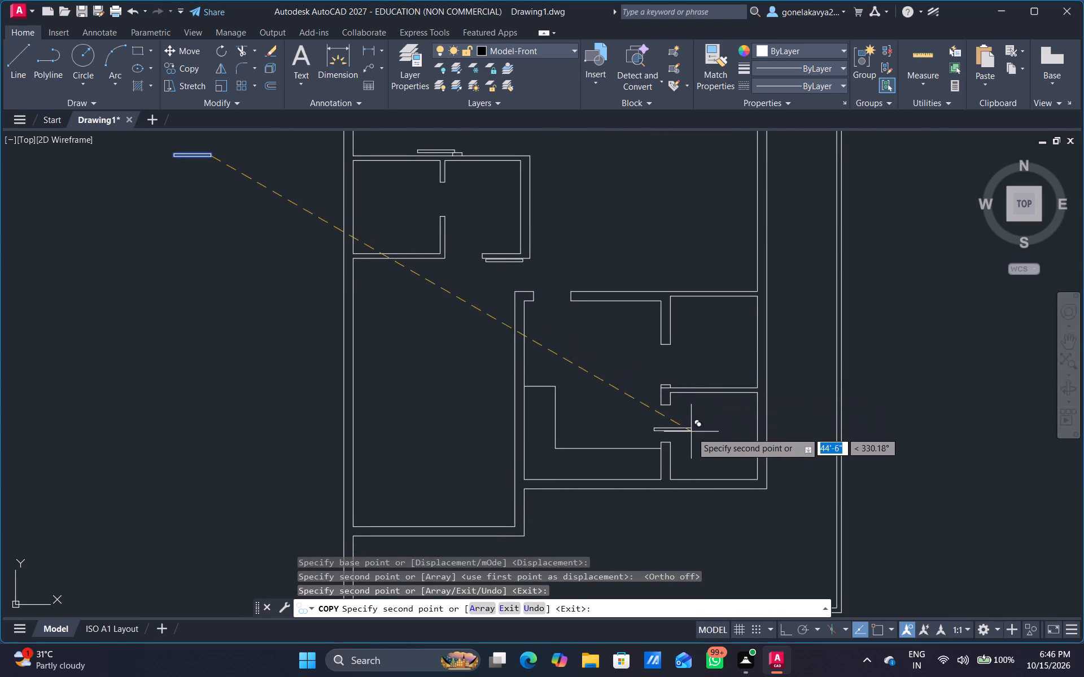
scroll(692, 446, "up", 1)
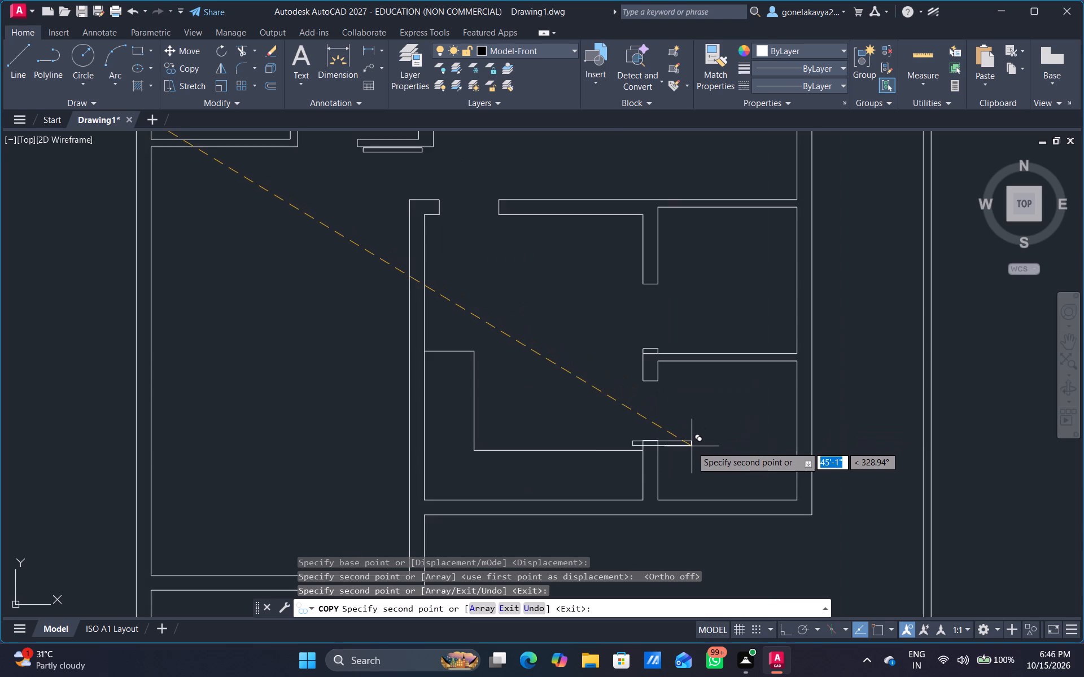
scroll(693, 445, "up", 1)
scroll(705, 292, "up", 4)
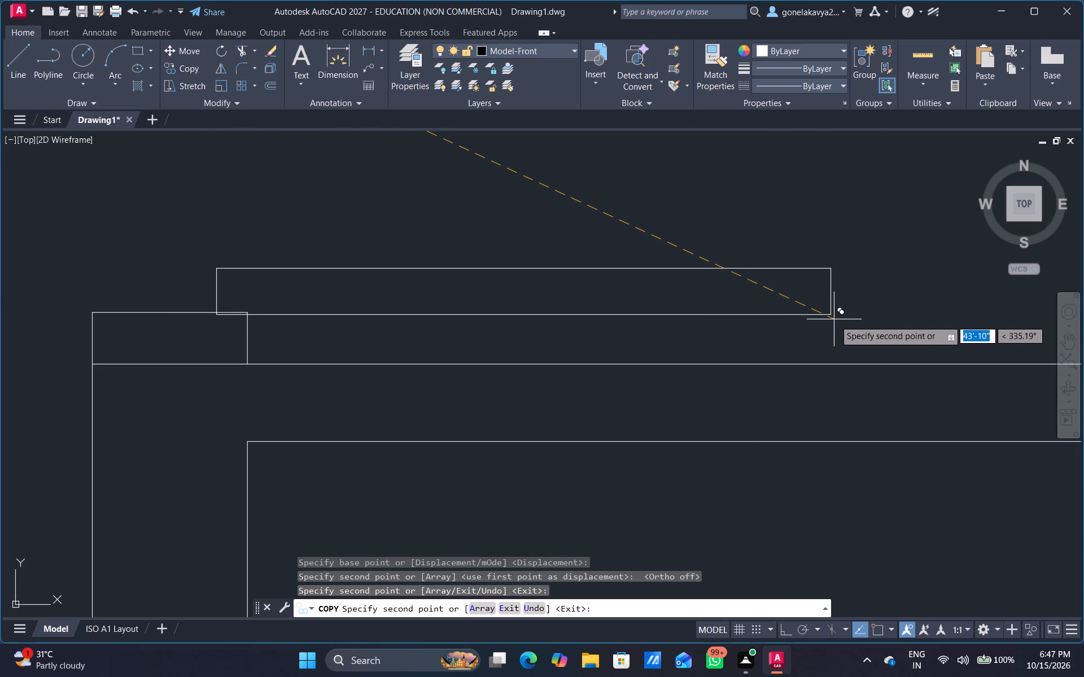
left_click(837, 317)
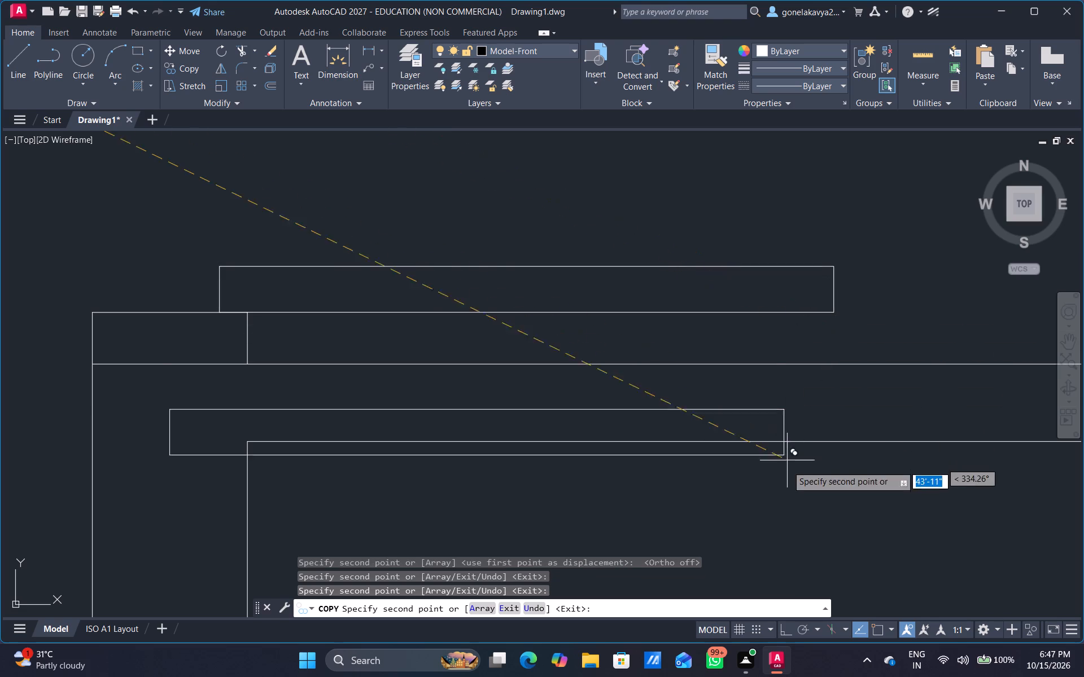
Place a horizontal leaf copy directly below the jamb stub between the two lower right rooms, extending into the lower one.
middle_click_drag(770, 480, 720, 260)
scroll(720, 260, "down", 1)
scroll(775, 398, "up", 2)
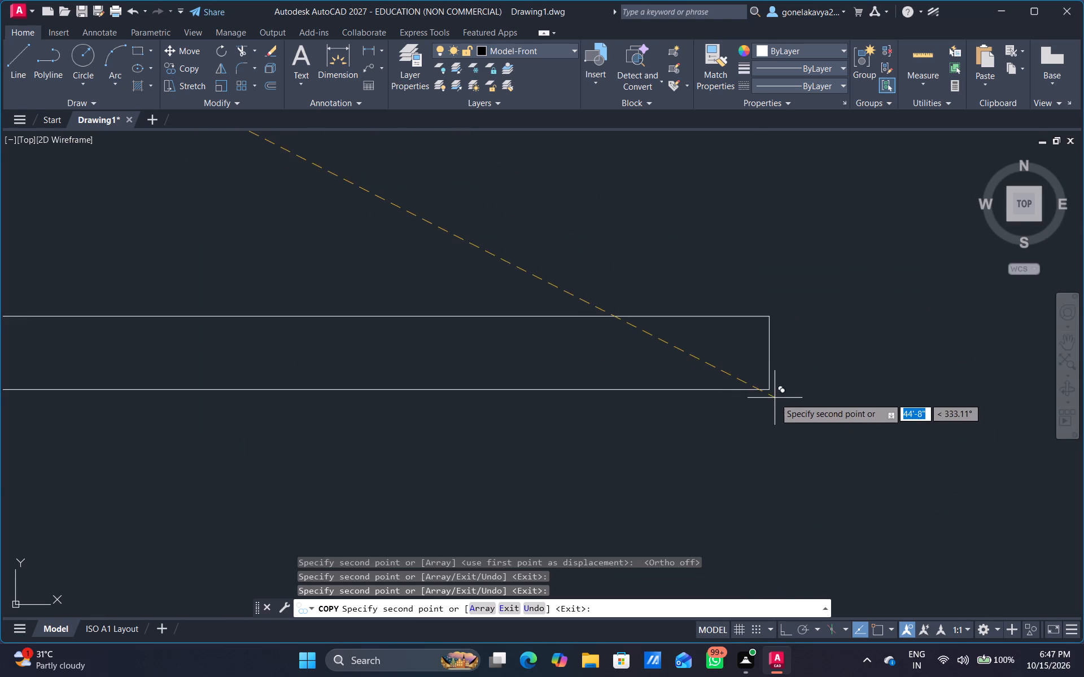
middle_click_drag(749, 408, 1083, 405)
scroll(766, 400, "down", 2)
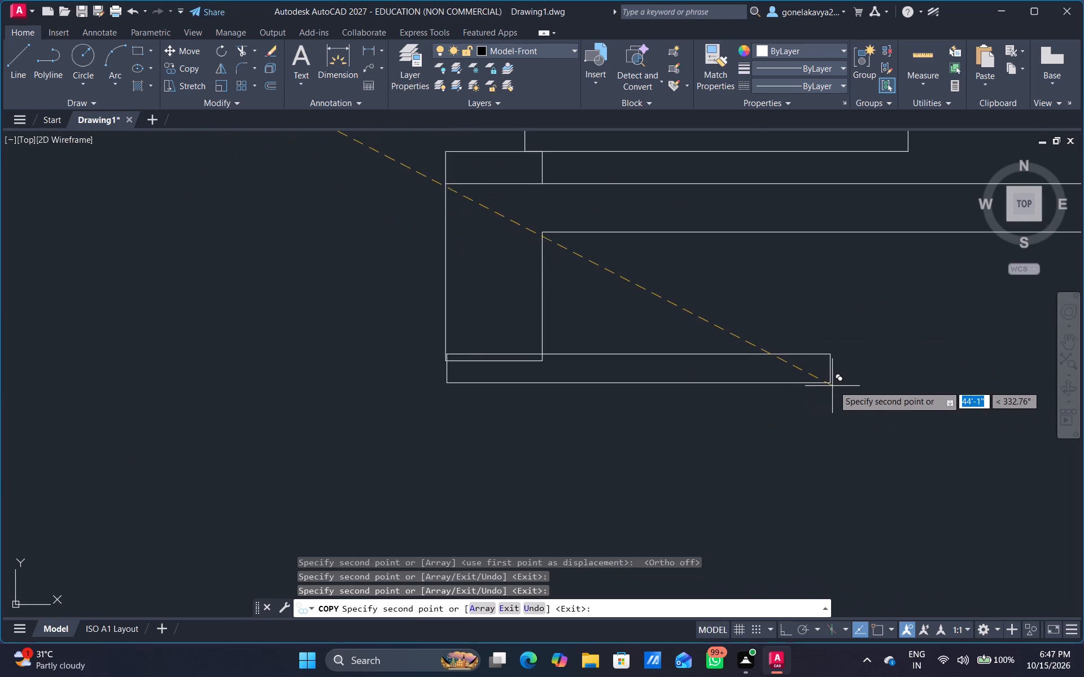
scroll(920, 394, "up", 2)
scroll(907, 391, "down", 2)
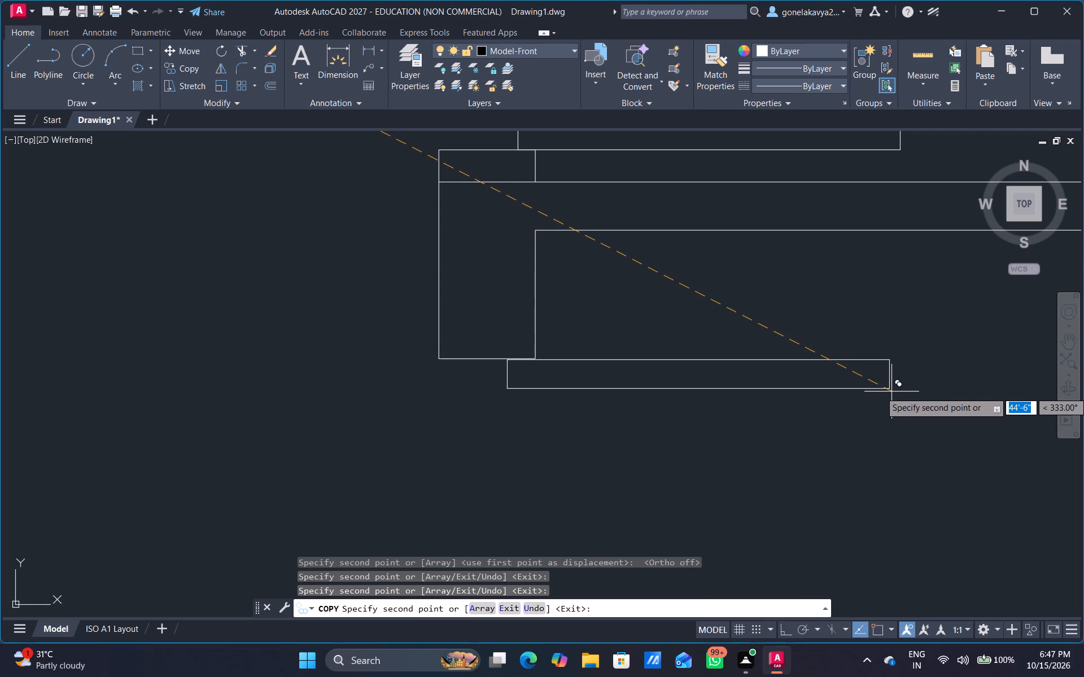
left_click(886, 390)
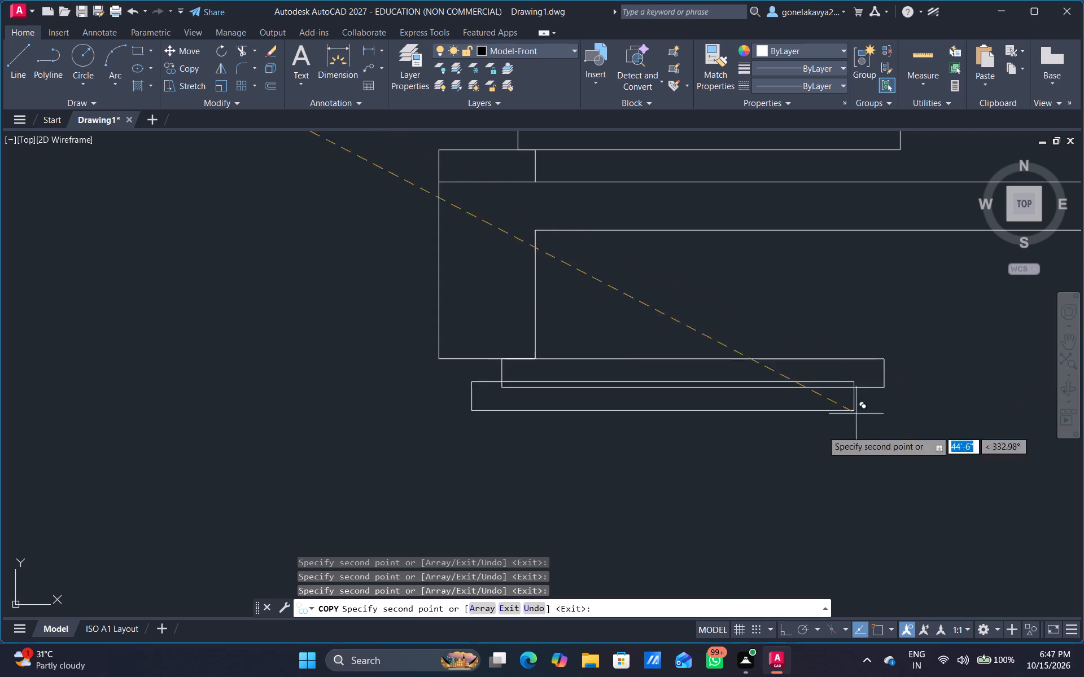
Place another horizontal leaf copy under the upper partition stub inside the left middle room, extending into the small left-hand room.
scroll(794, 451, "down", 3)
middle_click_drag(809, 472, 718, 301)
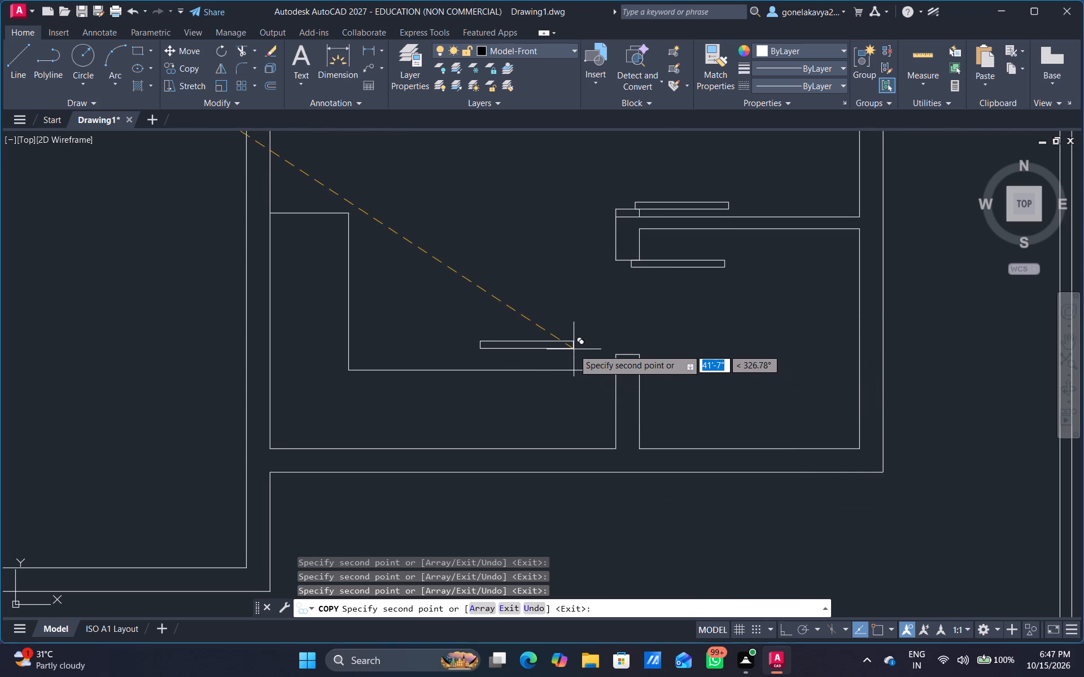
middle_click_drag(483, 294, 680, 465)
scroll(612, 397, "down", 1)
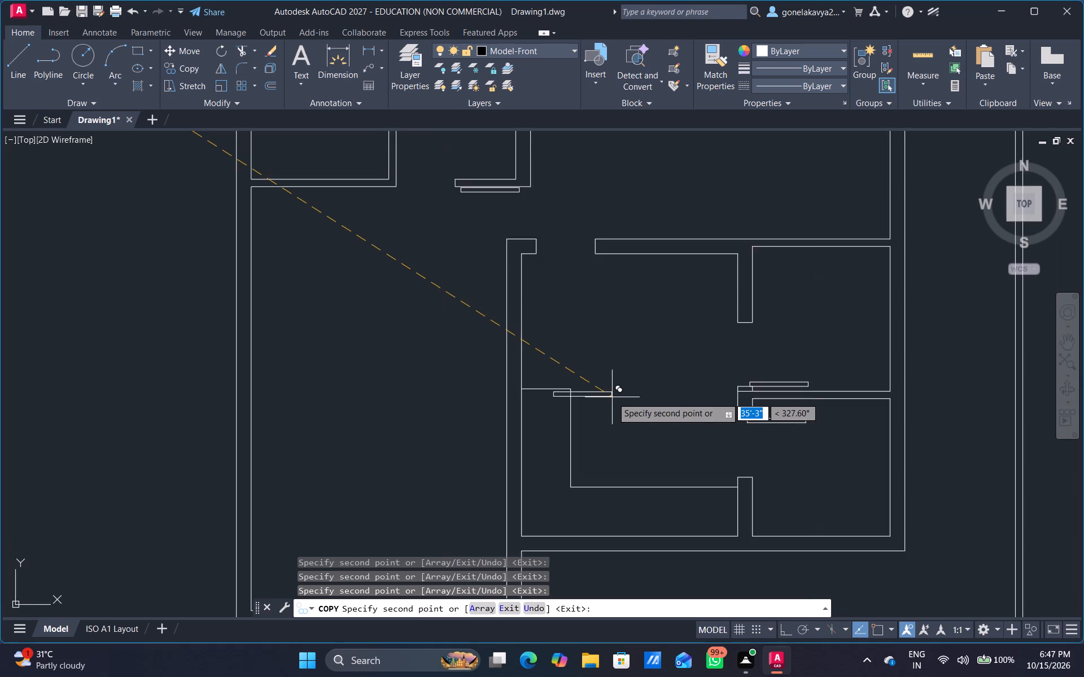
scroll(612, 397, "down", 1)
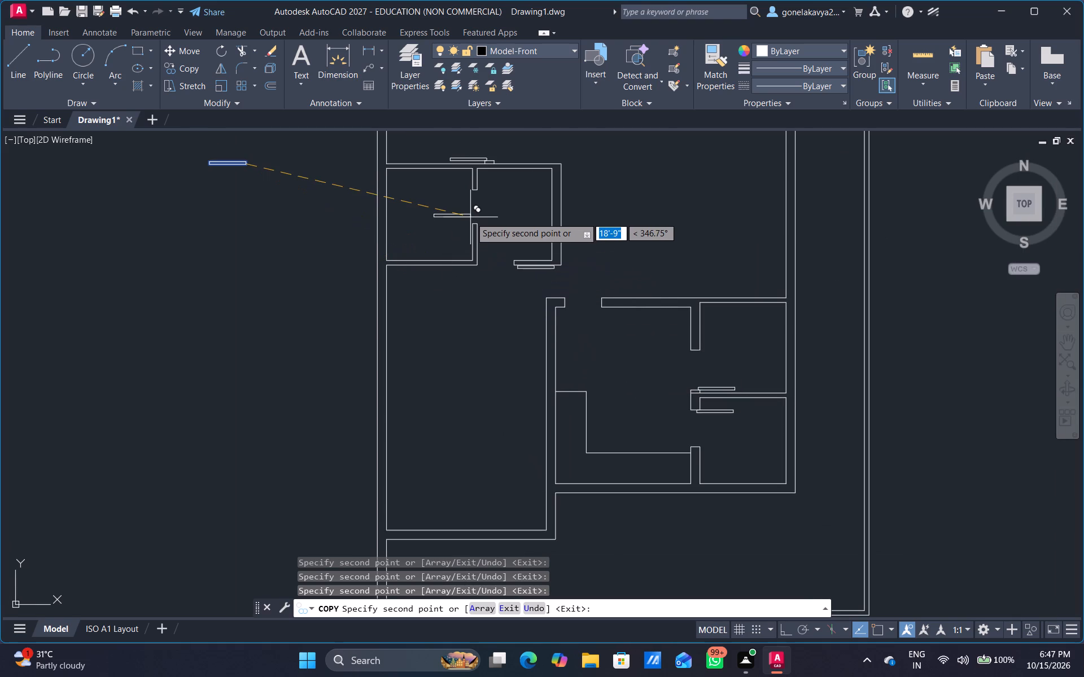
scroll(471, 214, "up", 2)
middle_click_drag(467, 227, 467, 268)
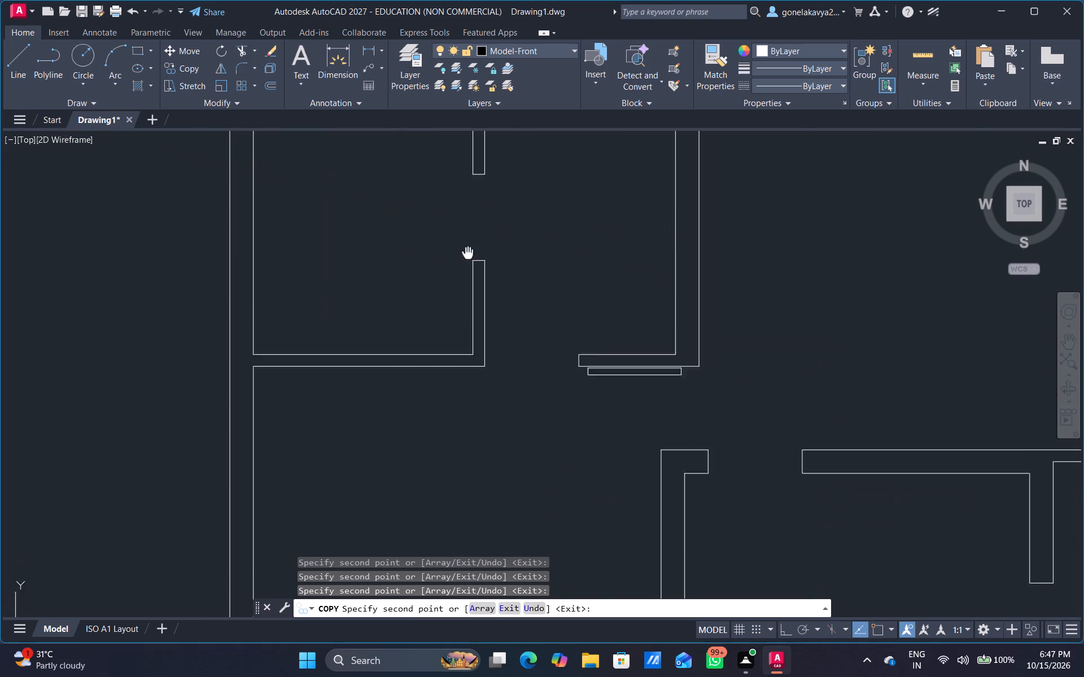
middle_click_drag(467, 268, 473, 379)
scroll(473, 314, "up", 3)
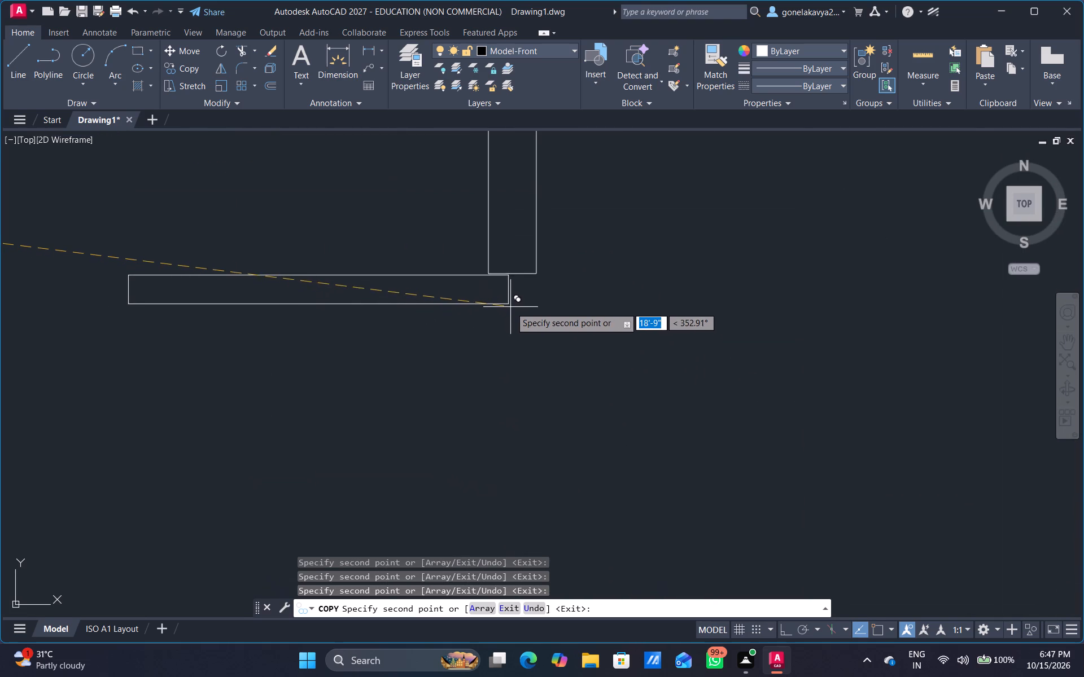
scroll(512, 305, "up", 2)
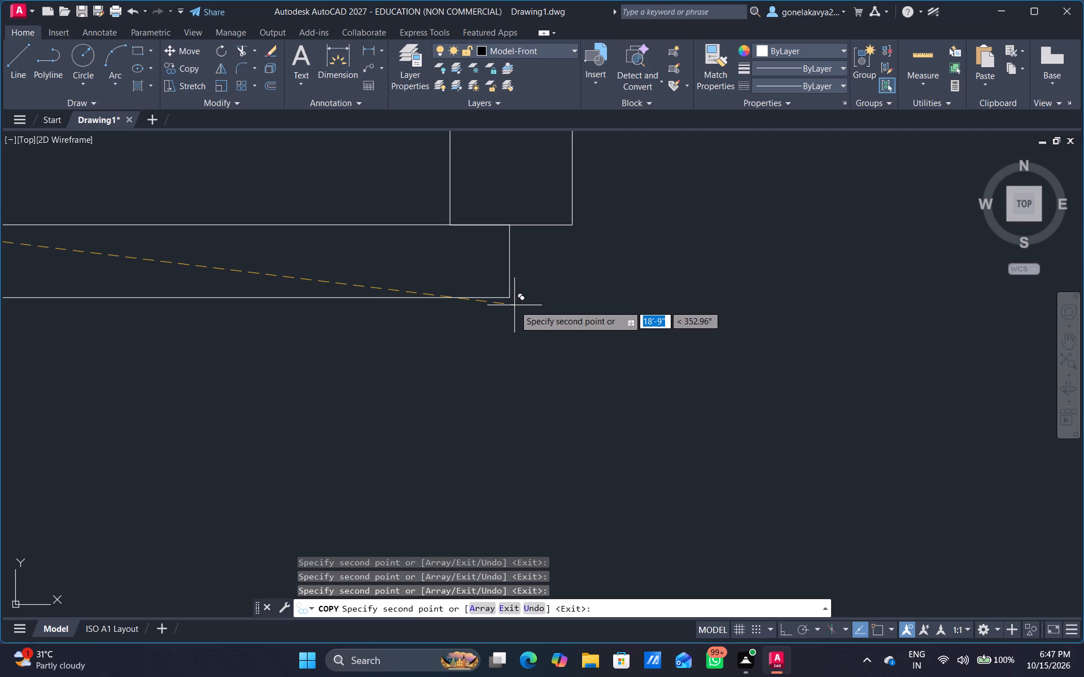
left_click(514, 305)
Place two horizontal leaf copies, one above the other, across the house's right outer wall above the lower right rooms.
scroll(554, 301, "down", 6)
scroll(638, 306, "down", 3)
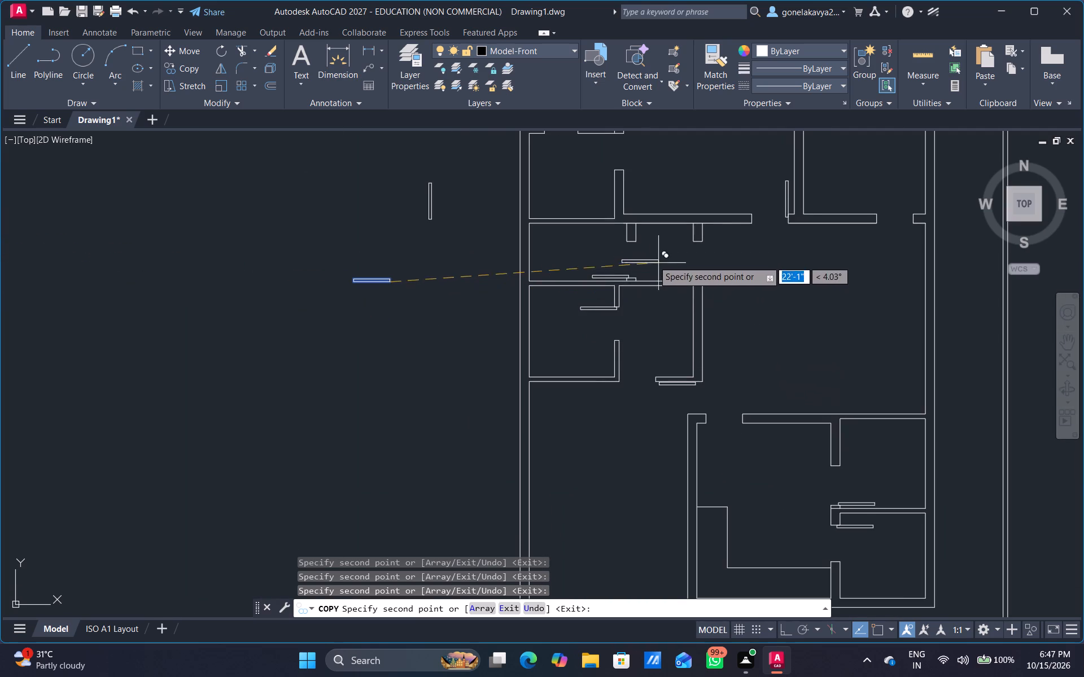
middle_click_drag(659, 270, 624, 310)
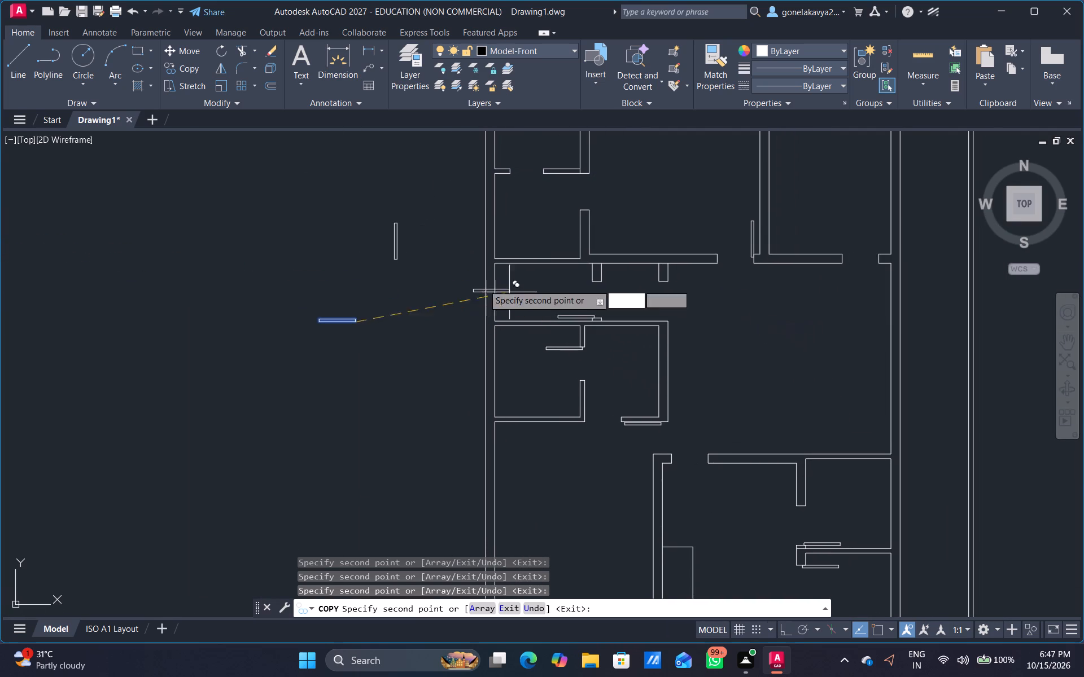
scroll(471, 231, "up", 1)
scroll(654, 204, "up", 1)
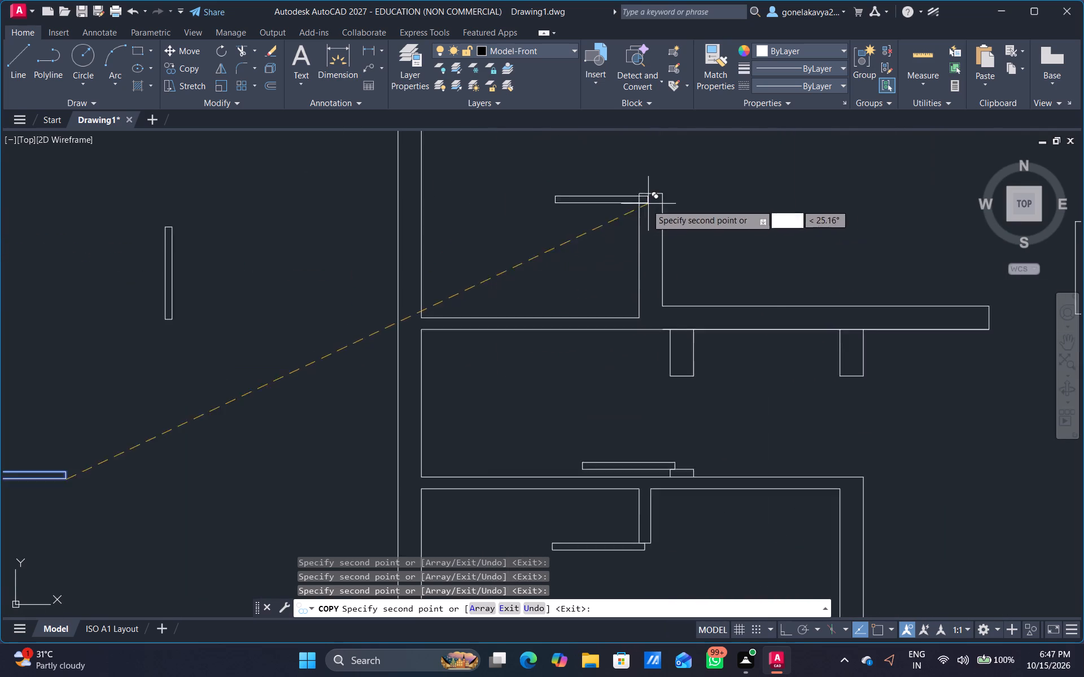
middle_click_drag(642, 217, 587, 368)
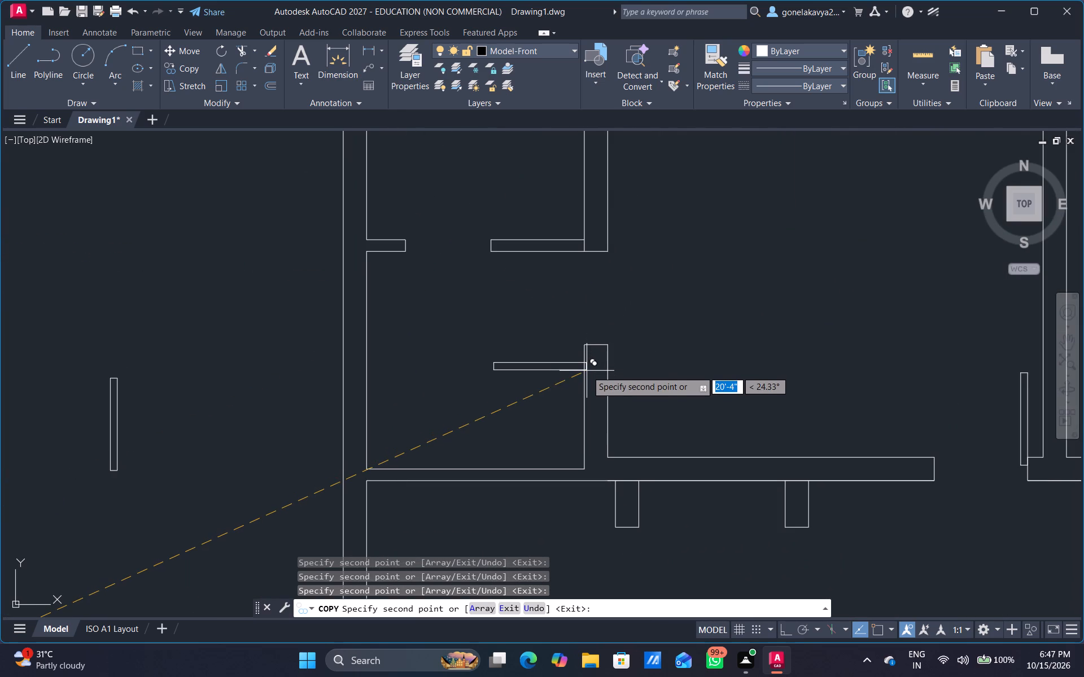
scroll(556, 336, "down", 3)
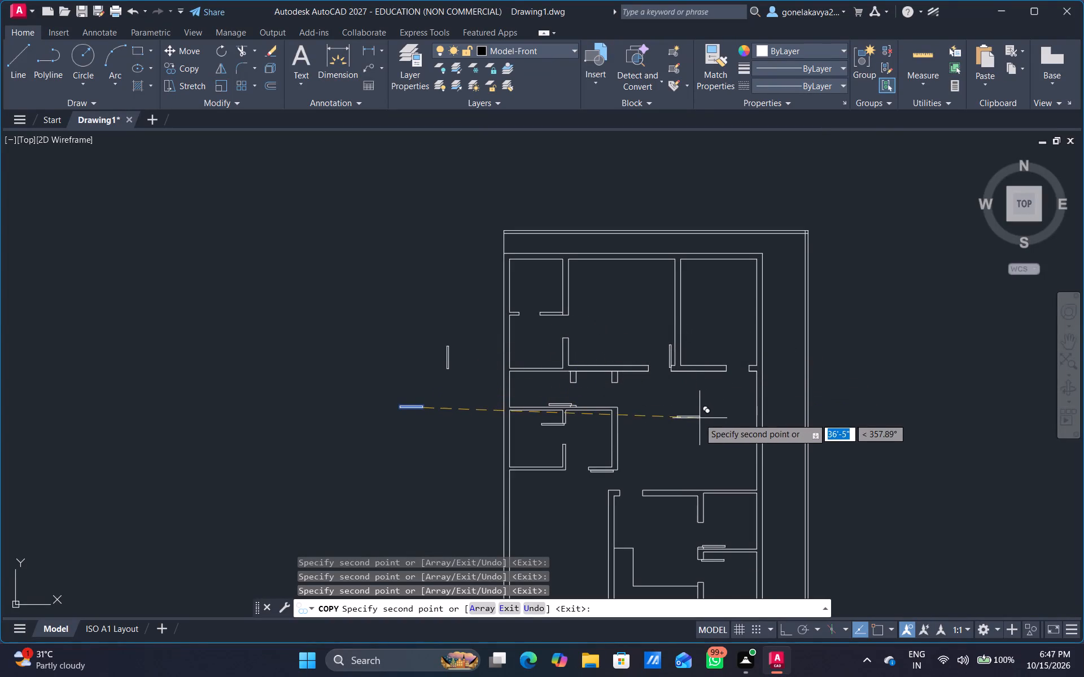
middle_click_drag(693, 419, 656, 260)
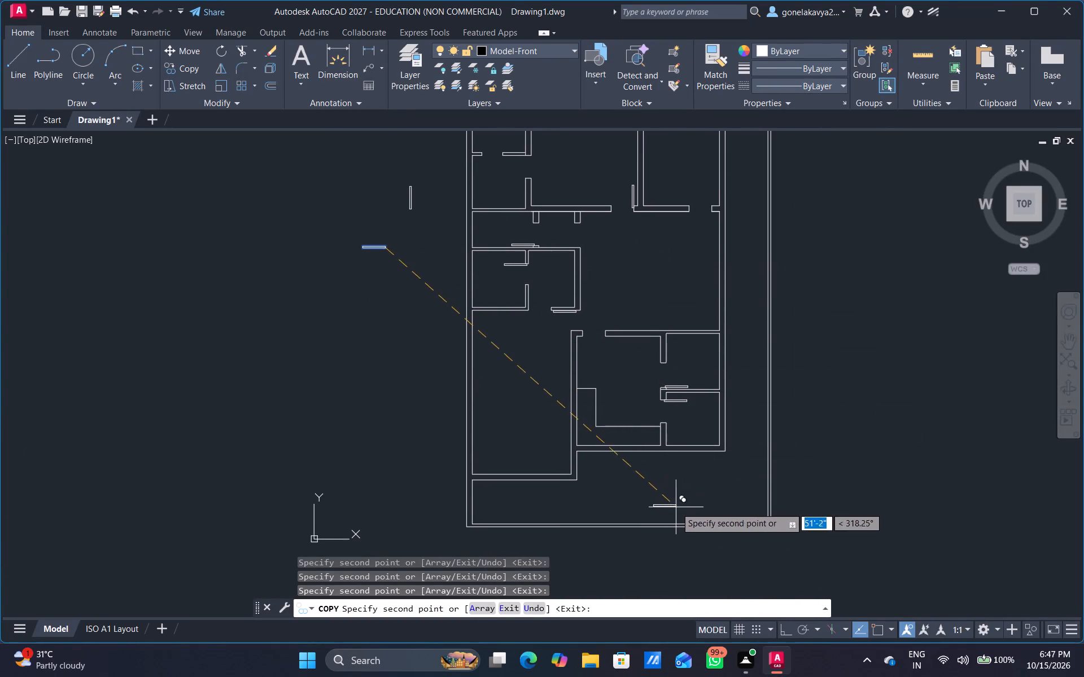
middle_click_drag(674, 505, 557, 601)
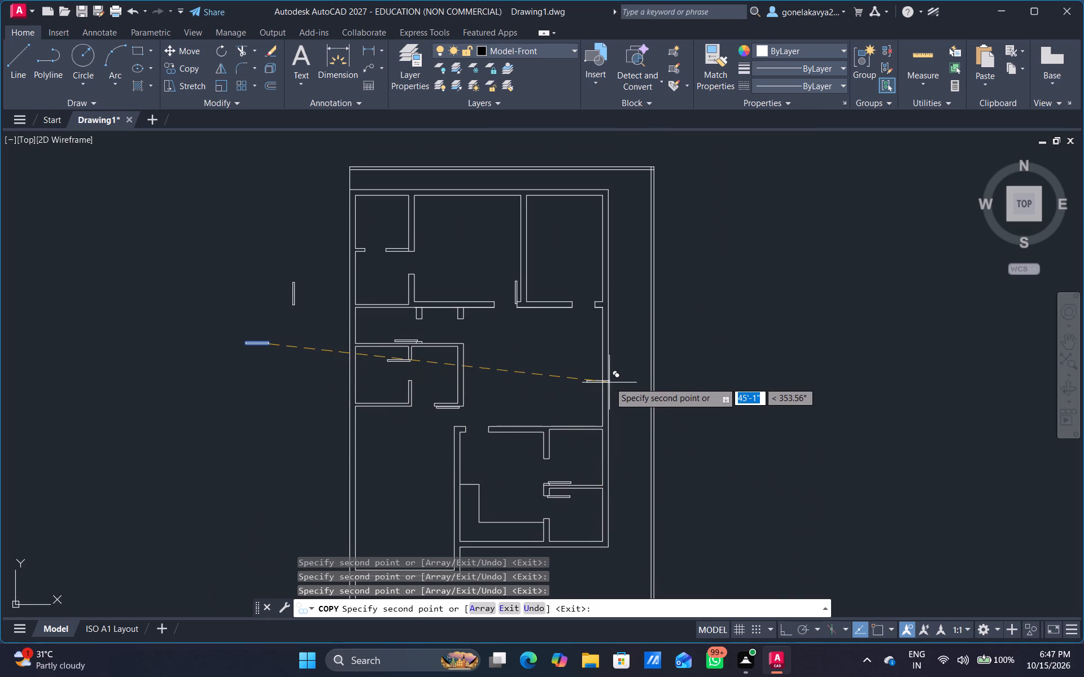
scroll(596, 376, "up", 2)
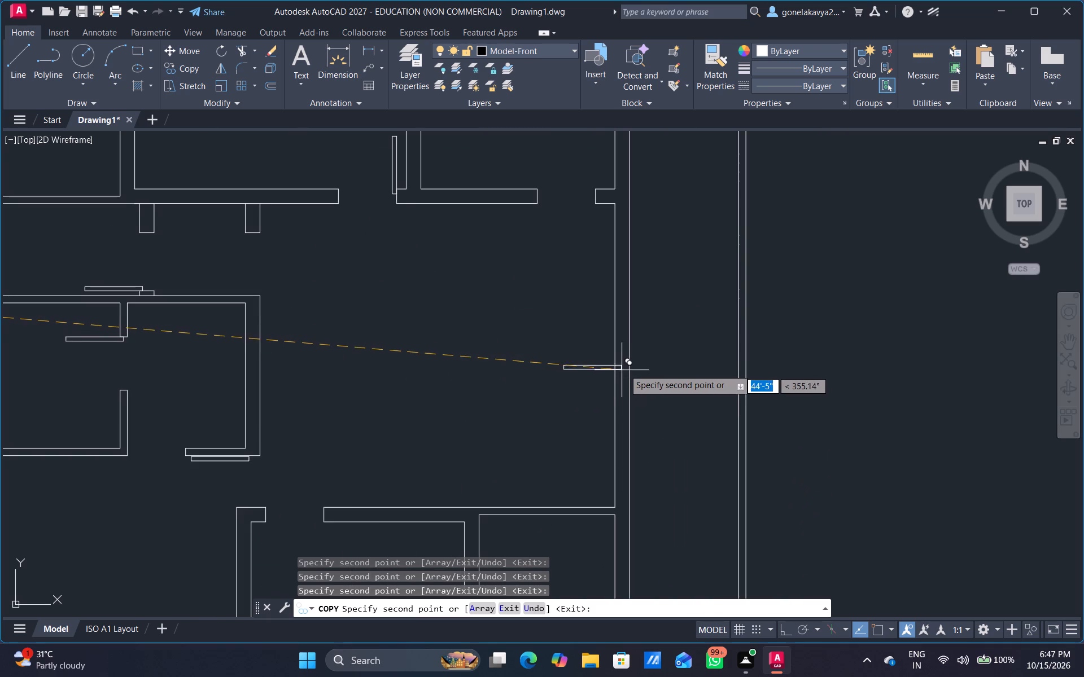
middle_click_drag(637, 367, 626, 319)
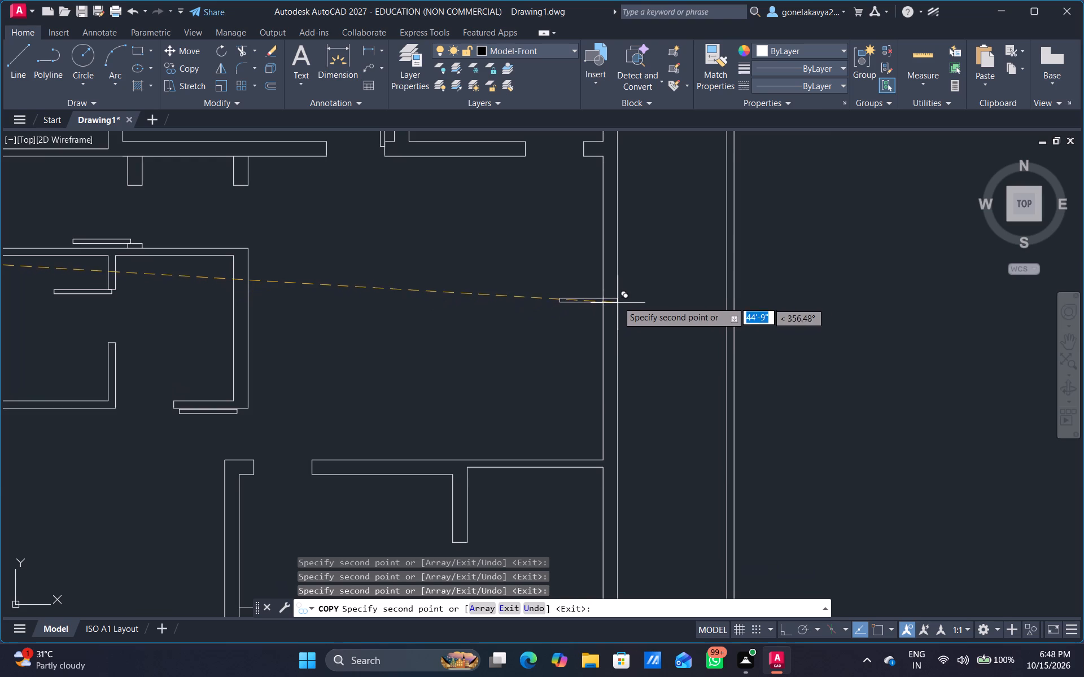
scroll(620, 291, "up", 1)
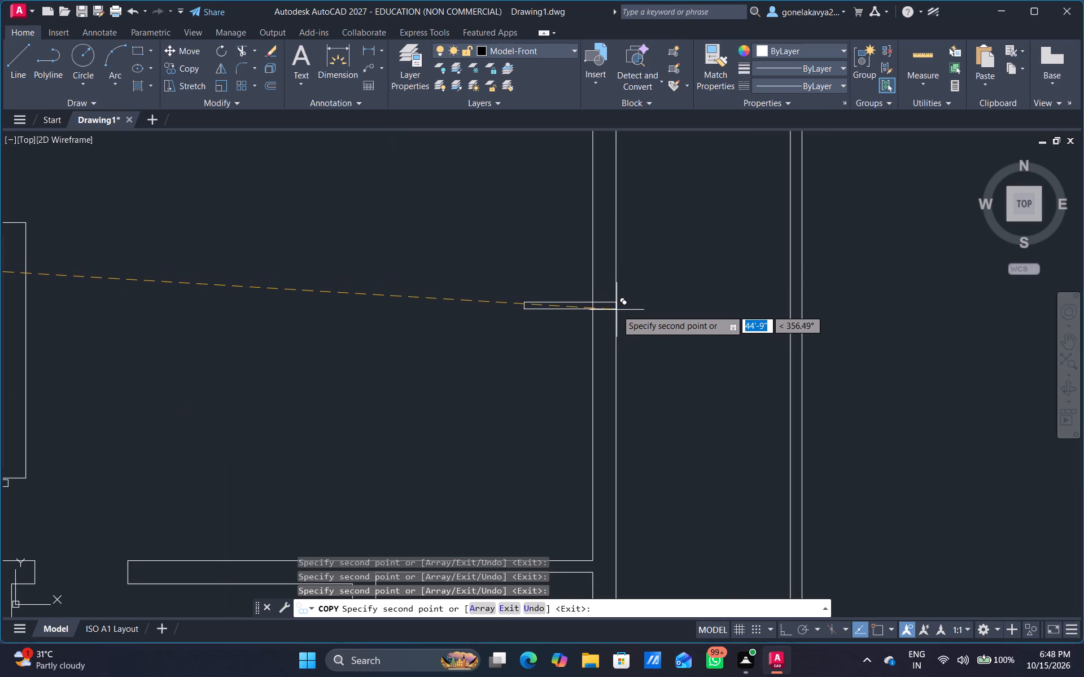
left_click(619, 310)
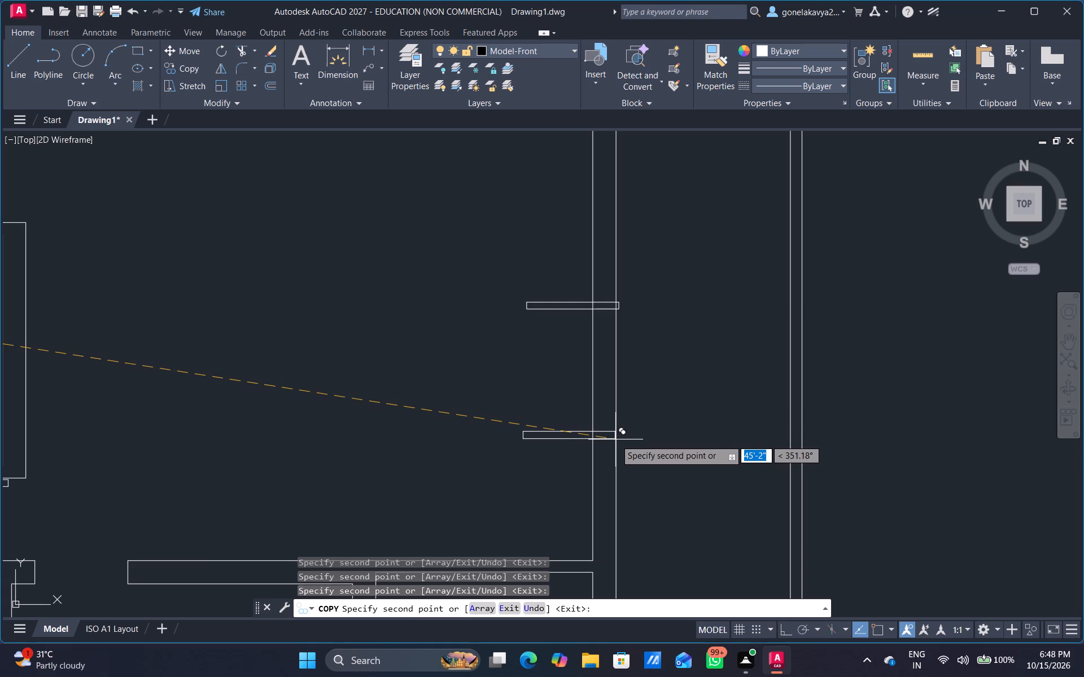
left_click(616, 440)
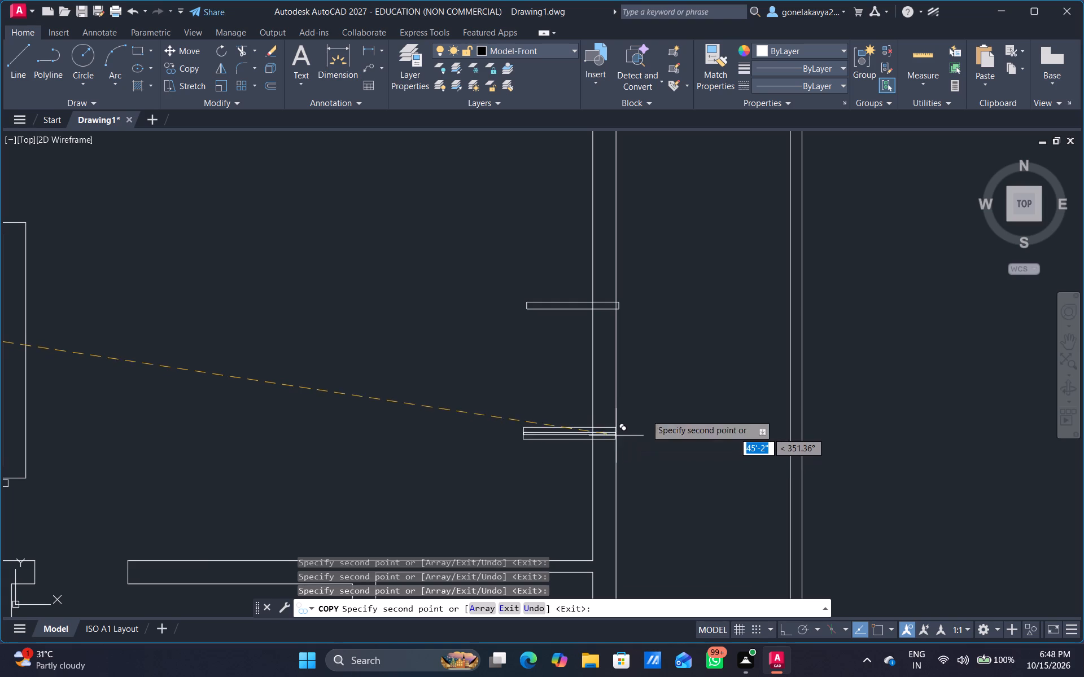
Place two more horizontal leaf copies against the inner line of the right boundary wall, one above the other, and end the copying.
scroll(702, 320, "down", 4)
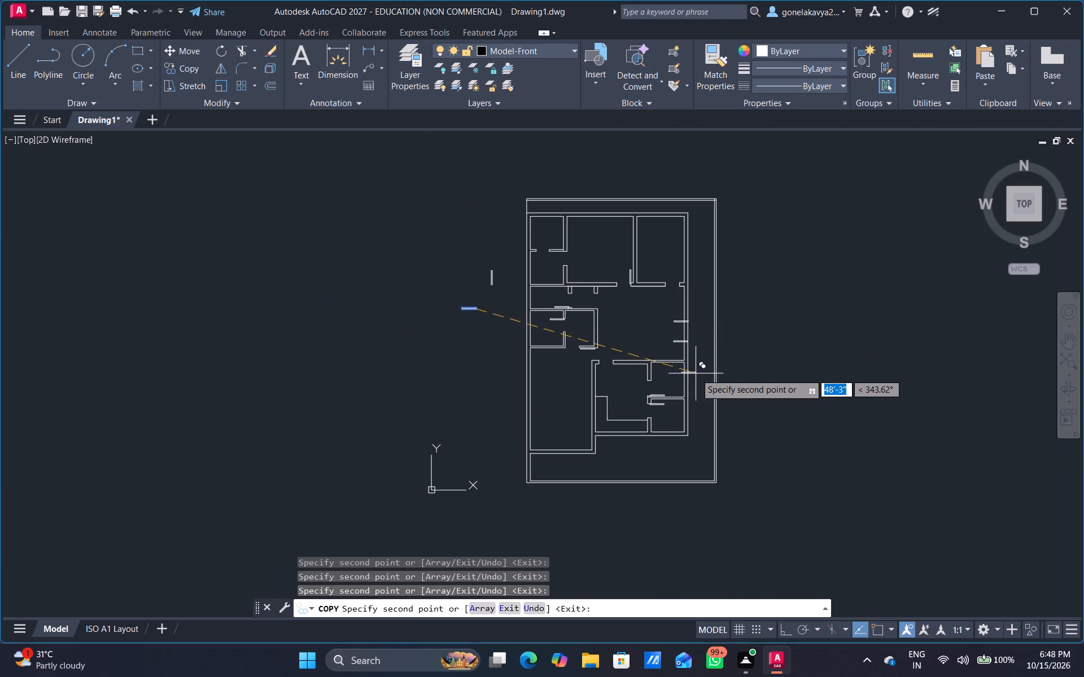
scroll(700, 334, "up", 4)
middle_click_drag(710, 296, 657, 415)
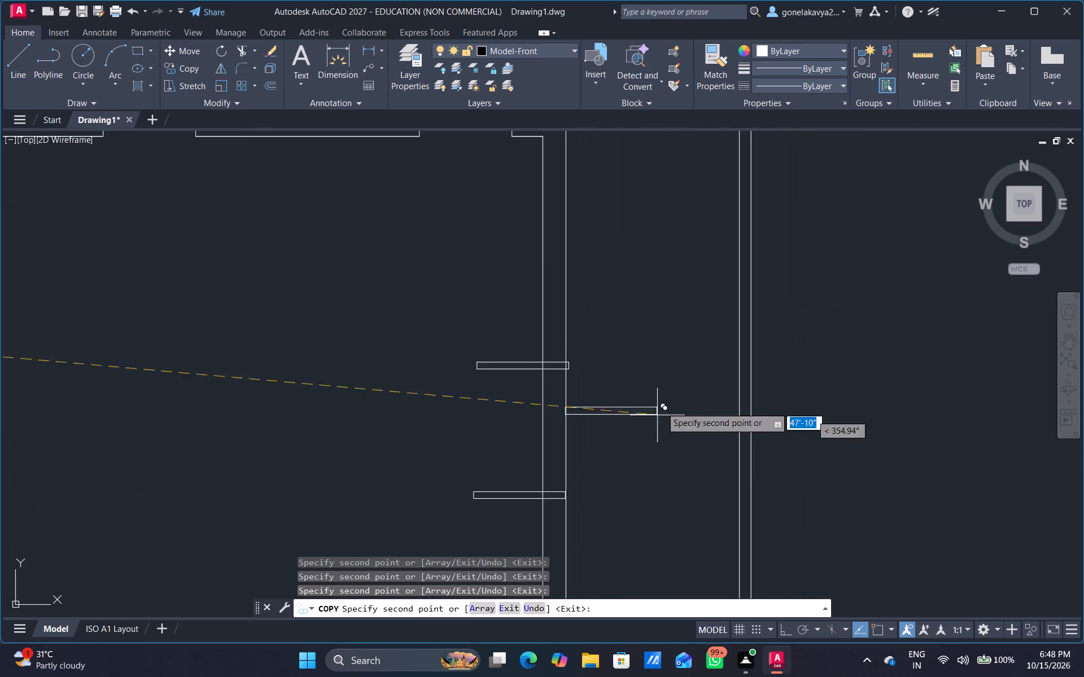
left_click(740, 306)
middle_click_drag(721, 471, 709, 341)
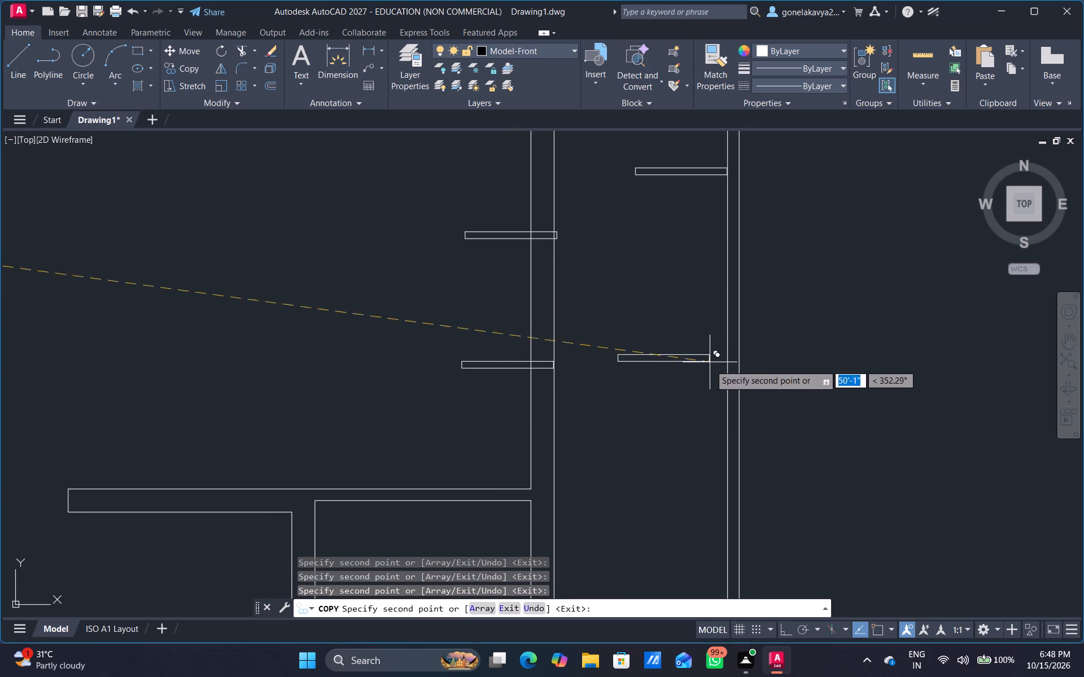
left_click(728, 401)
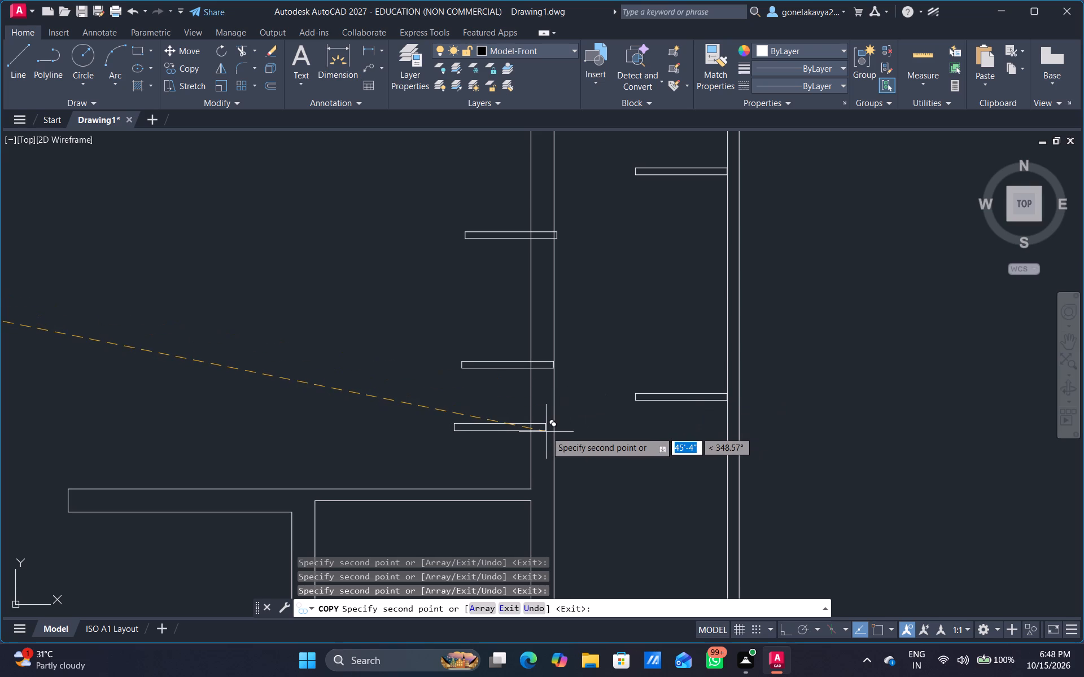
key("Escape")
Copy the spare vertical door leaf by its lower-right corner onto the right jamb of the top-left room's bottom doorway.
scroll(361, 337, "down", 3)
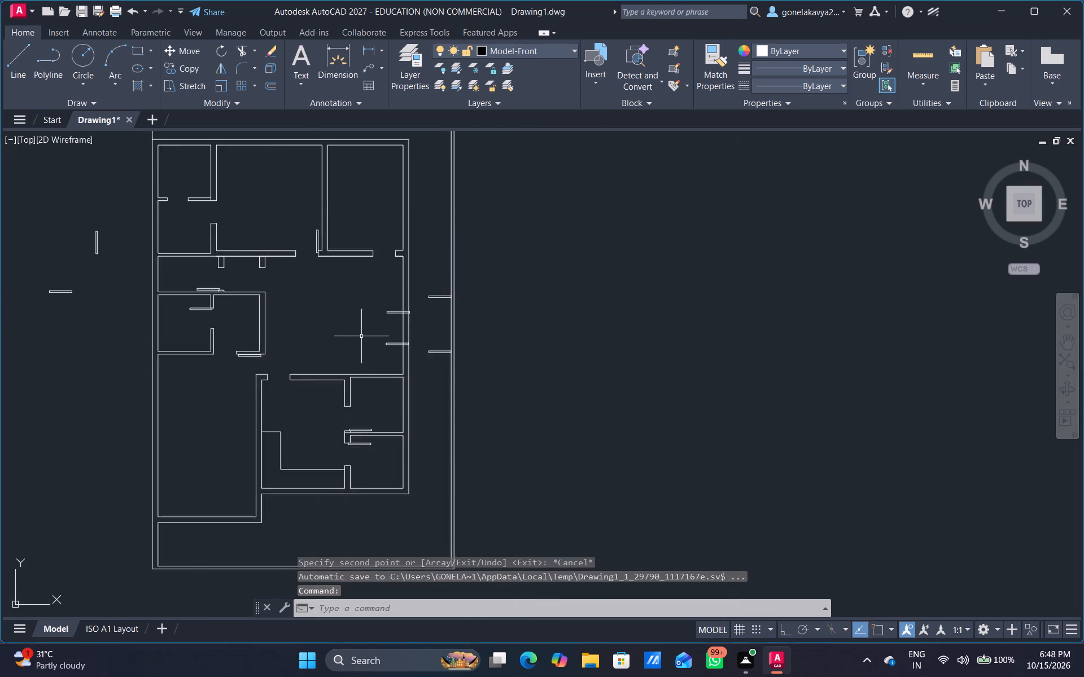
scroll(361, 336, "down", 1)
middle_click_drag(329, 318, 737, 447)
scroll(616, 429, "up", 3)
left_click_drag(601, 374, 589, 371)
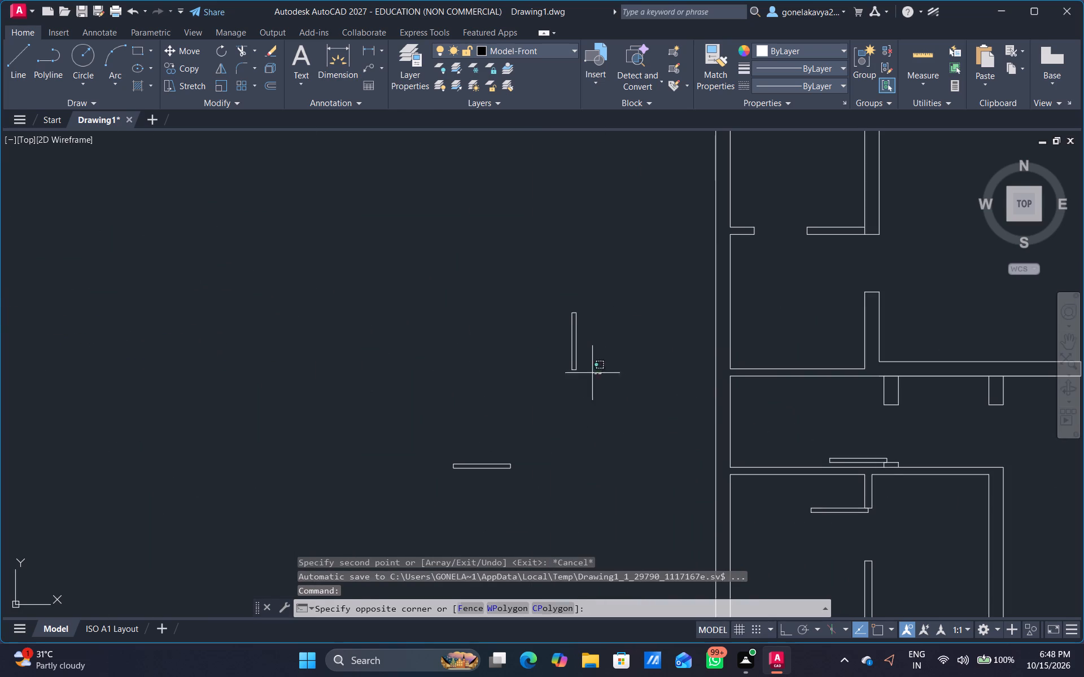
left_click_drag(589, 371, 571, 361)
left_click_drag(571, 301, 567, 295)
right_click(574, 302)
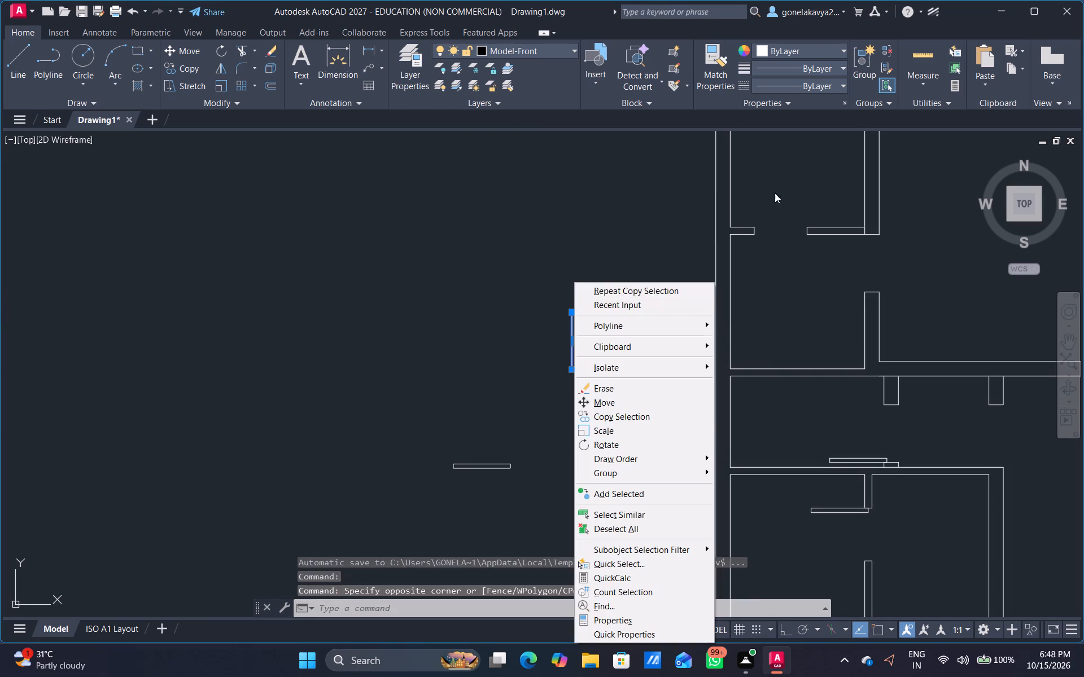
left_click(663, 410)
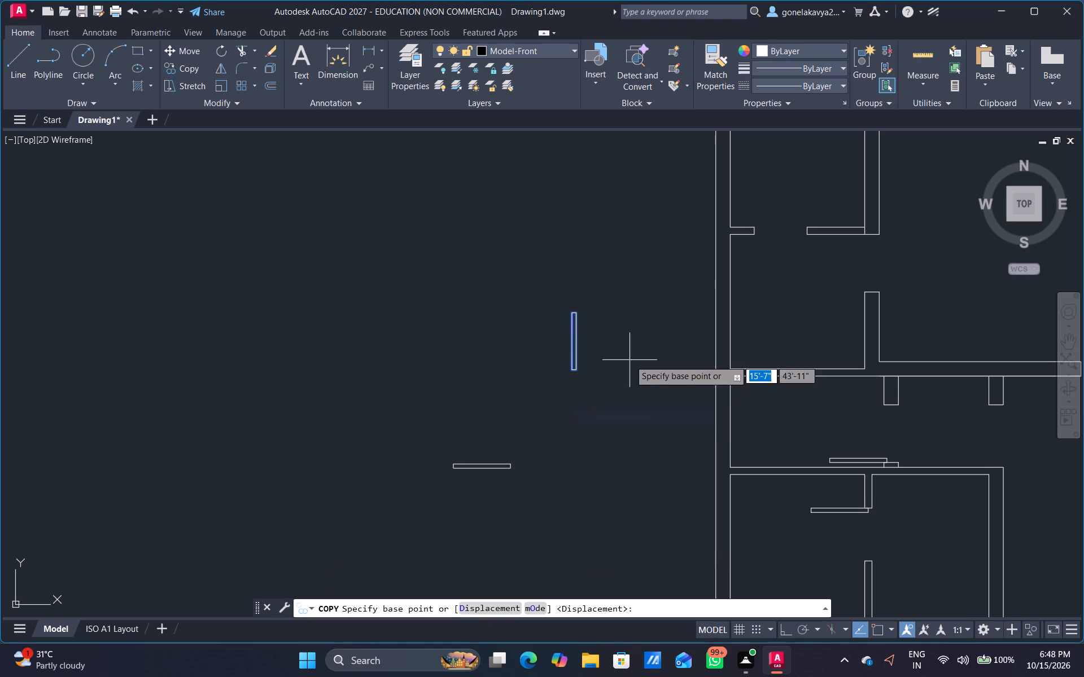
left_click(576, 369)
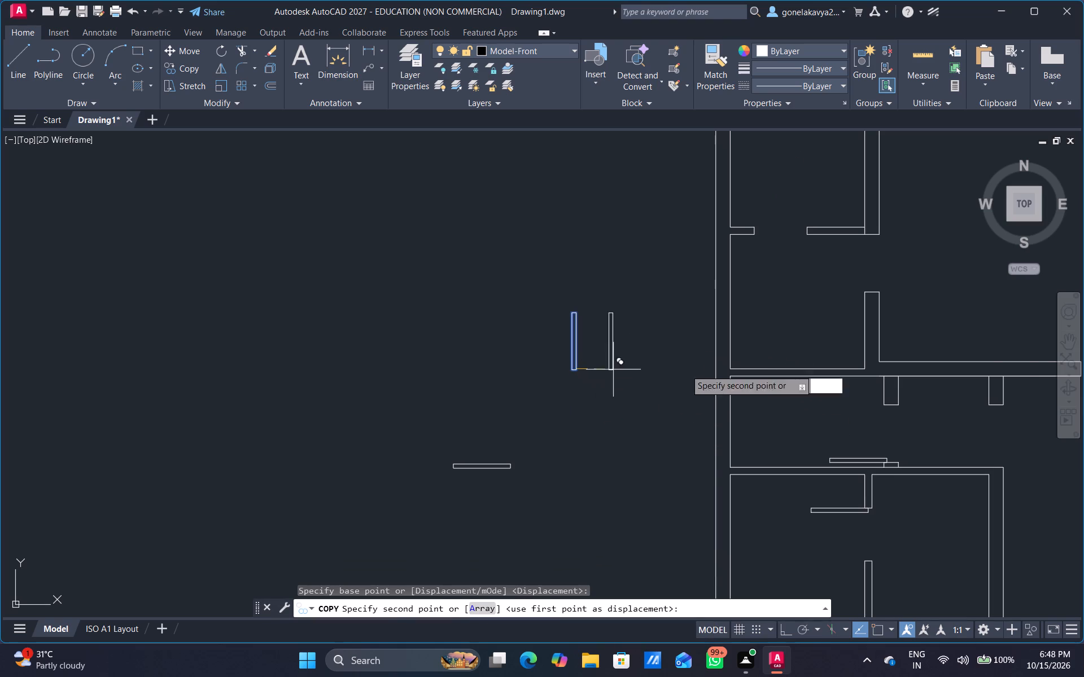
scroll(778, 250, "up", 2)
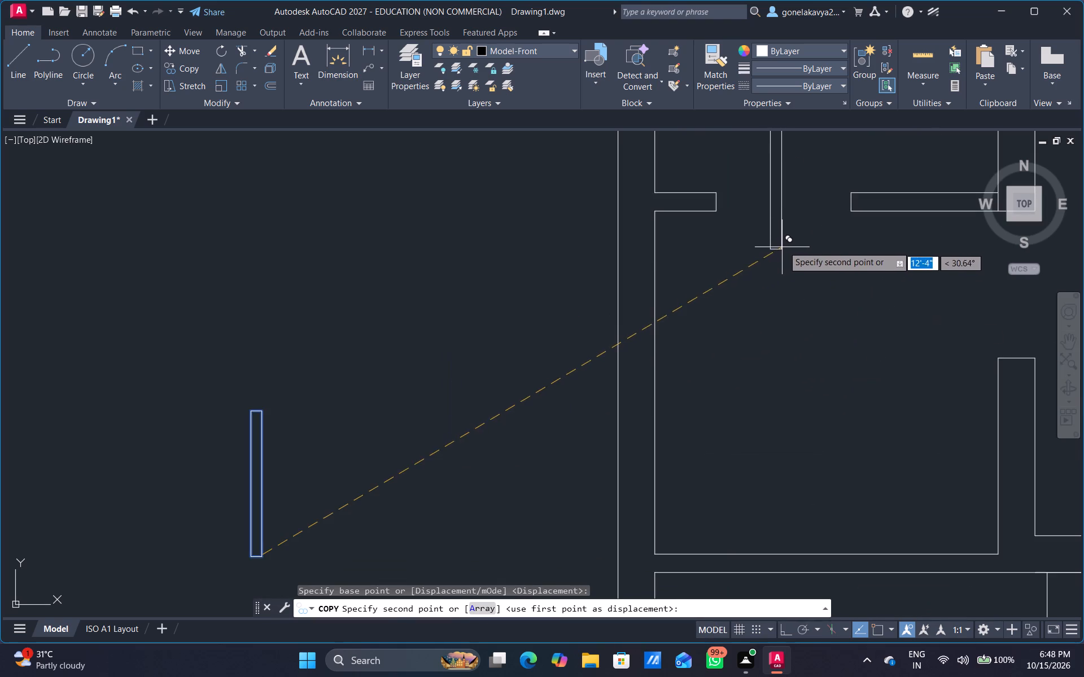
middle_click_drag(787, 247, 591, 449)
scroll(644, 408, "up", 3)
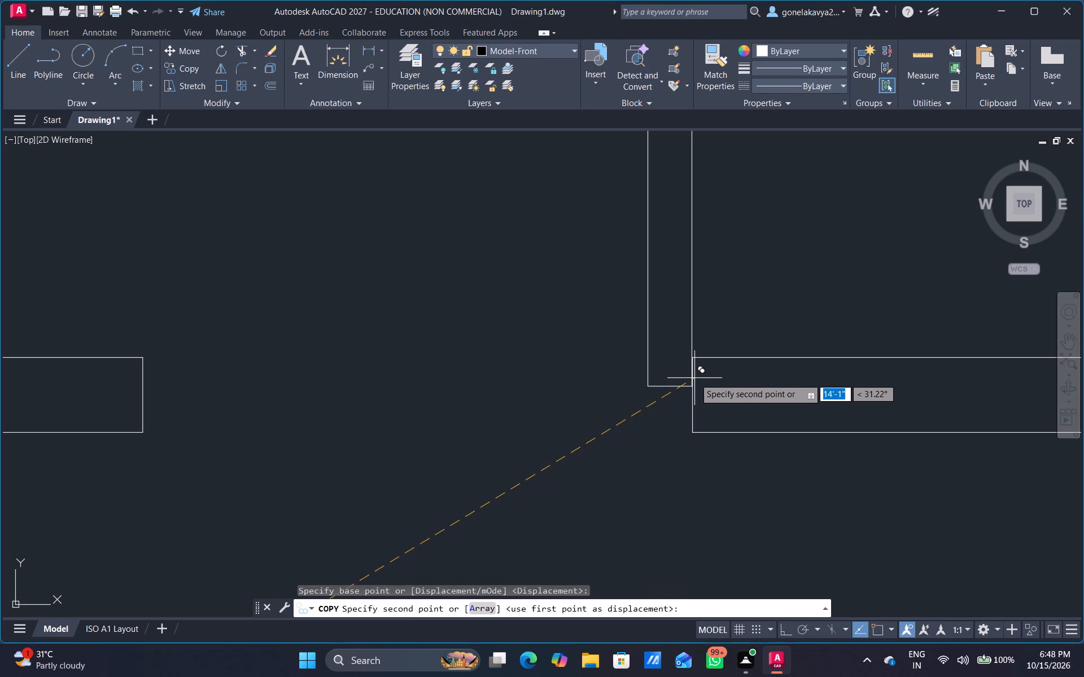
left_click(696, 378)
Place a vertical leaf copy against the right jamb of the top-right room's bottom doorway.
scroll(748, 395, "down", 4)
middle_click_drag(877, 454, 447, 410)
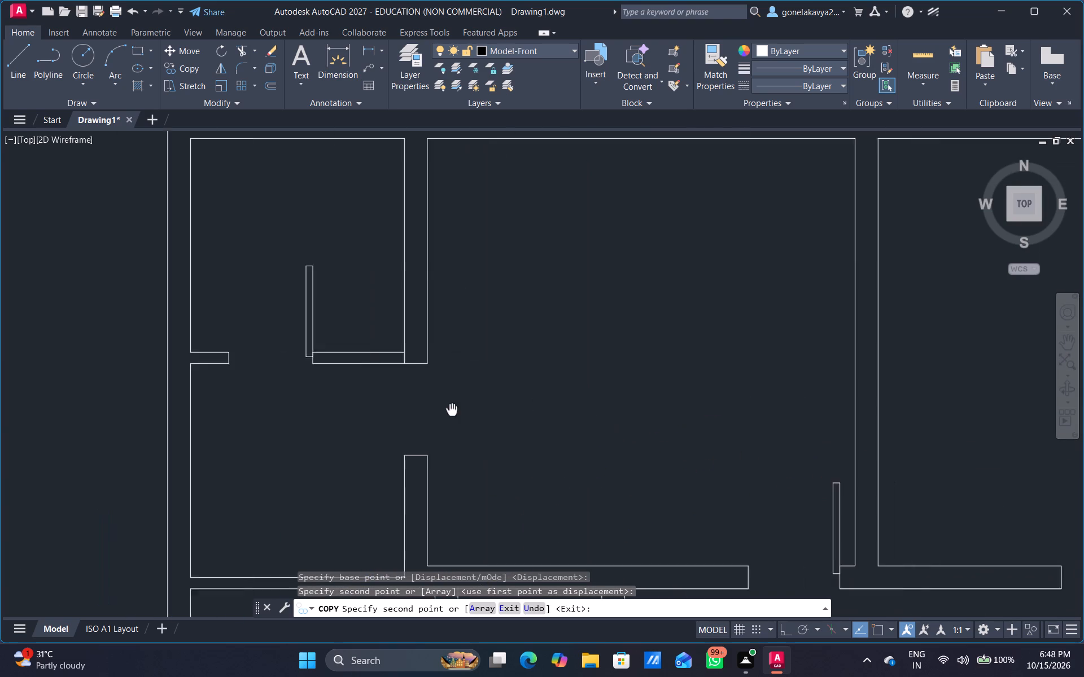
middle_click_drag(447, 410, 438, 410)
scroll(611, 417, "down", 4)
scroll(680, 446, "up", 3)
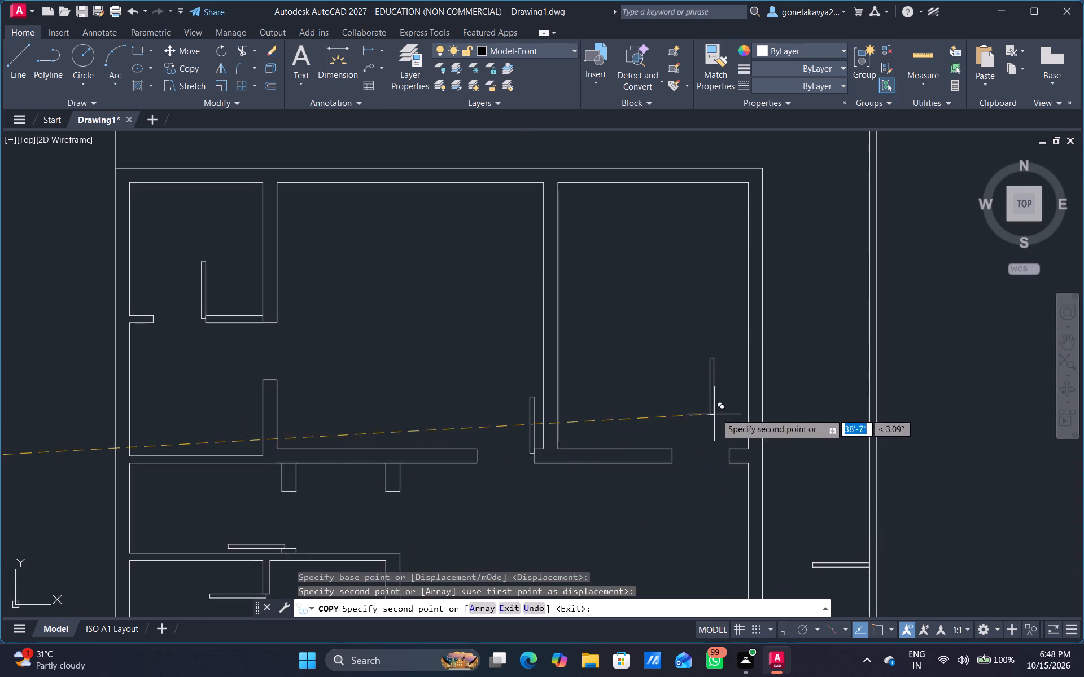
middle_click_drag(726, 407, 610, 441)
scroll(615, 483, "up", 5)
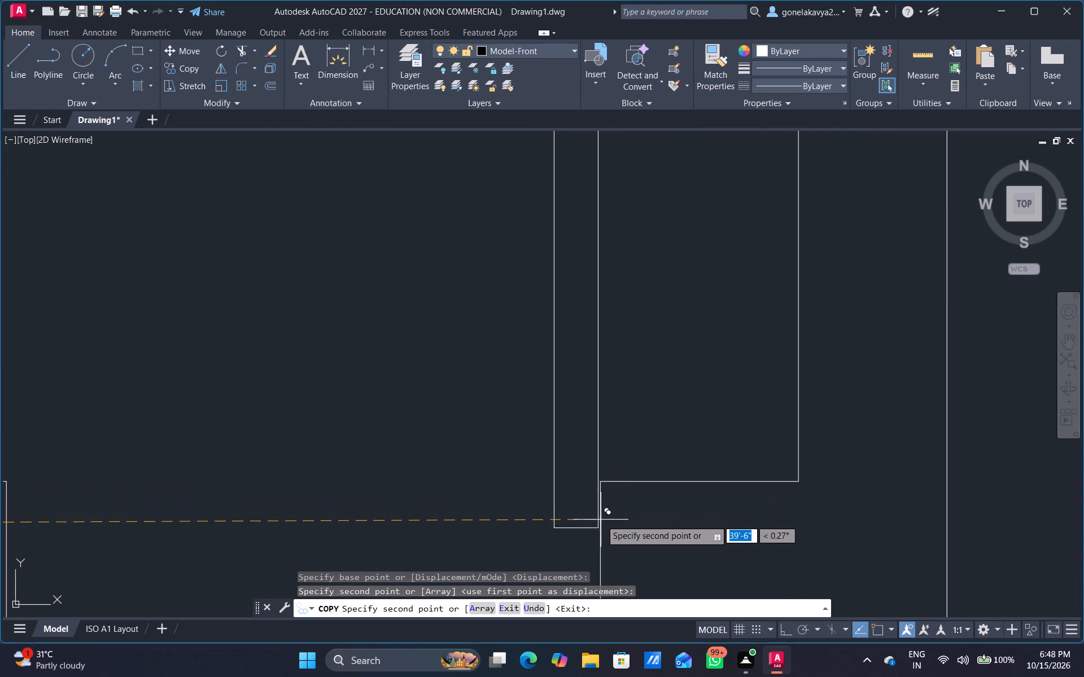
left_click(603, 525)
Place another vertical leaf copy standing on the bottom boundary wall's inner line, just inside the boundary's lower-right corner.
scroll(679, 513, "down", 4)
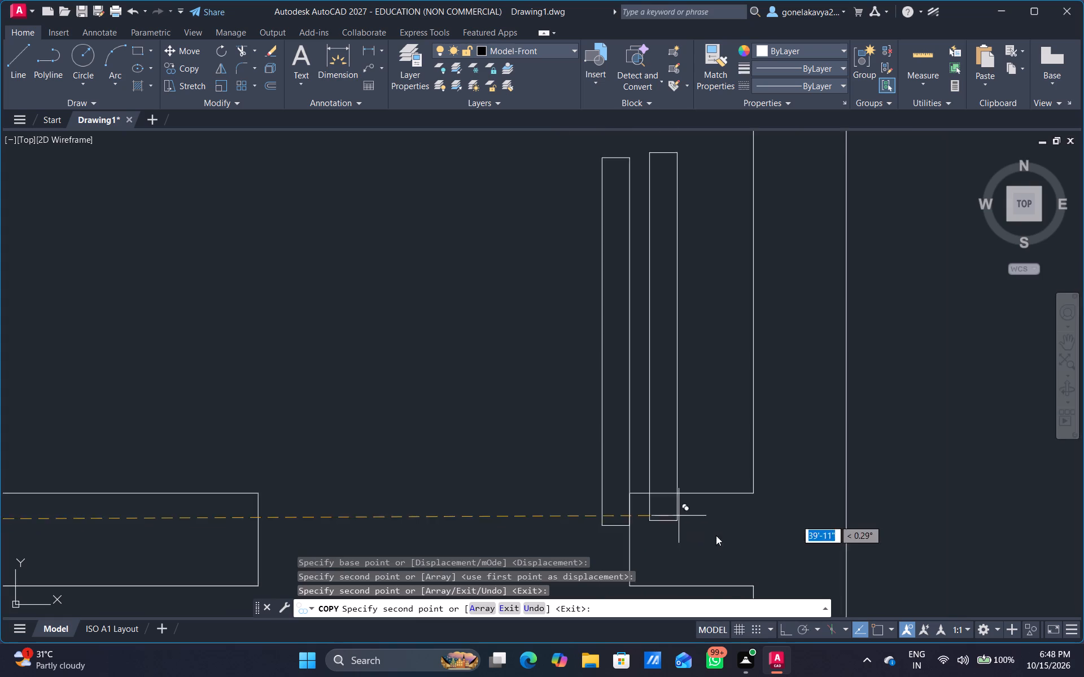
scroll(716, 535, "down", 1)
middle_click_drag(782, 572, 749, 235)
scroll(749, 235, "down", 1)
scroll(737, 288, "down", 4)
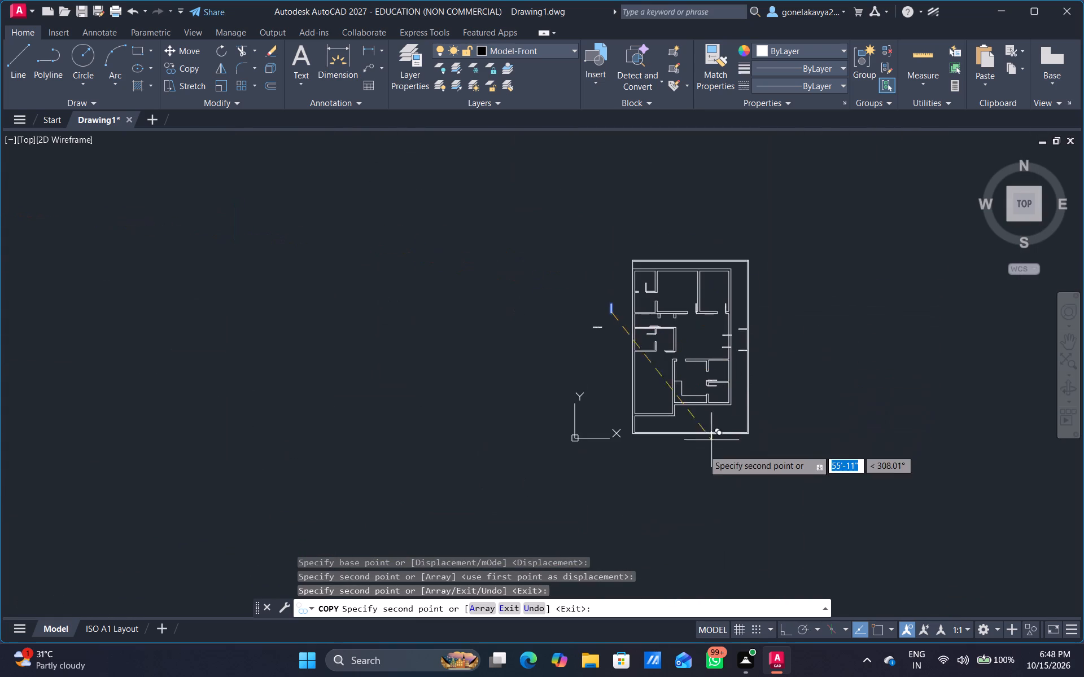
scroll(676, 423, "up", 4)
middle_click_drag(737, 455, 535, 258)
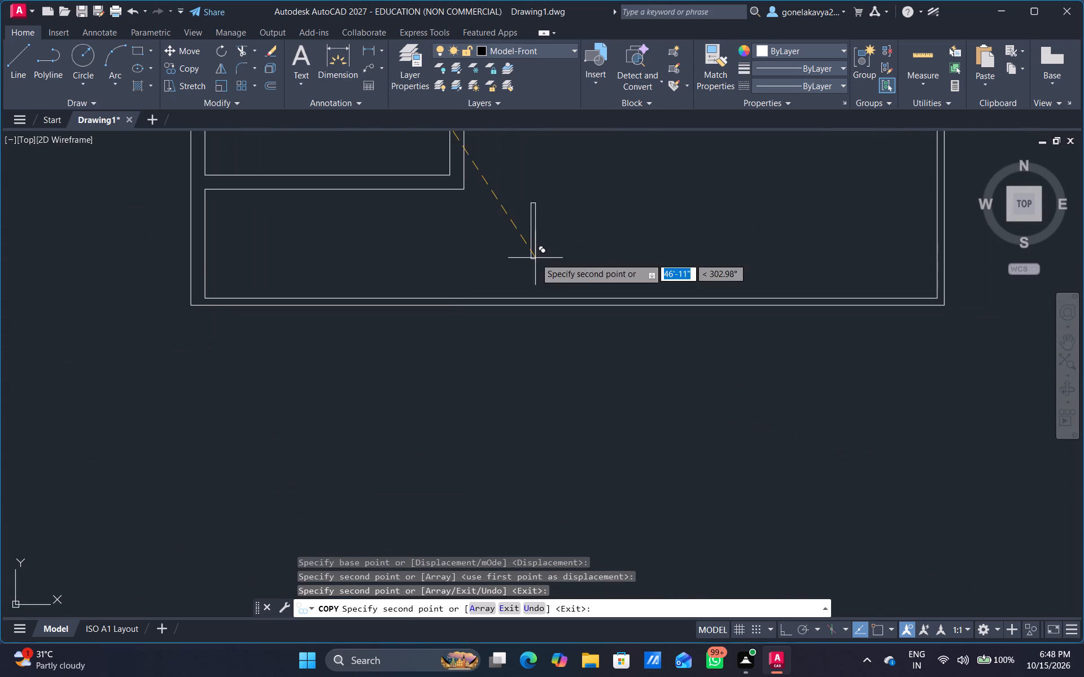
middle_click_drag(950, 356, 780, 372)
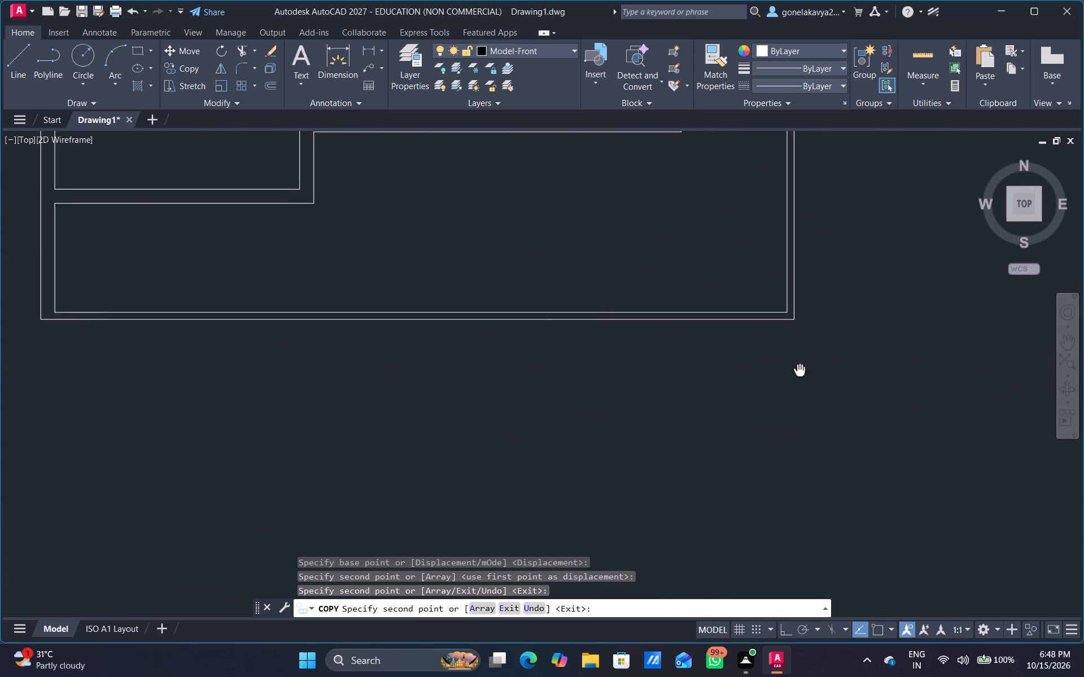
middle_click_drag(780, 372, 742, 375)
scroll(721, 307, "up", 4)
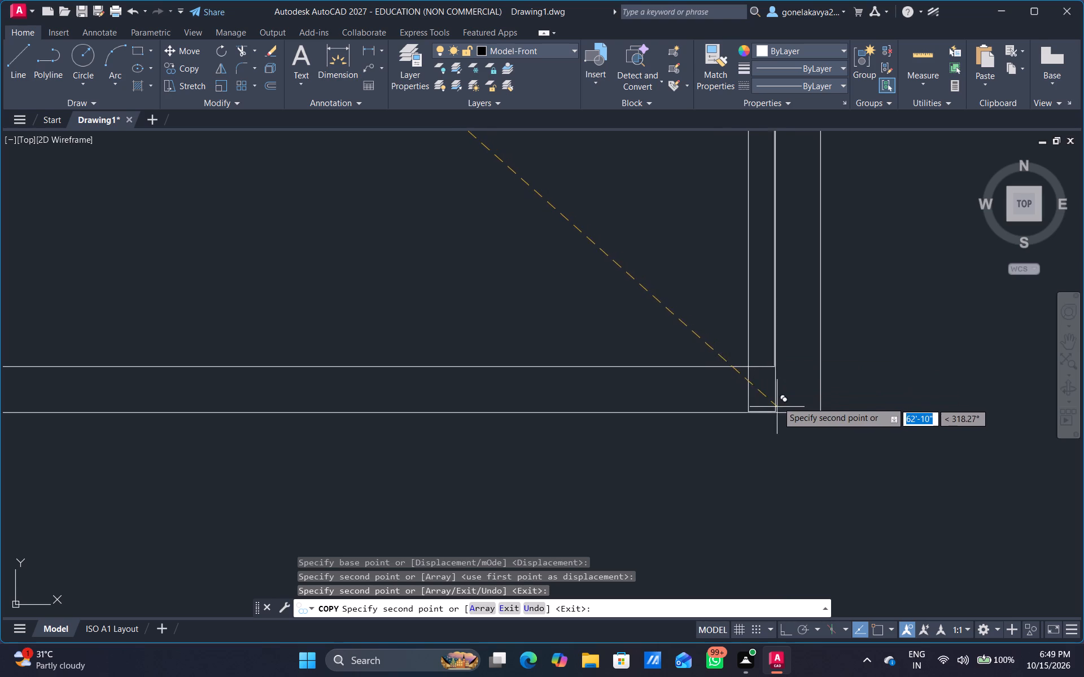
scroll(765, 368, "up", 1)
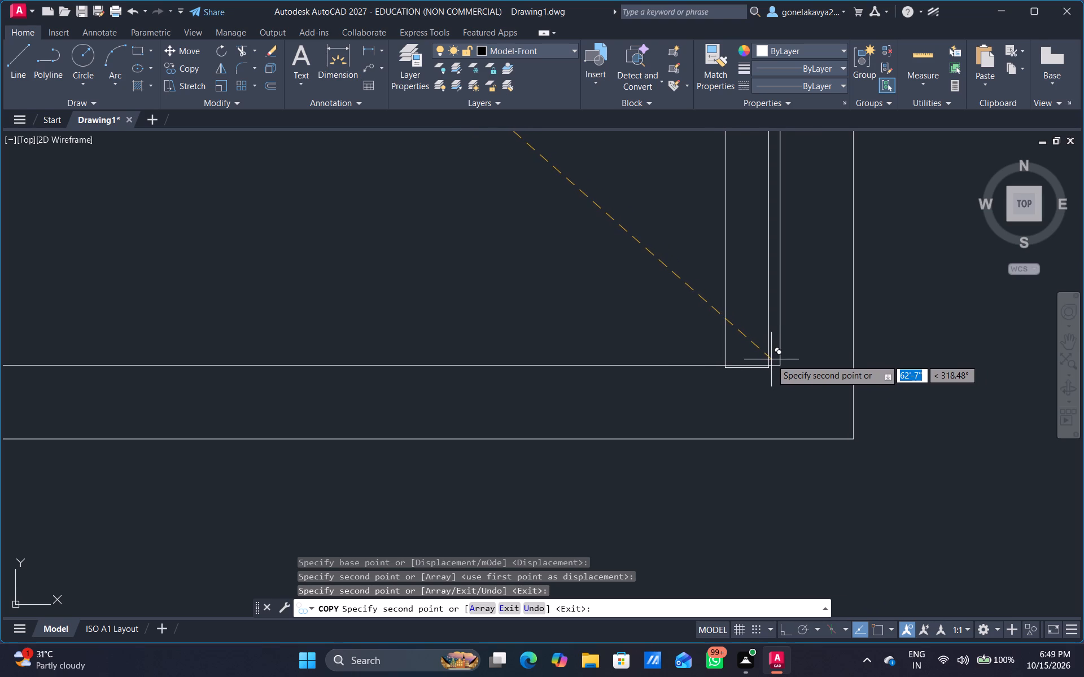
left_click(771, 358)
Place a second vertical leaf copy on the bottom boundary wall's inner line, a short distance left of the corner leaf.
scroll(536, 363, "down", 2)
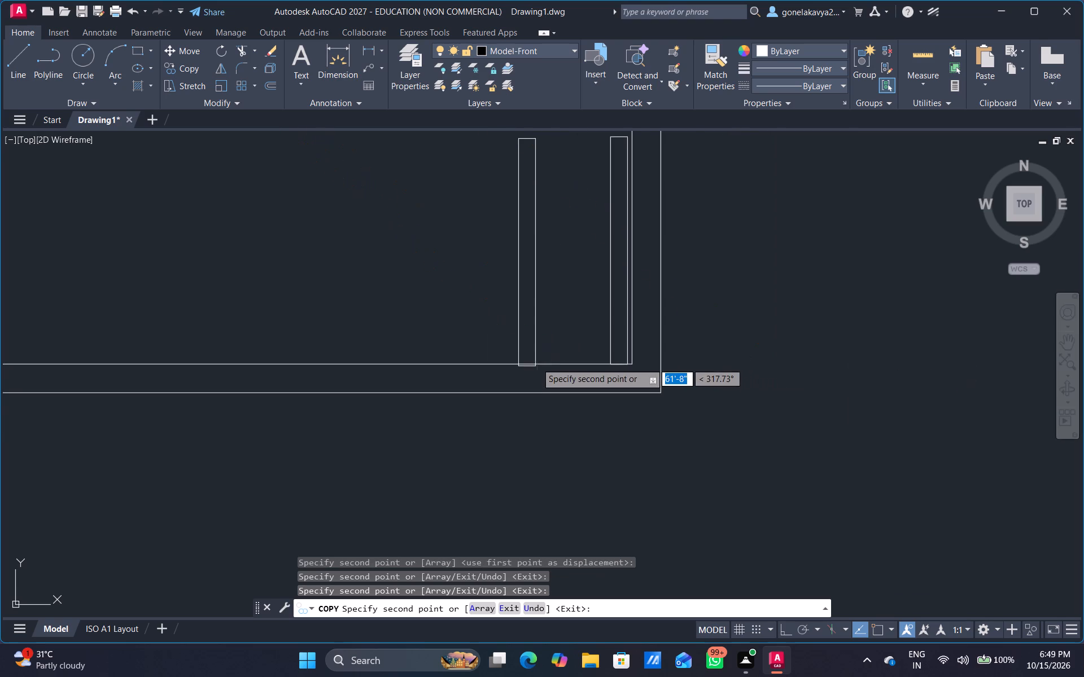
middle_click_drag(534, 357, 794, 397)
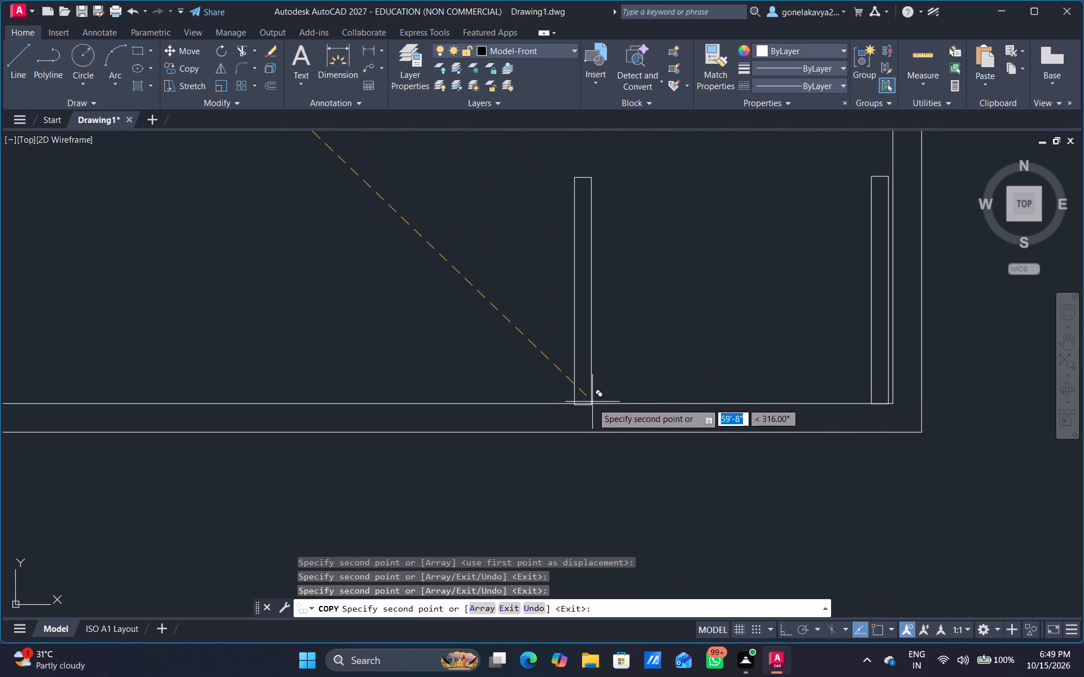
left_click(597, 401)
Place a third vertical leaf copy on the bottom boundary wall's inner line, spaced evenly left of the second, and end the copying.
scroll(716, 329, "down", 4)
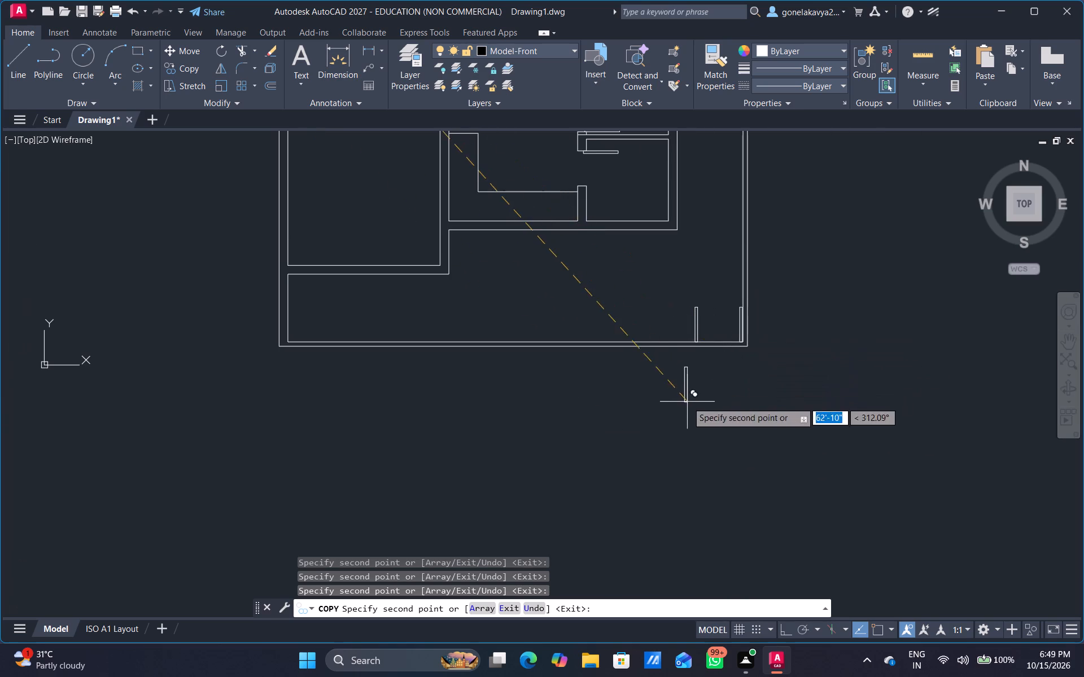
middle_click_drag(685, 429, 671, 458)
scroll(671, 458, "down", 1)
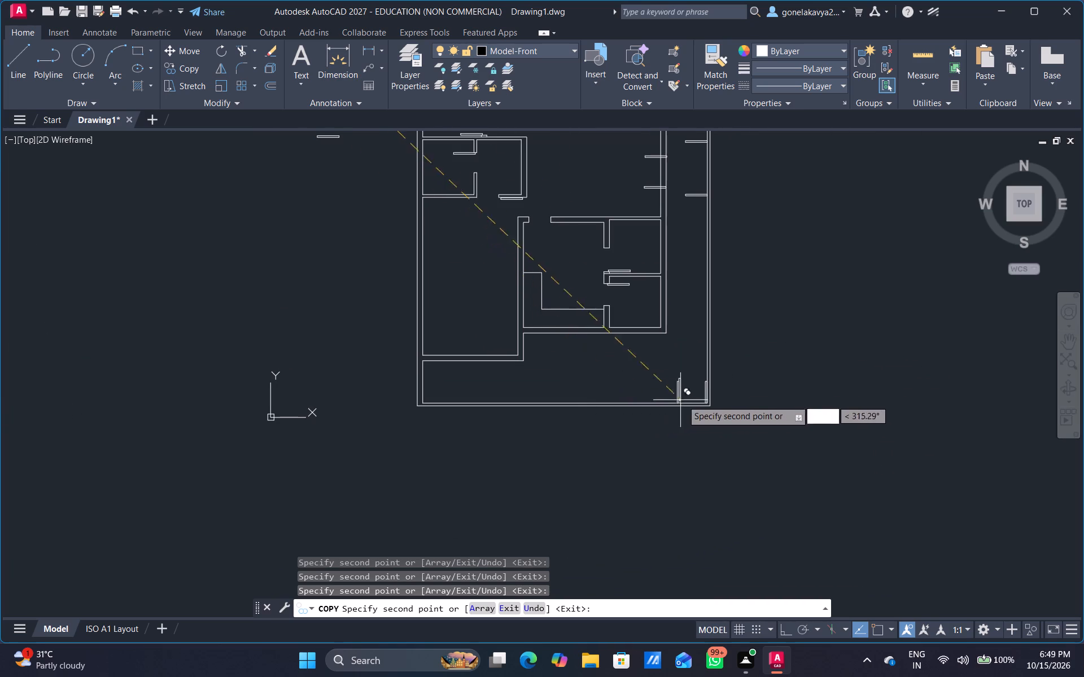
middle_click_drag(629, 412, 648, 406)
scroll(685, 393, "up", 4)
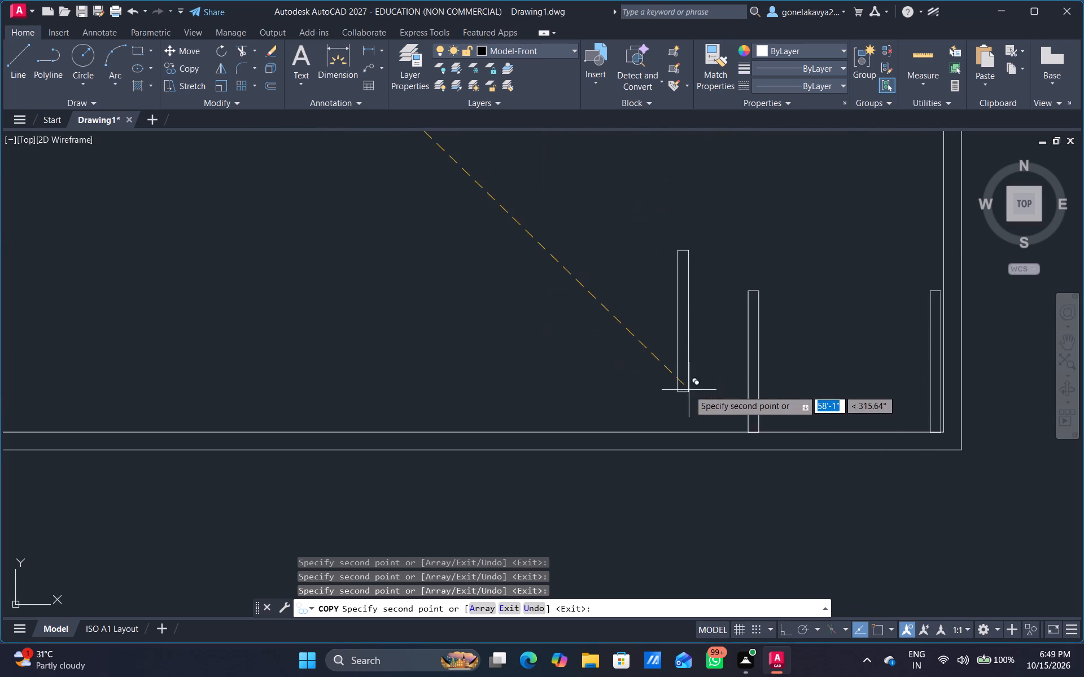
middle_click_drag(648, 409, 824, 410)
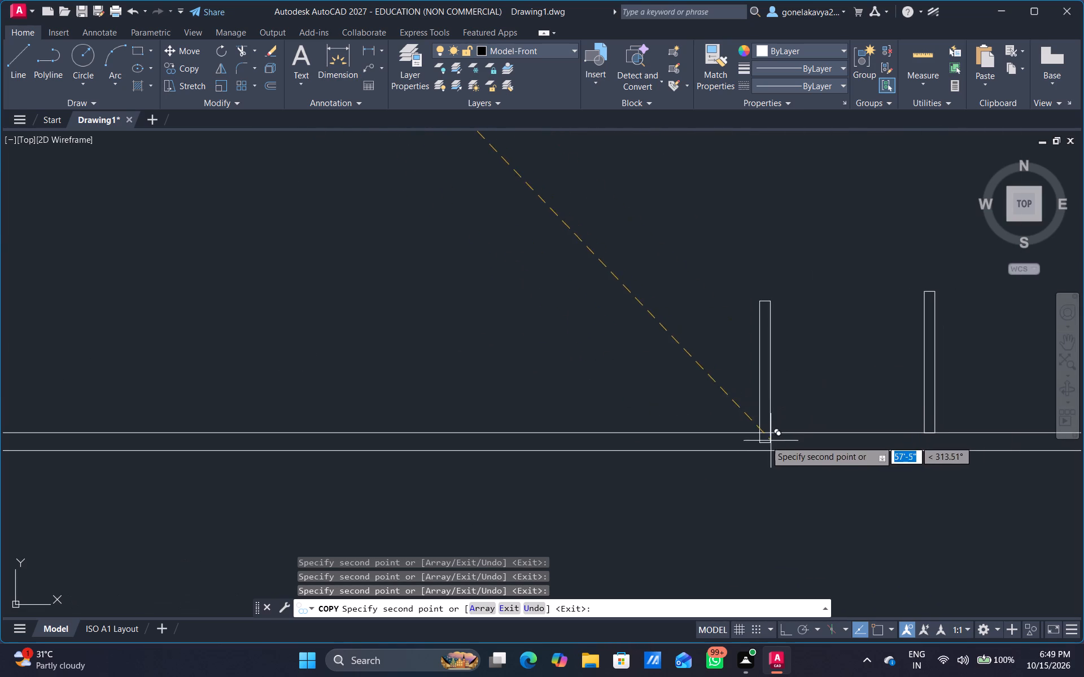
scroll(734, 415, "down", 3)
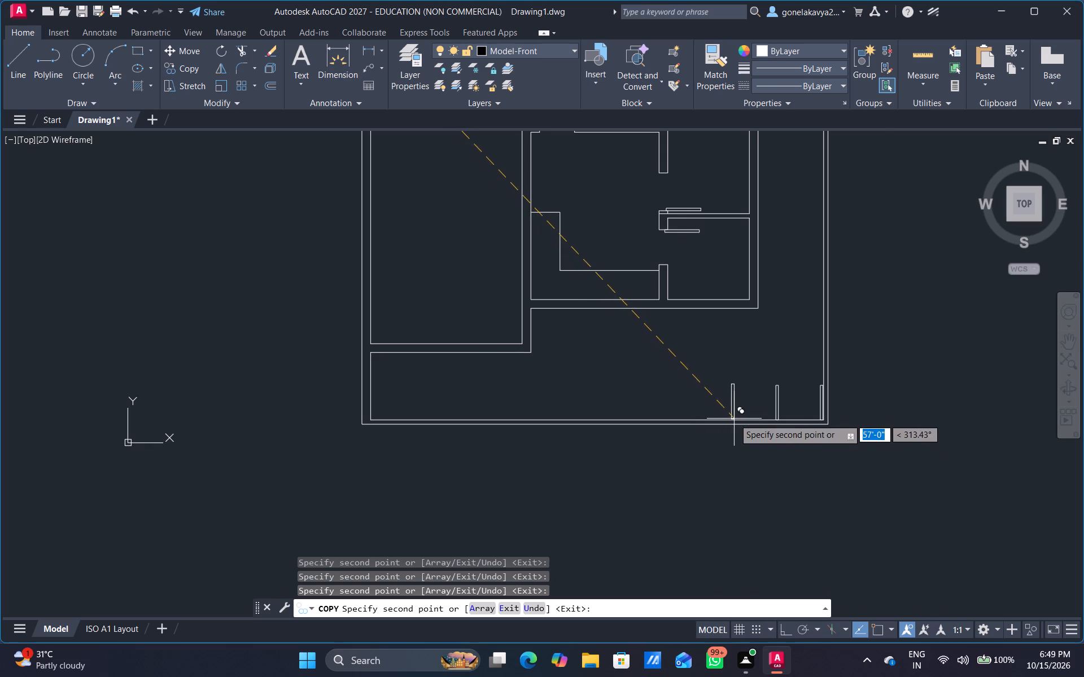
scroll(734, 419, "up", 2)
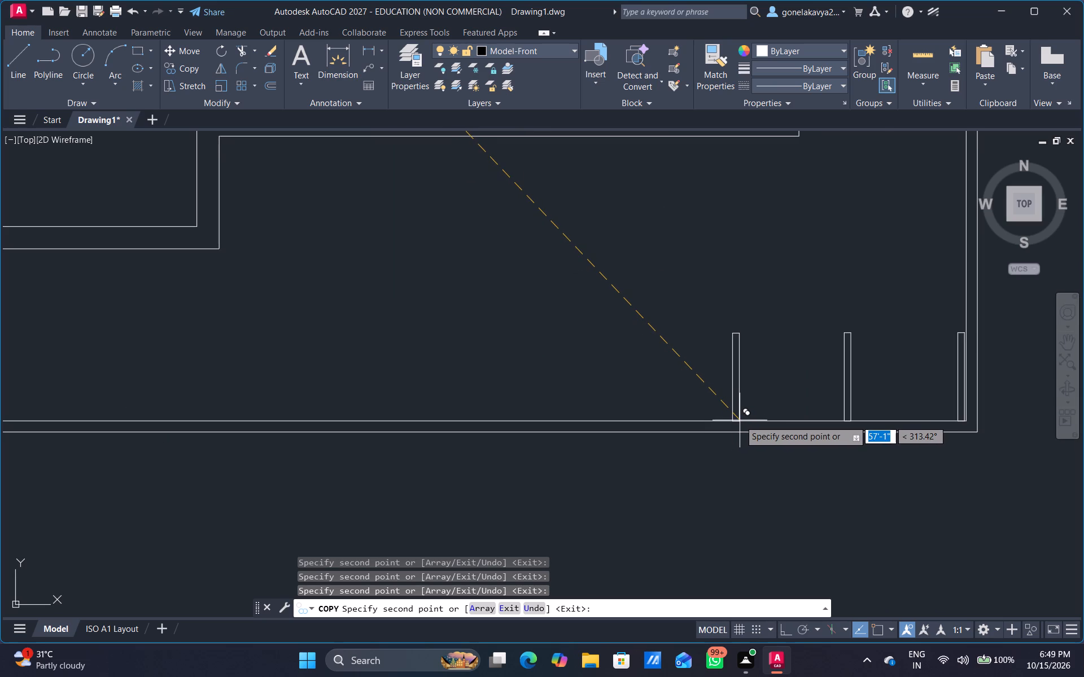
scroll(739, 421, "up", 3)
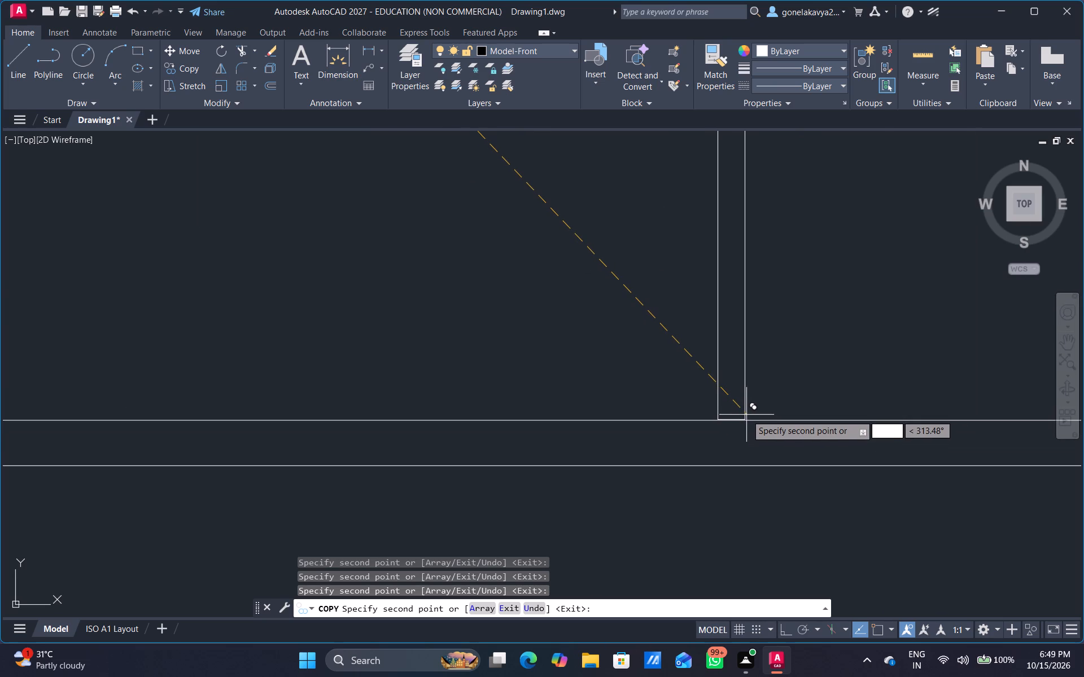
left_click(746, 415)
scroll(815, 323, "down", 5)
scroll(904, 264, "down", 1)
middle_click_drag(895, 278, 770, 490)
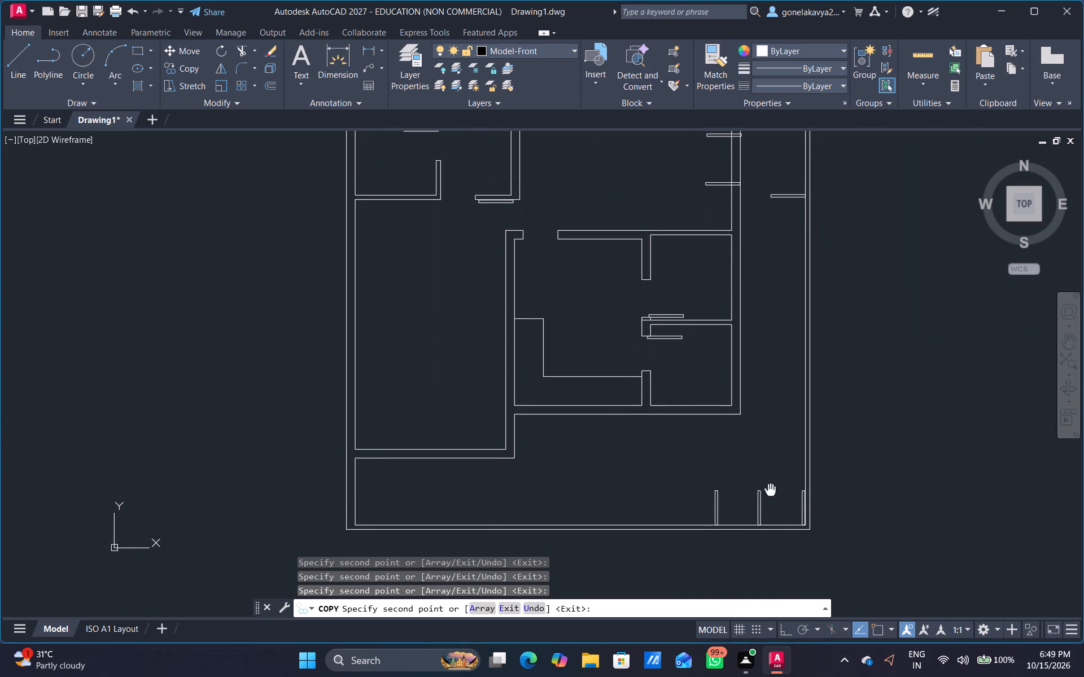
middle_click_drag(770, 490, 767, 493)
middle_click_drag(732, 486, 711, 549)
key("Escape")
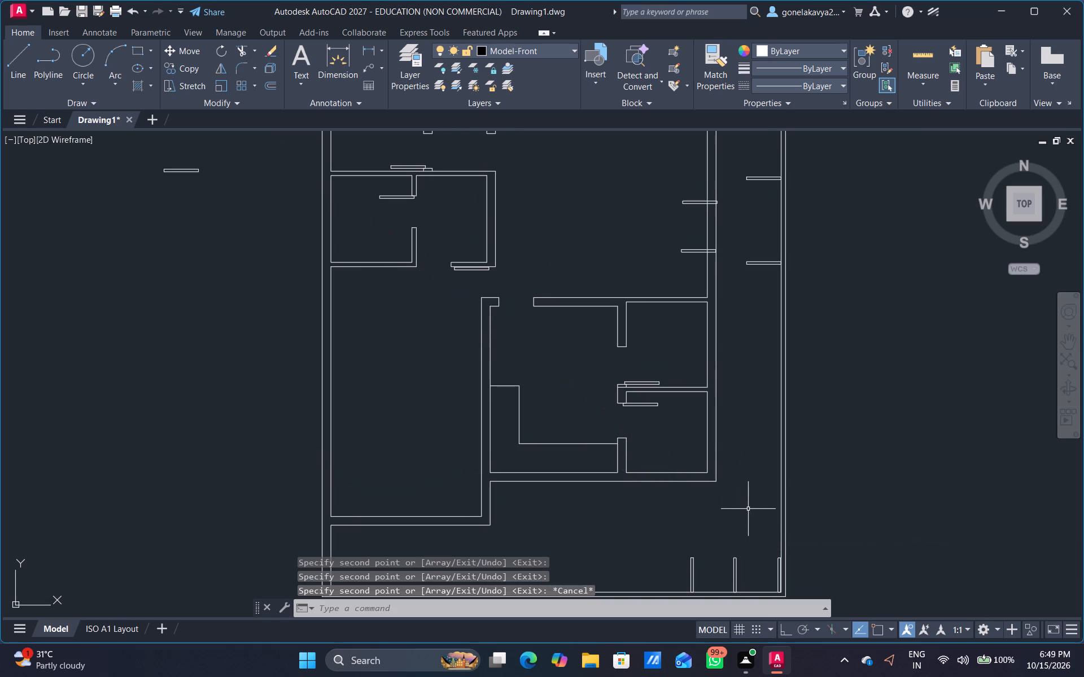
Move the upper horizontal leaf crossing the house's right outer wall about 1" left, bringing its lower-right corner to the wall's outer line.
scroll(732, 248, "up", 3)
middle_click_drag(748, 266, 807, 493)
scroll(706, 292, "up", 3)
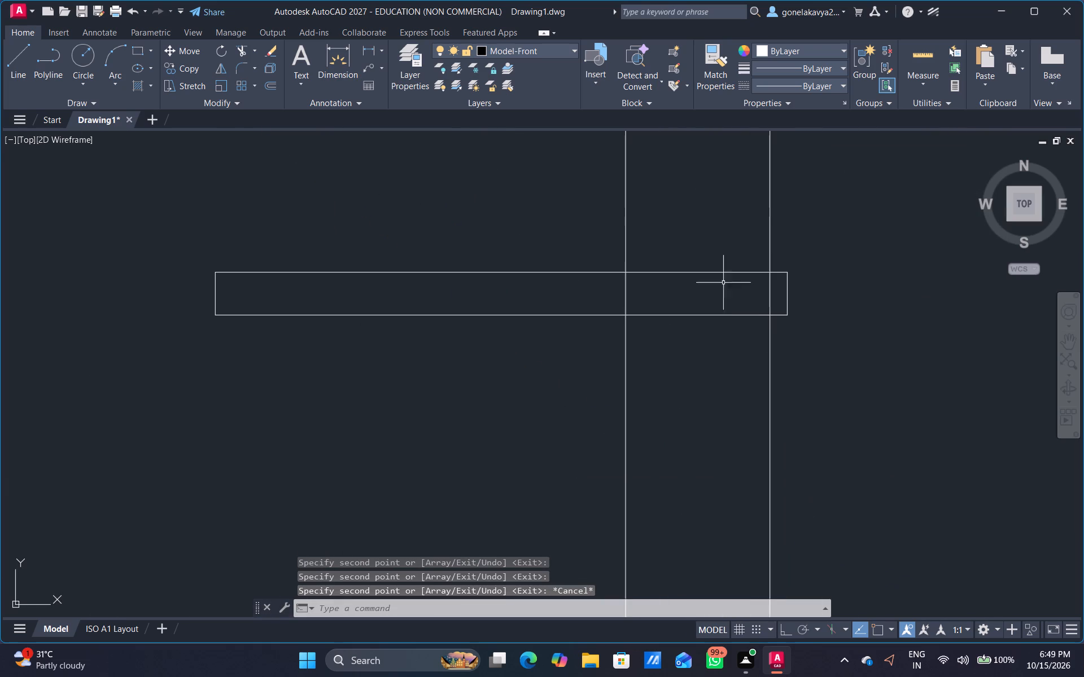
left_click(729, 316)
right_click(725, 316)
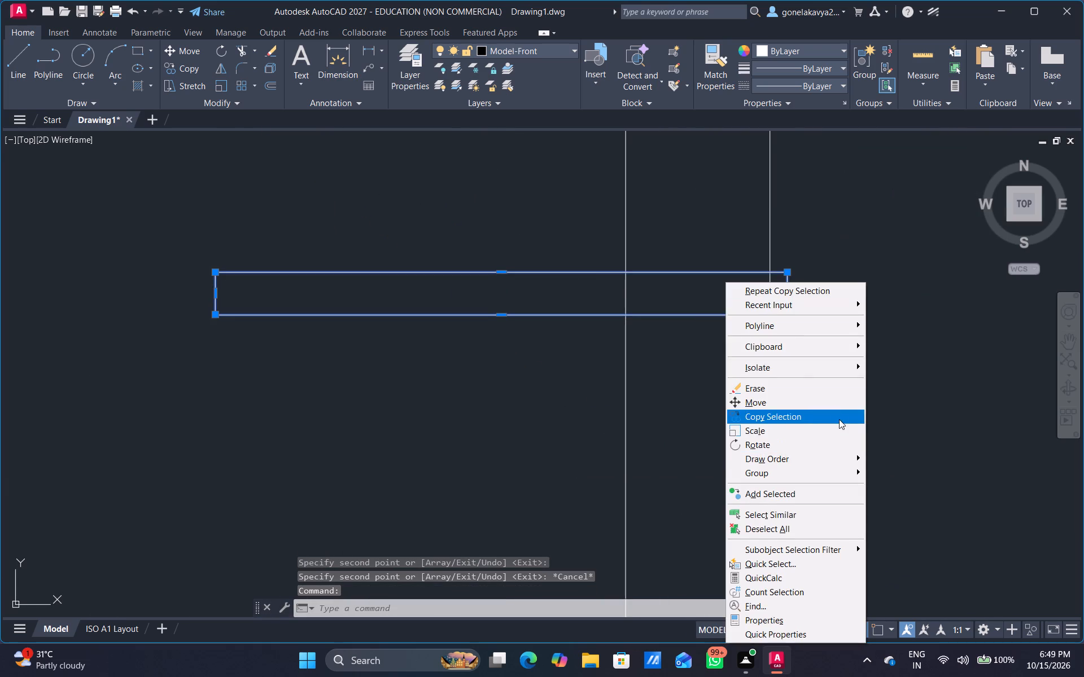
left_click(831, 404)
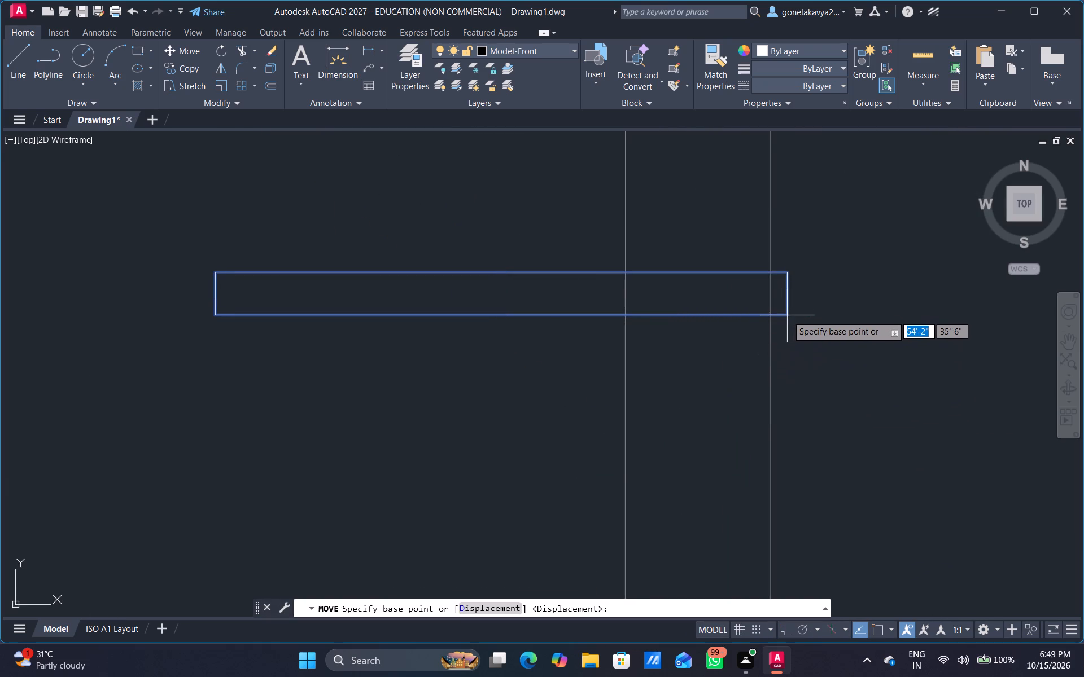
left_click(788, 315)
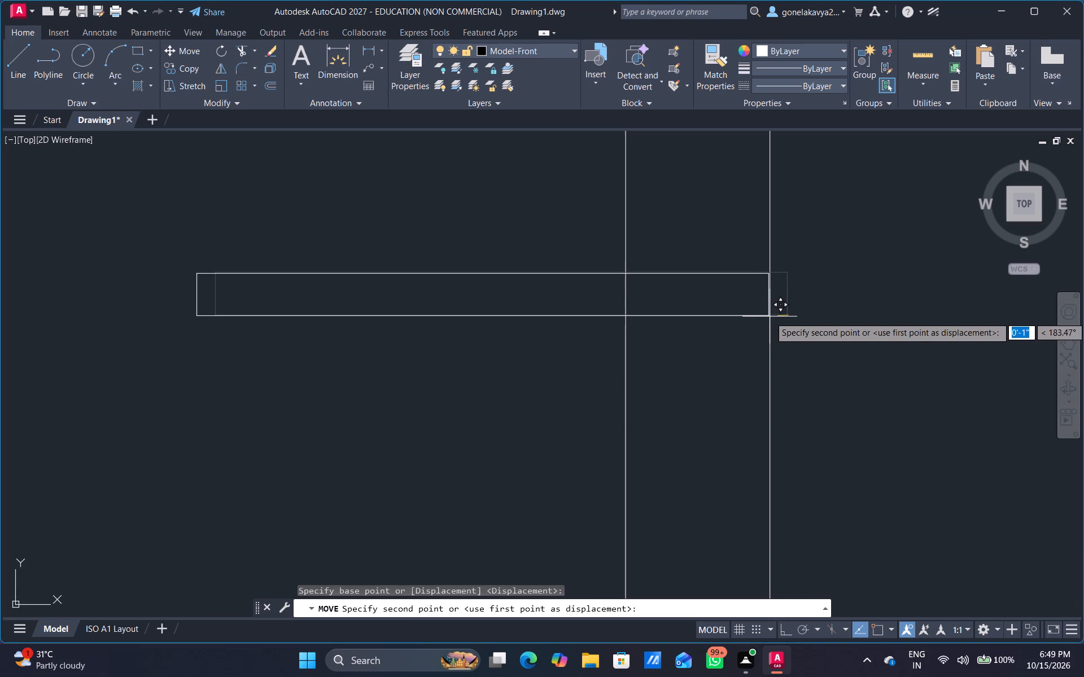
left_click(770, 317)
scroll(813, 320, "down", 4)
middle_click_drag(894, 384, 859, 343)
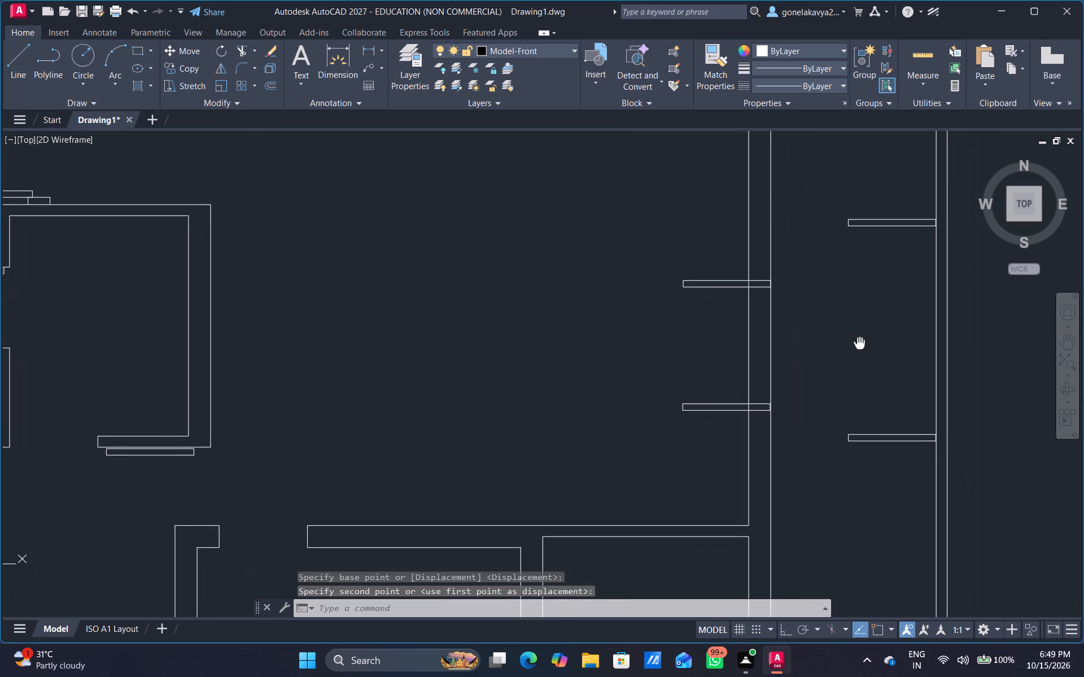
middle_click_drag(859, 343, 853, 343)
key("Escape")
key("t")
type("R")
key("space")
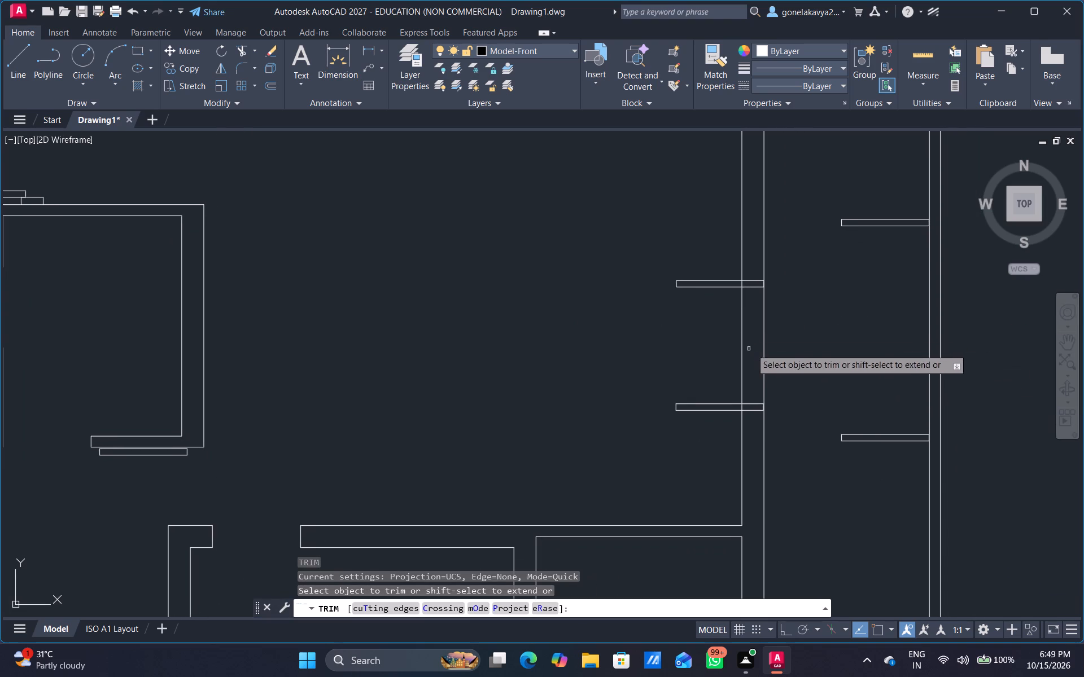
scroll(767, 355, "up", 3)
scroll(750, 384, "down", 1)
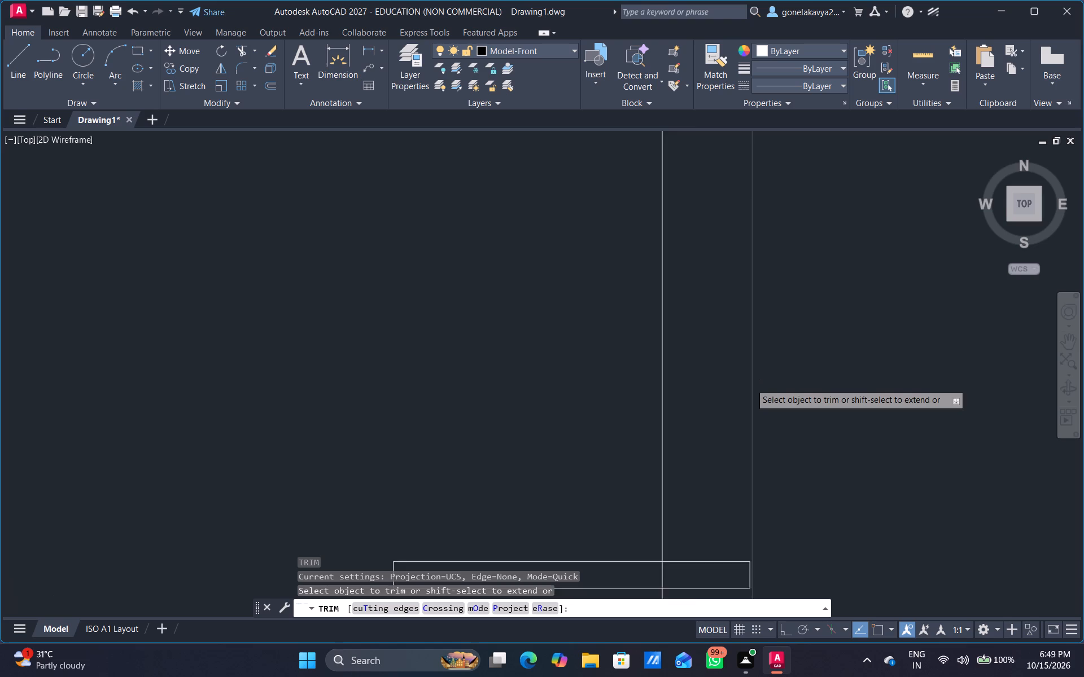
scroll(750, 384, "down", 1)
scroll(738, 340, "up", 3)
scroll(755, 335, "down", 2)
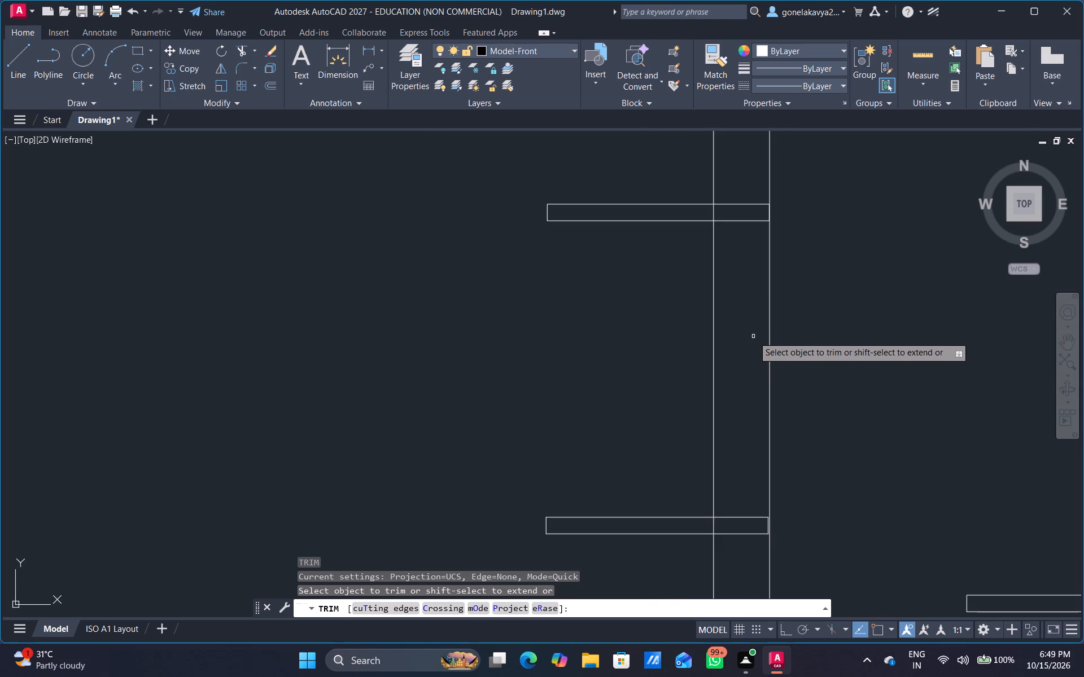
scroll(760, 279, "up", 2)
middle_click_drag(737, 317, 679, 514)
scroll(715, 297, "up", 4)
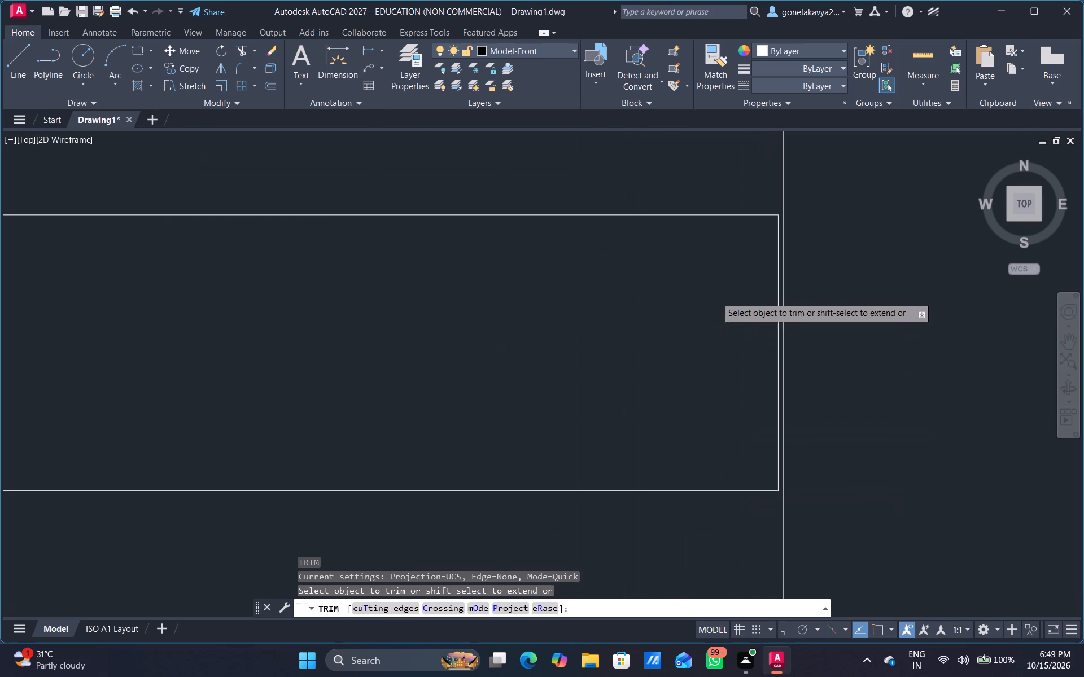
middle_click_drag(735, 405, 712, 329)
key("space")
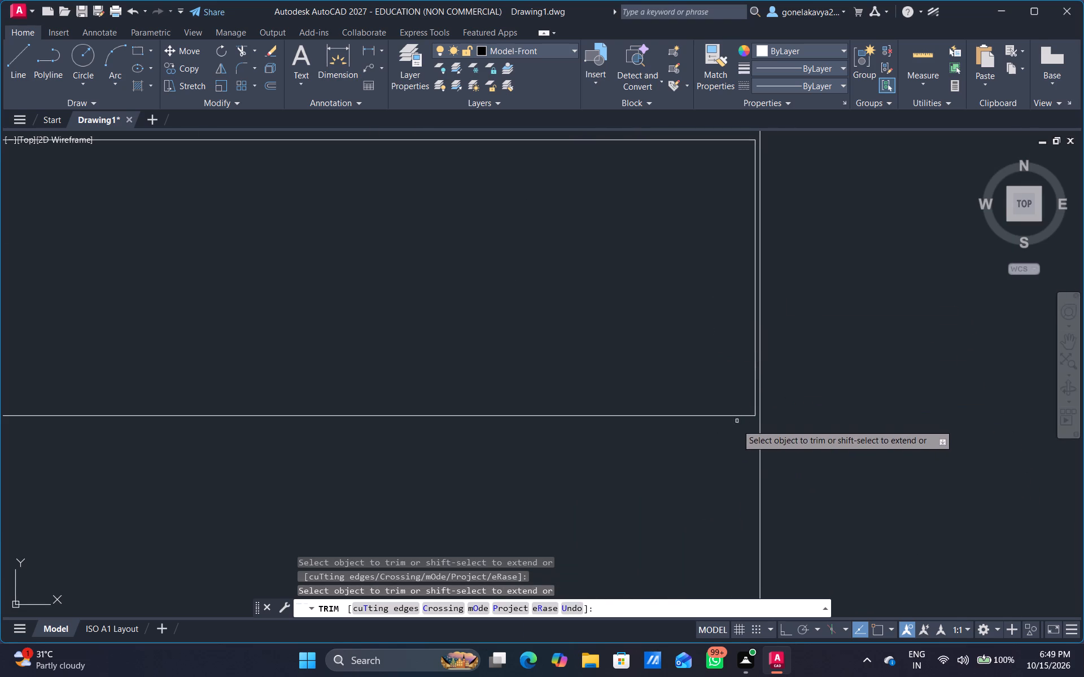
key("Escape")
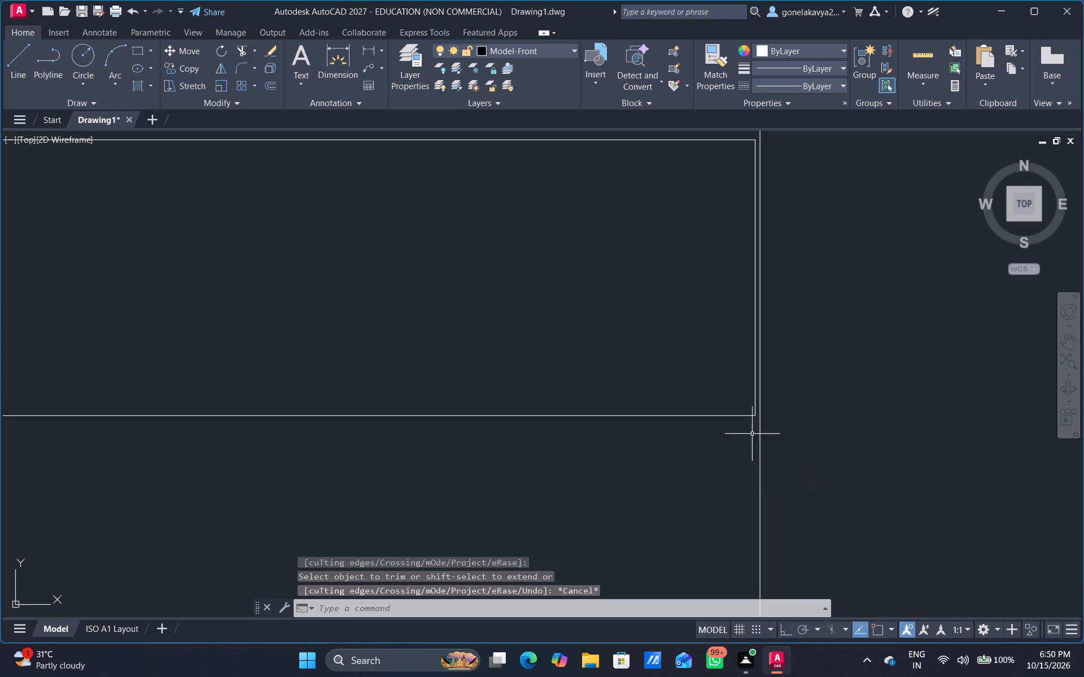
Stretch the right edge of the upper horizontal leaf crossing the house's right outer wall out to that wall's outer line.
left_click(733, 416)
scroll(746, 414, "up", 4)
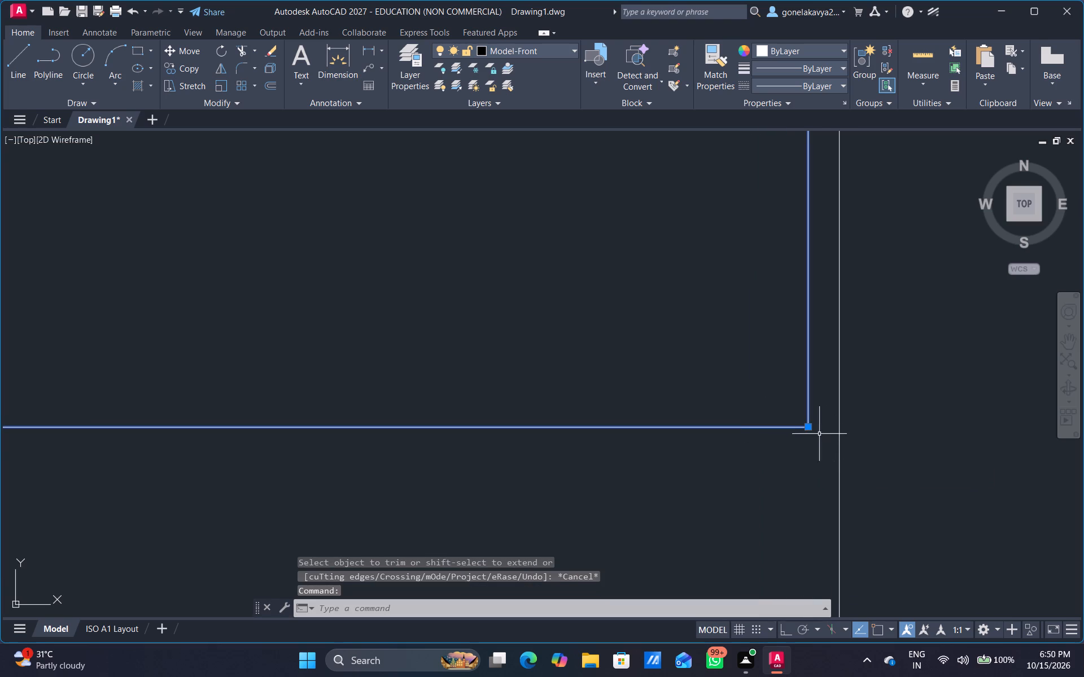
left_click(807, 425)
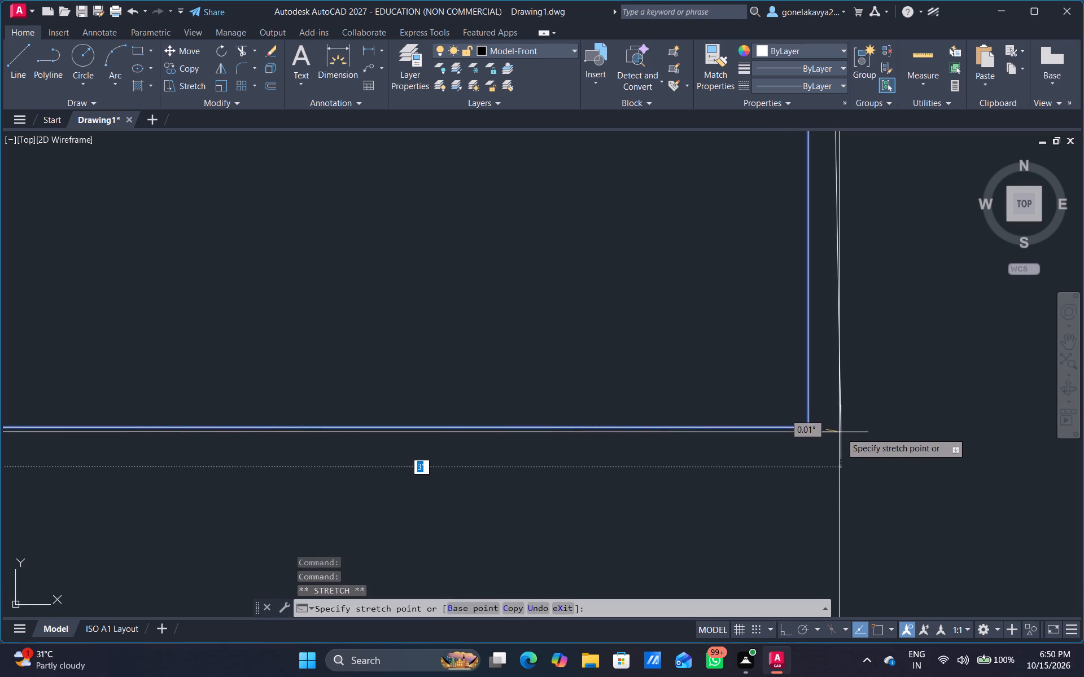
key("Escape")
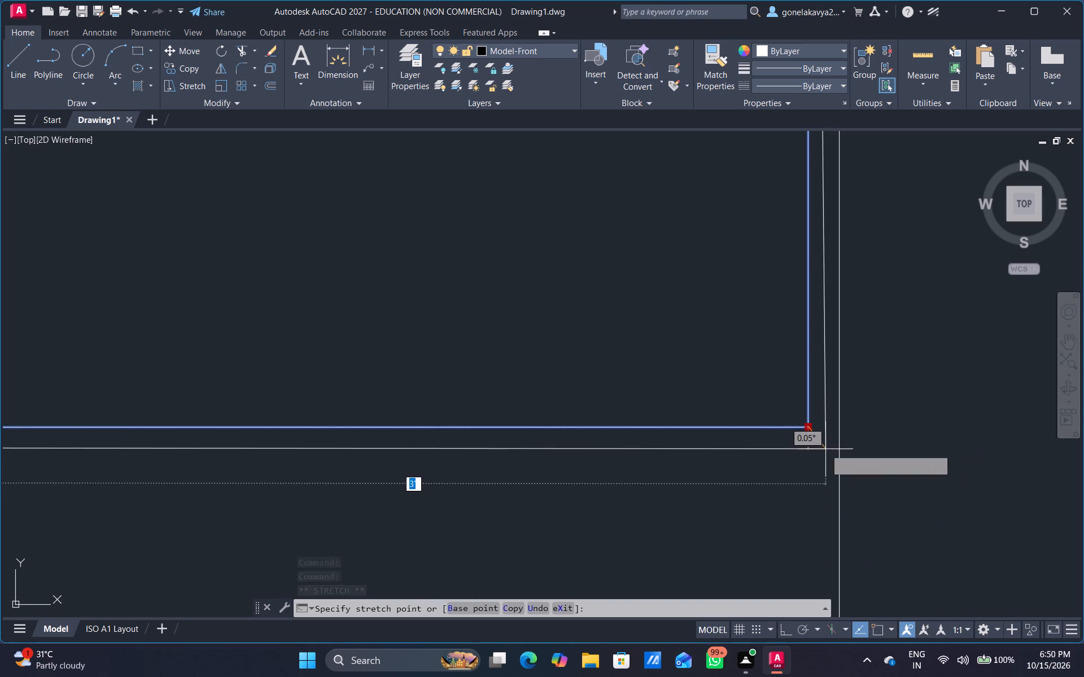
scroll(793, 390, "down", 3)
middle_click_drag(799, 318, 821, 489)
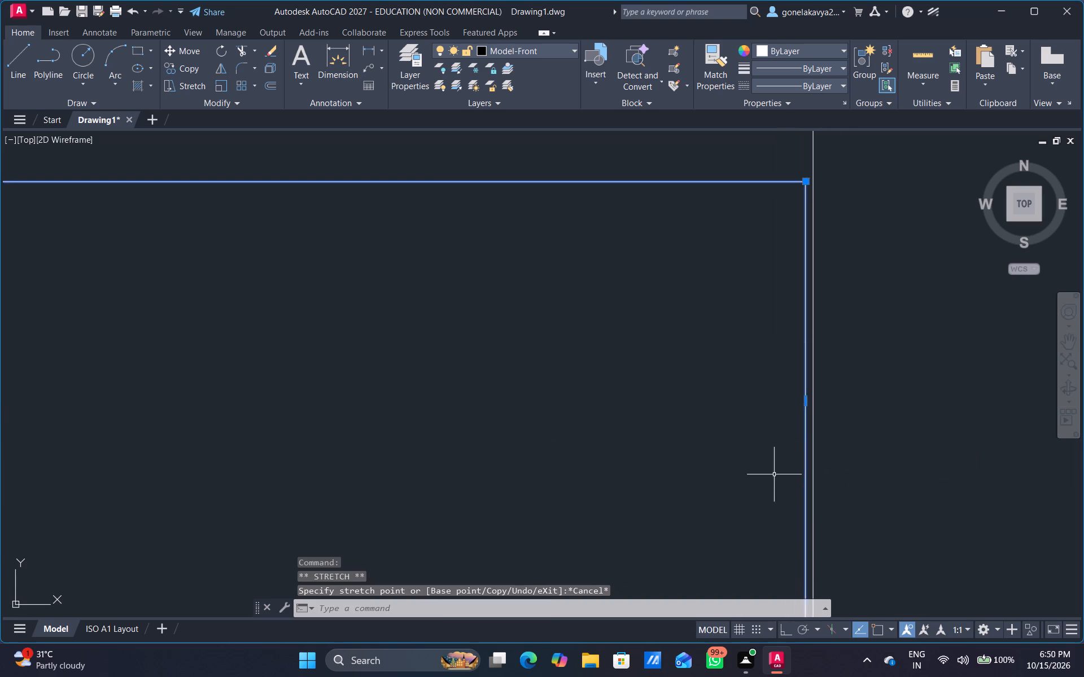
scroll(782, 461, "up", 3)
scroll(881, 493, "down", 2)
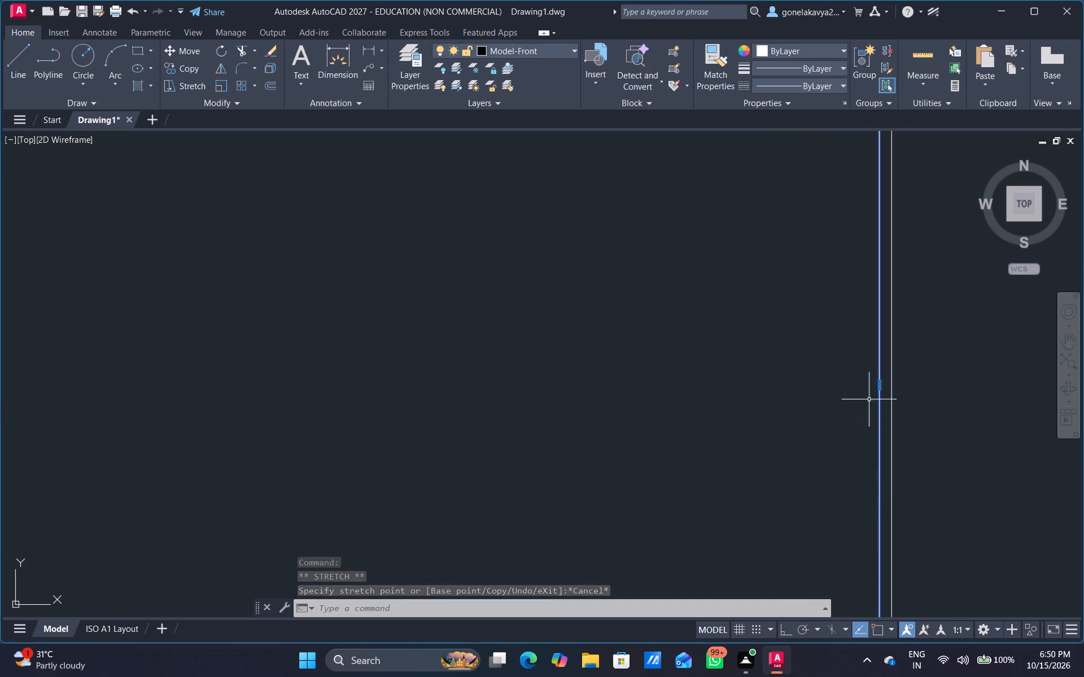
left_click(882, 388)
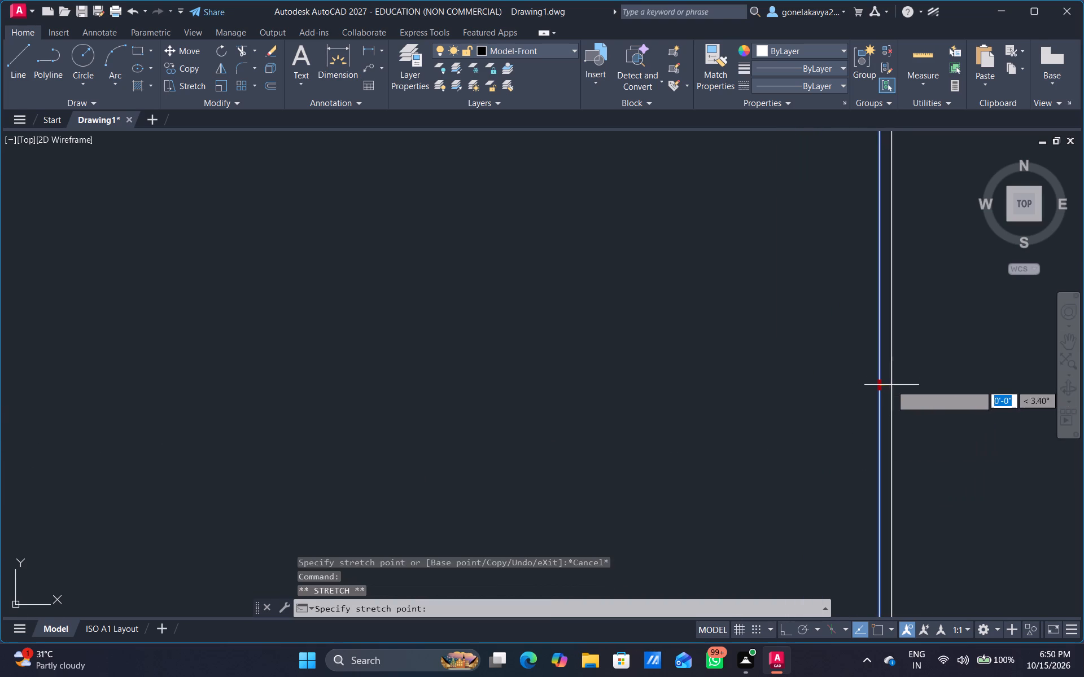
scroll(891, 385, "up", 8)
middle_click_drag(871, 406, 760, 458)
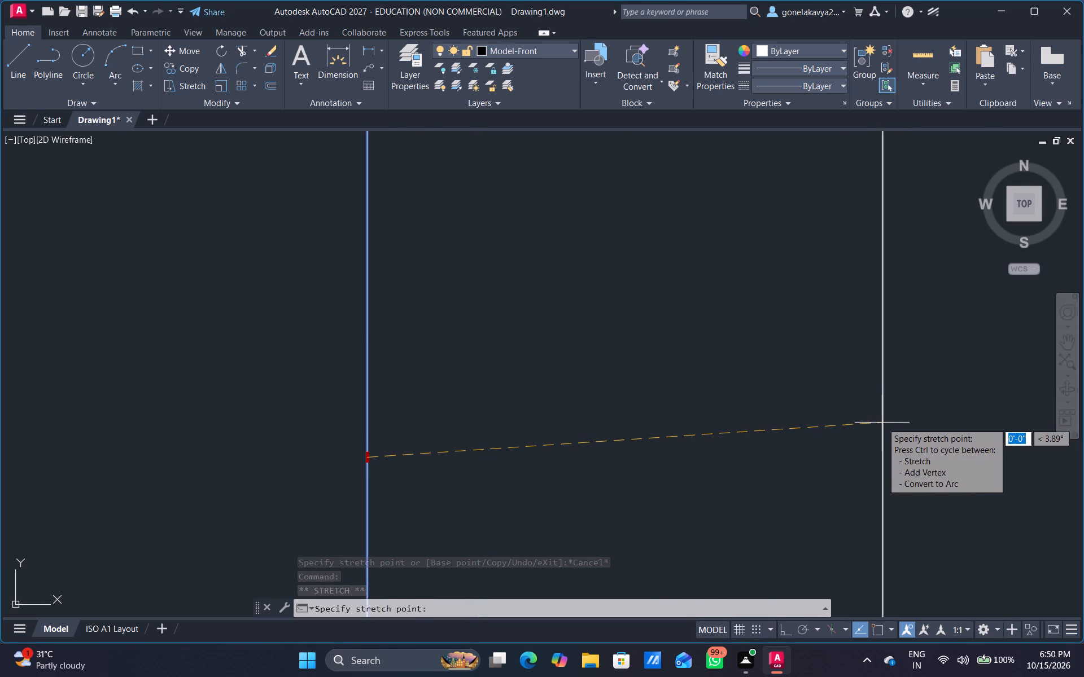
left_click(882, 424)
scroll(902, 405, "down", 5)
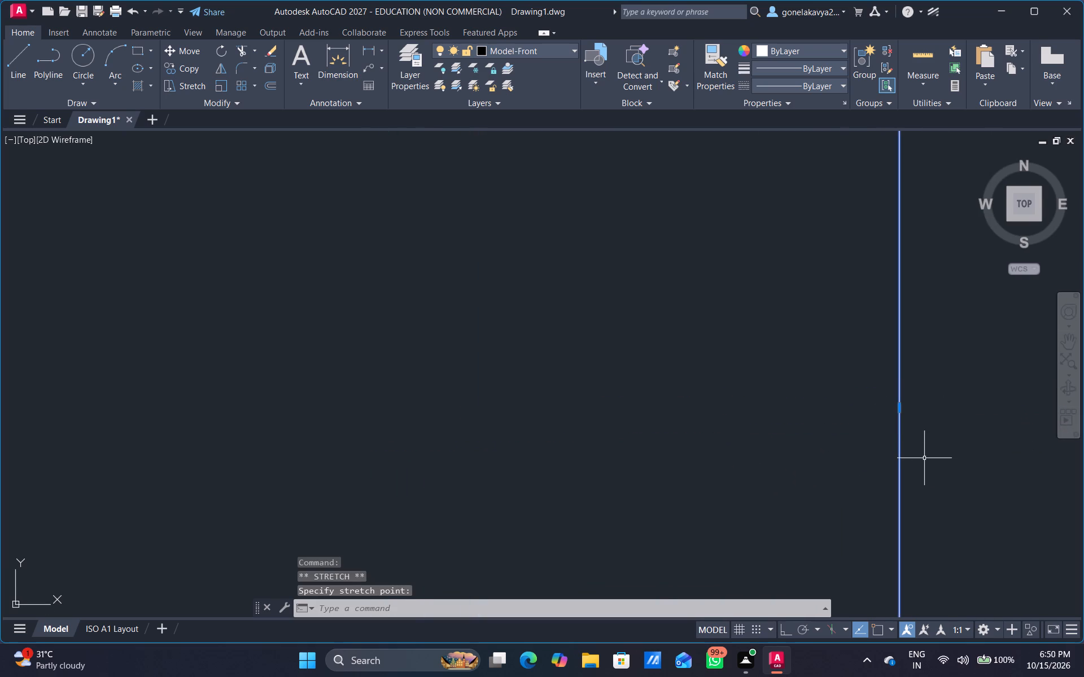
key("Escape")
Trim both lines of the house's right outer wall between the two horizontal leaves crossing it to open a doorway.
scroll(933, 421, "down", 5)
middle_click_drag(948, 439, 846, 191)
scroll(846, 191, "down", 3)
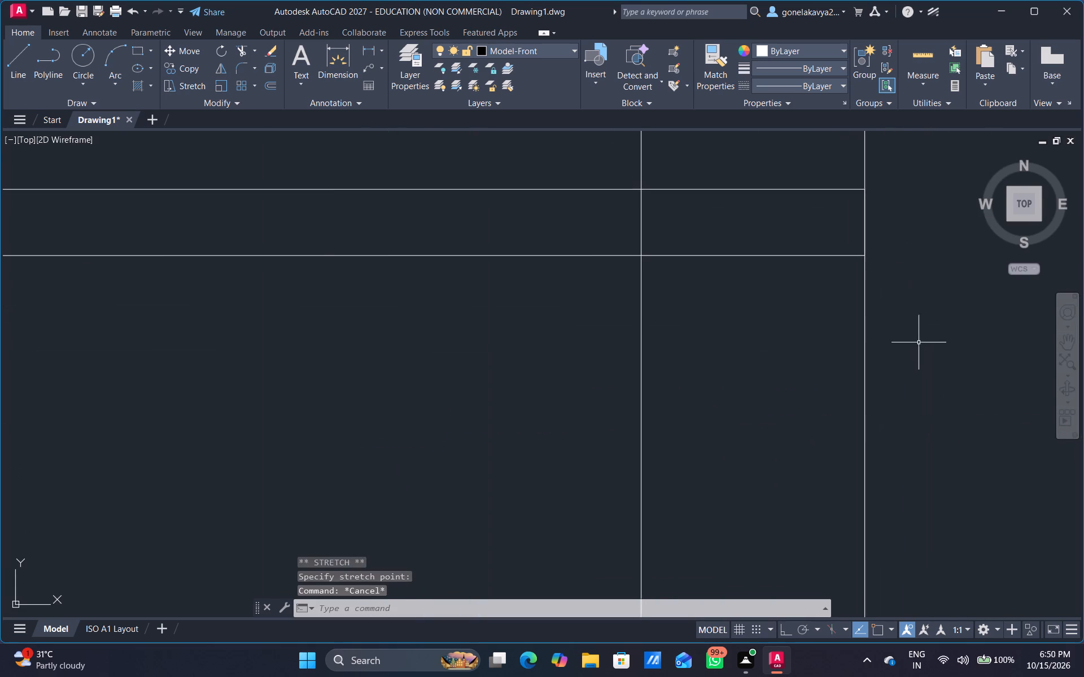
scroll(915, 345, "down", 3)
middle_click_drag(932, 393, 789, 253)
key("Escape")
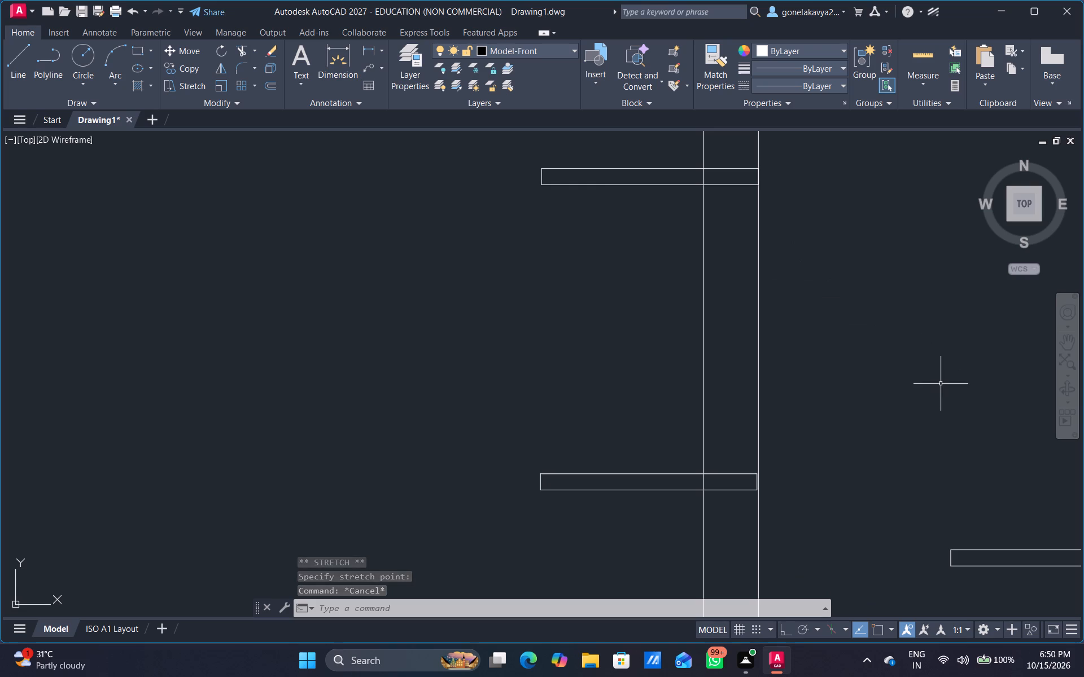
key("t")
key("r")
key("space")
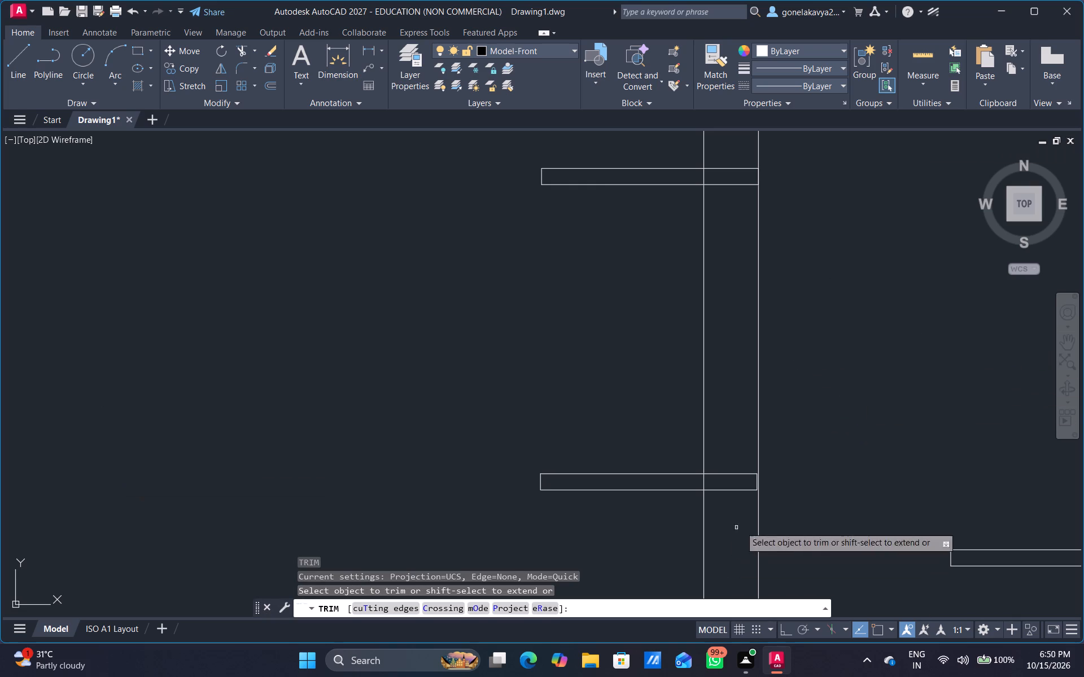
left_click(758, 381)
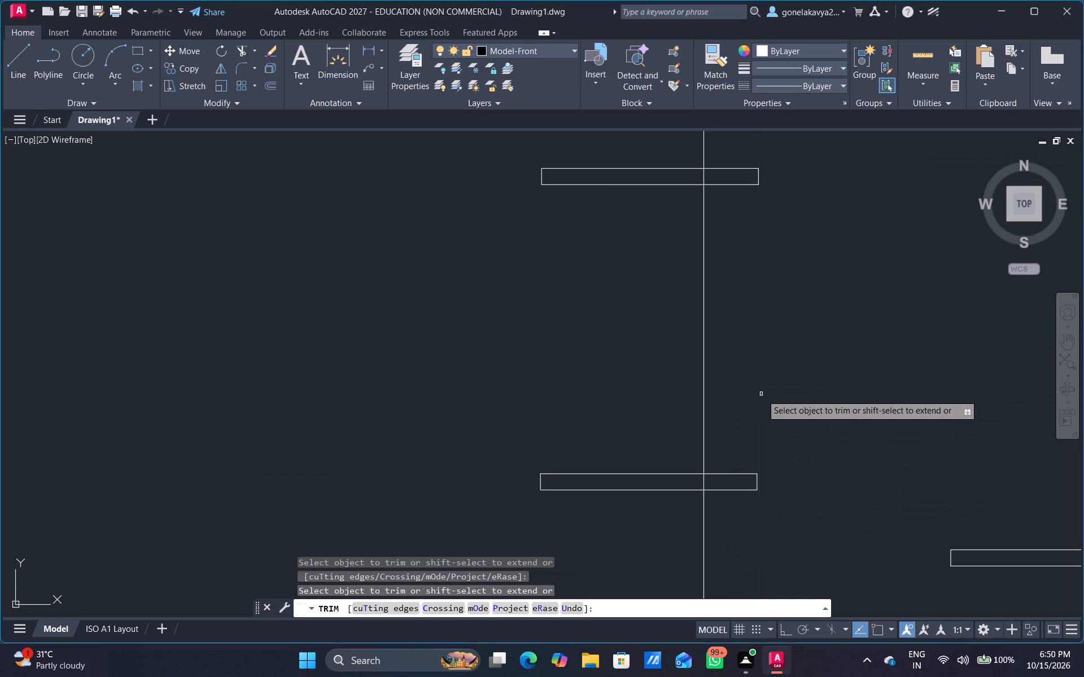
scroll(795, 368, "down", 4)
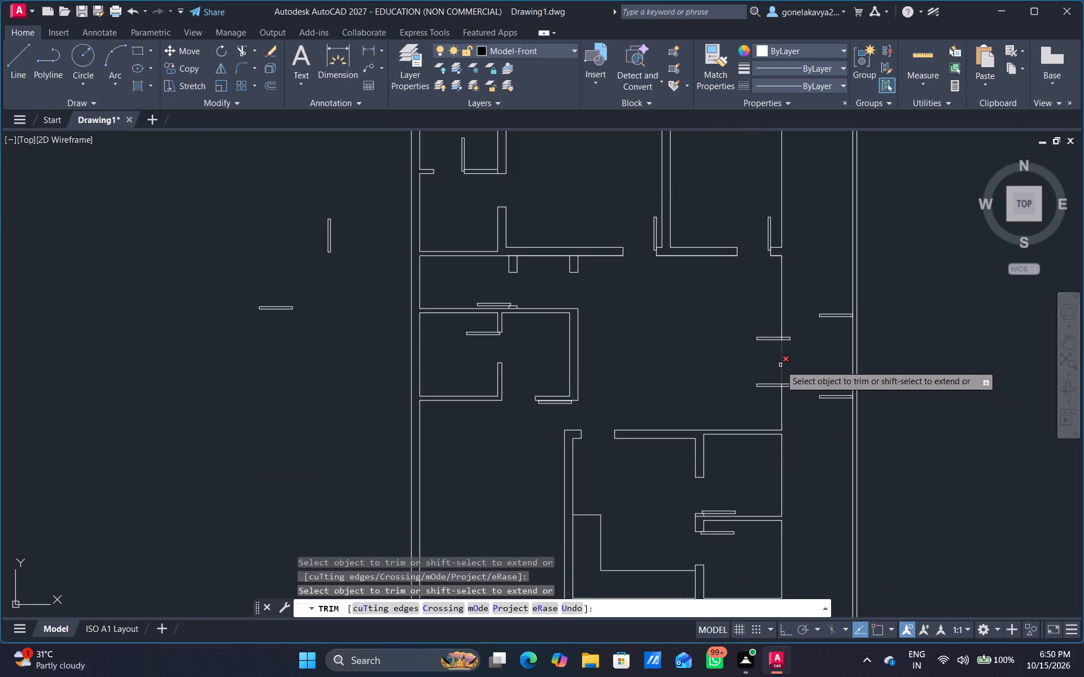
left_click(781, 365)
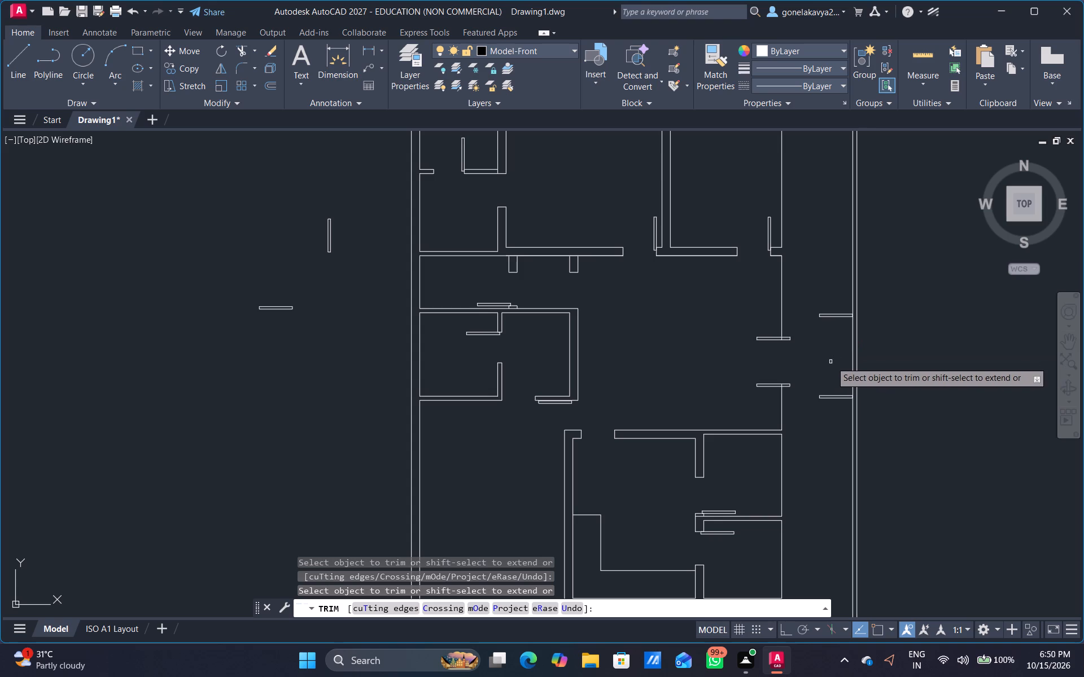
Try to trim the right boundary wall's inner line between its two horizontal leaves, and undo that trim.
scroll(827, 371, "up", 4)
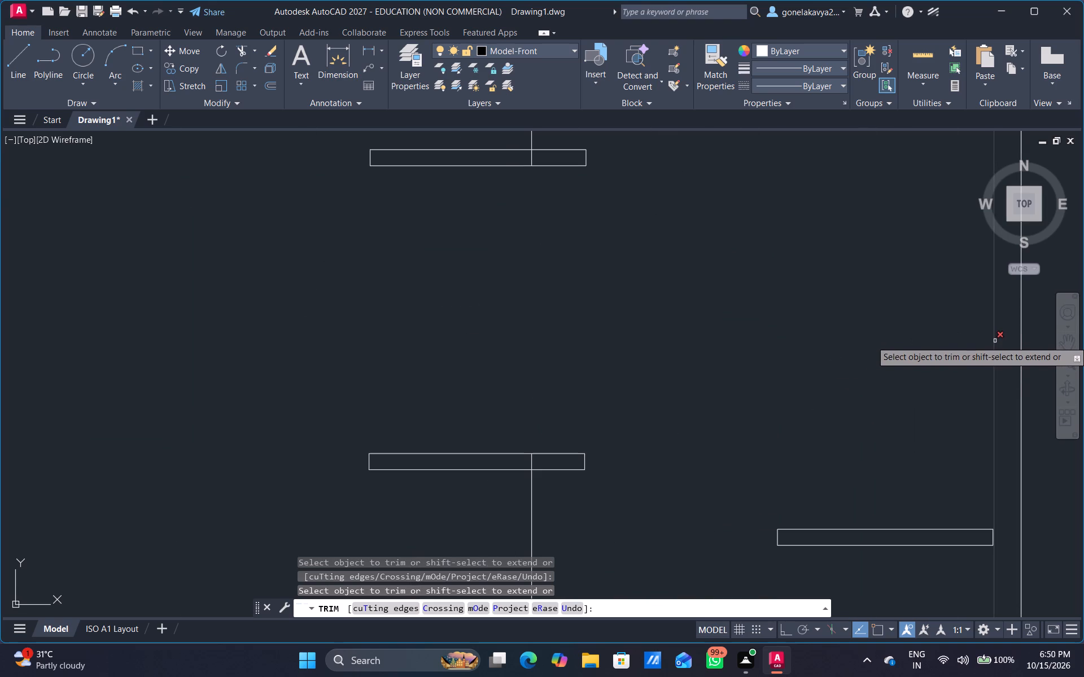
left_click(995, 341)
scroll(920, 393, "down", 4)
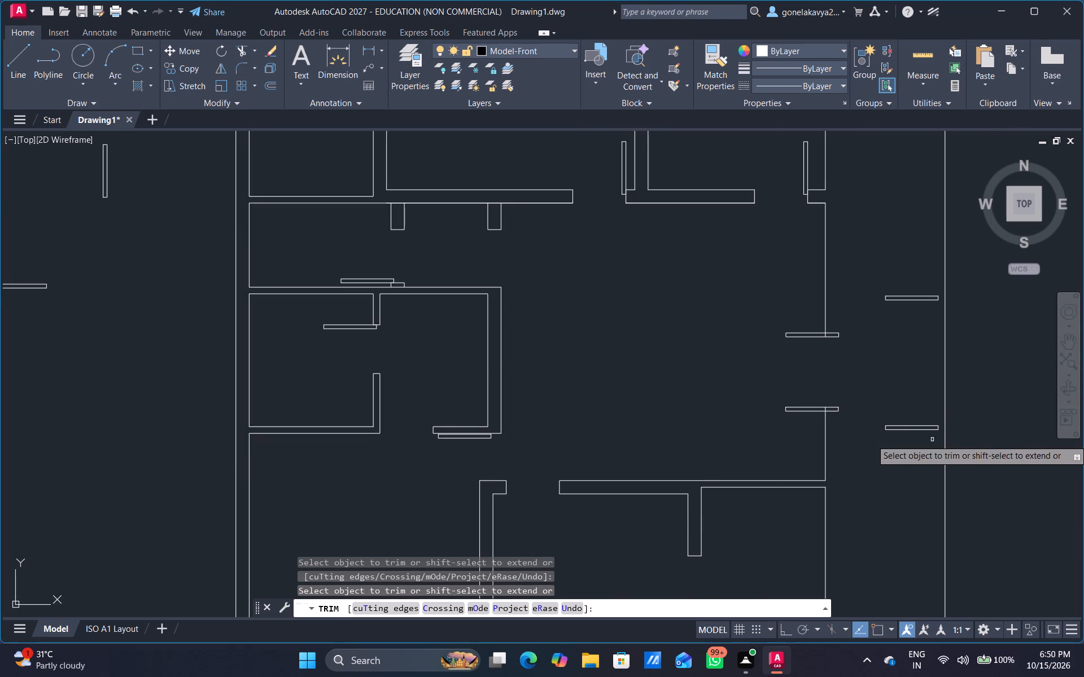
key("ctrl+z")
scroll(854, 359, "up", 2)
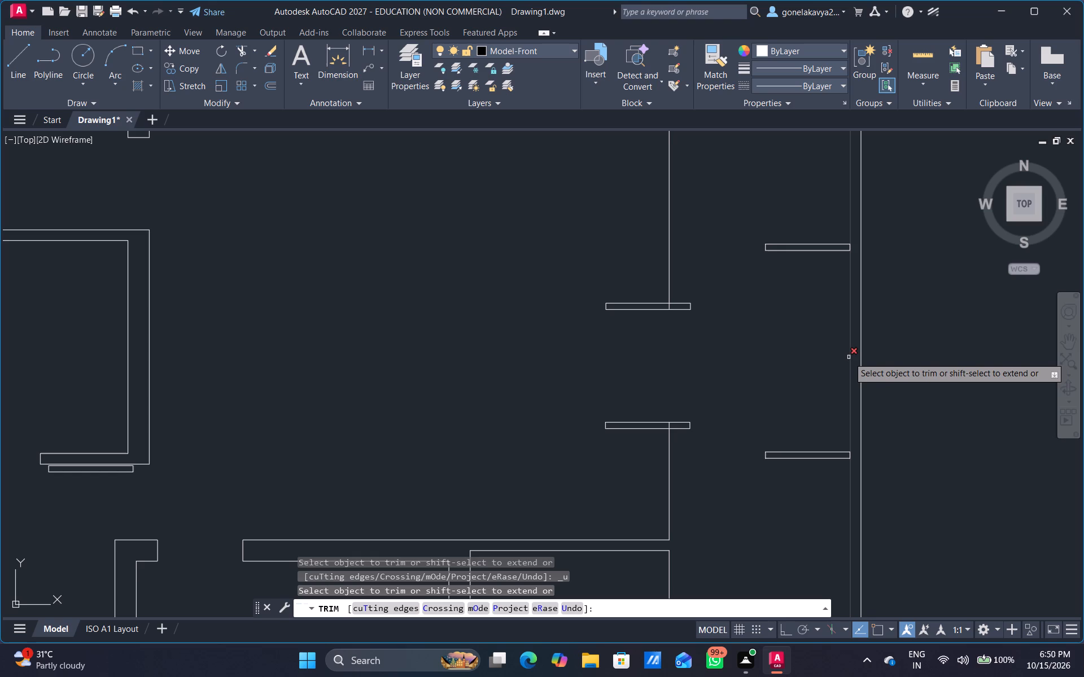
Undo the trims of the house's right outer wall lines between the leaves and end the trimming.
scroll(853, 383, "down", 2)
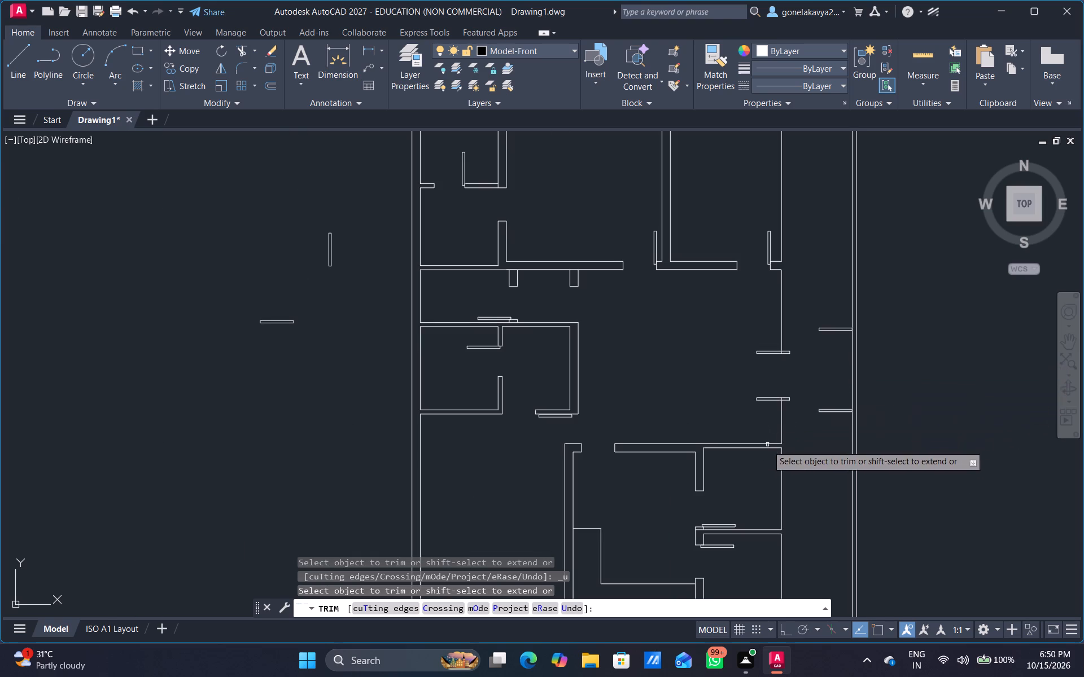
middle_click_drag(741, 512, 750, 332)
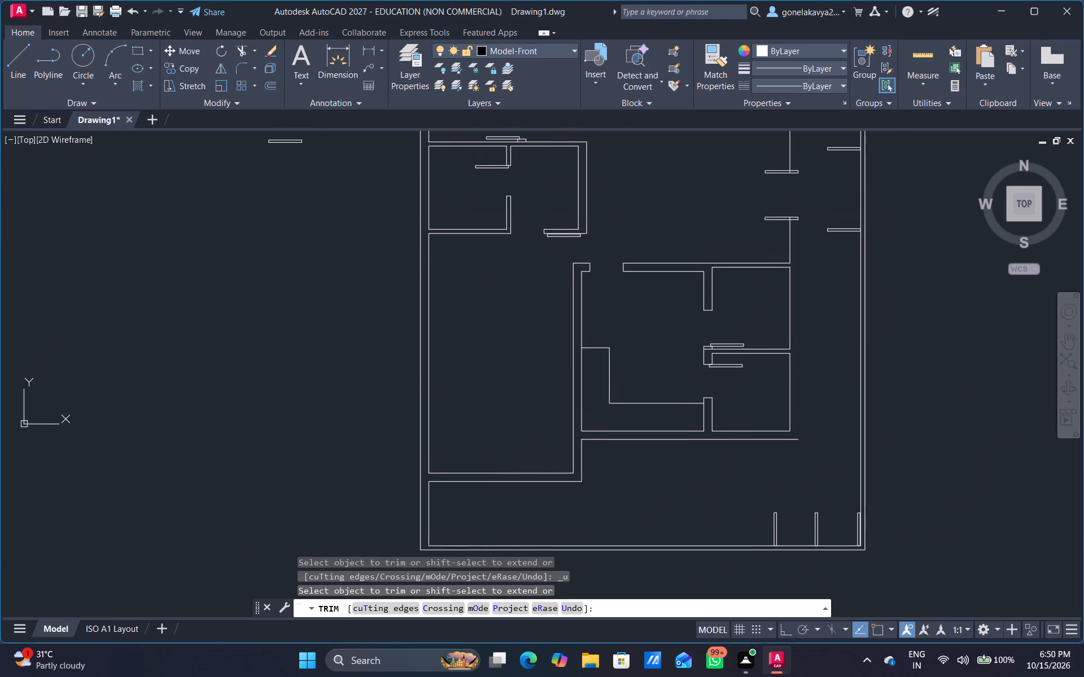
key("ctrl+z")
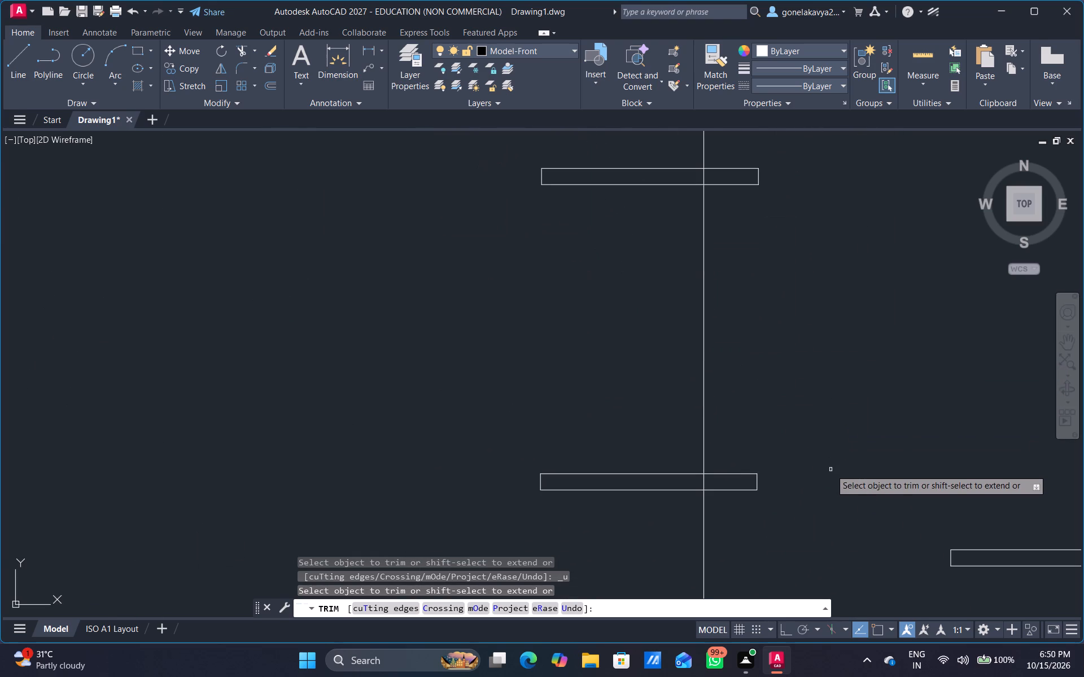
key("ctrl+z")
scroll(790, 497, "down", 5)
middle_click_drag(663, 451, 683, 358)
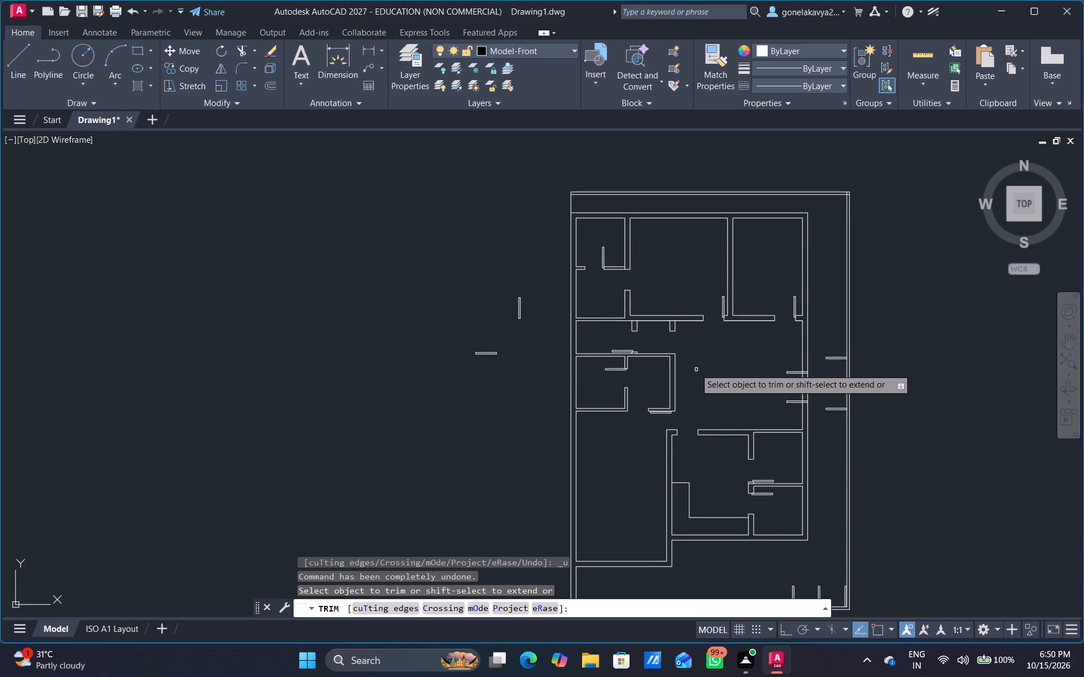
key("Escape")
Draw a three-point door-swing arc from the top-left room leaf's upper-right corner through its upper-left corner to the end of the opposite wall stub.
type("AR")
type("C")
key("space")
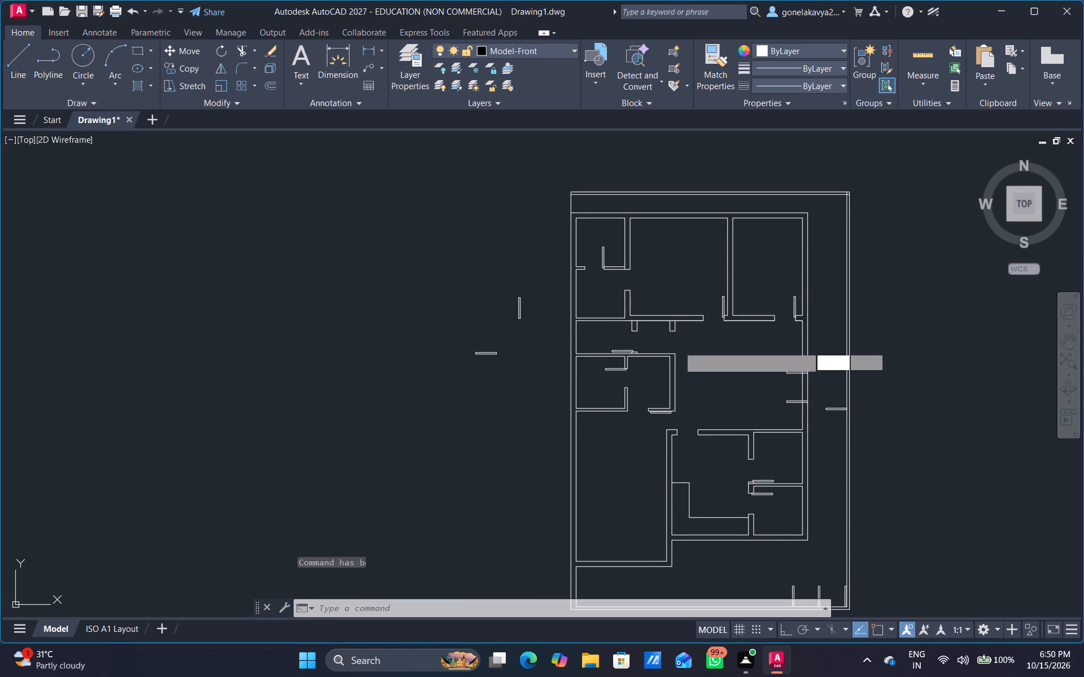
scroll(628, 281, "up", 3)
middle_click_drag(632, 280, 875, 495)
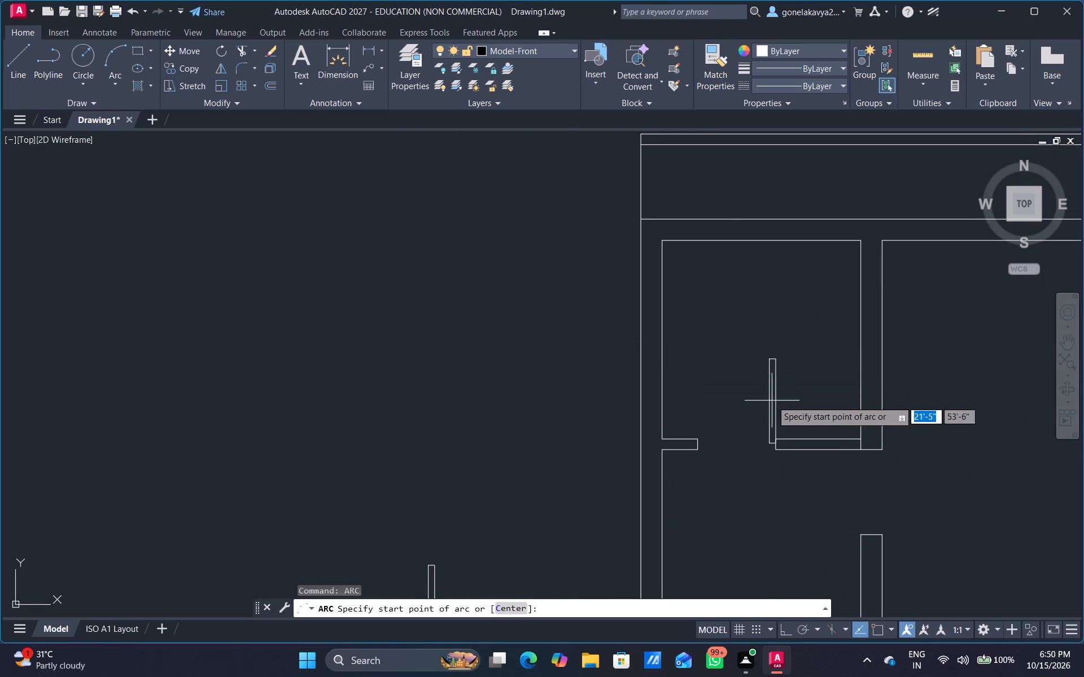
scroll(791, 412, "up", 3)
middle_click_drag(735, 314, 802, 528)
scroll(741, 412, "up", 2)
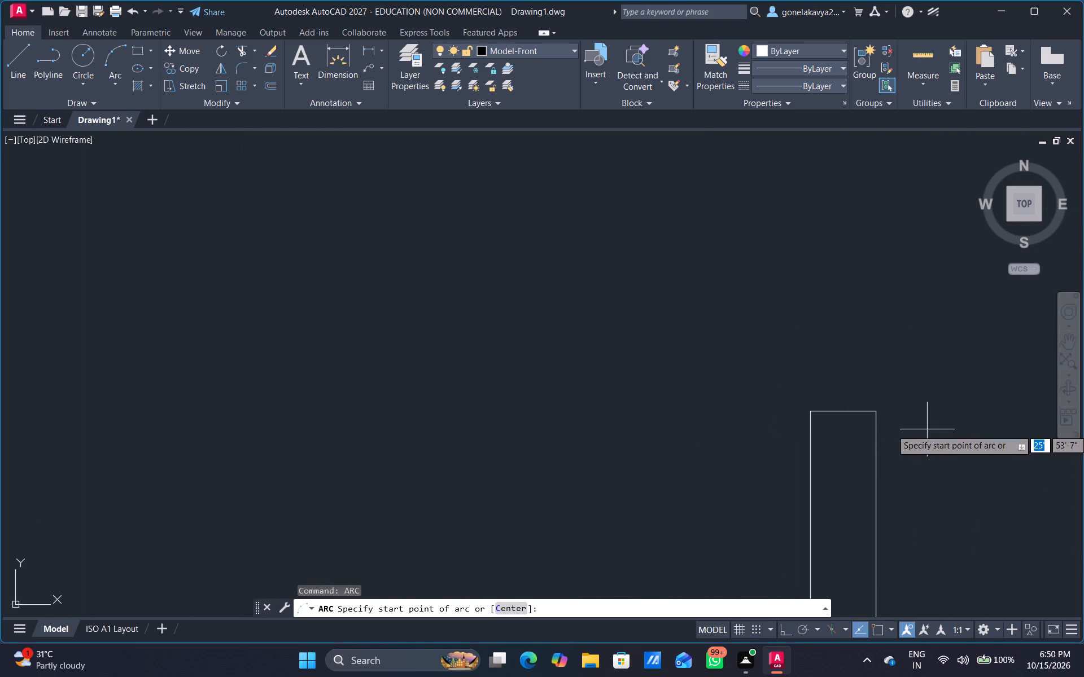
left_click(876, 411)
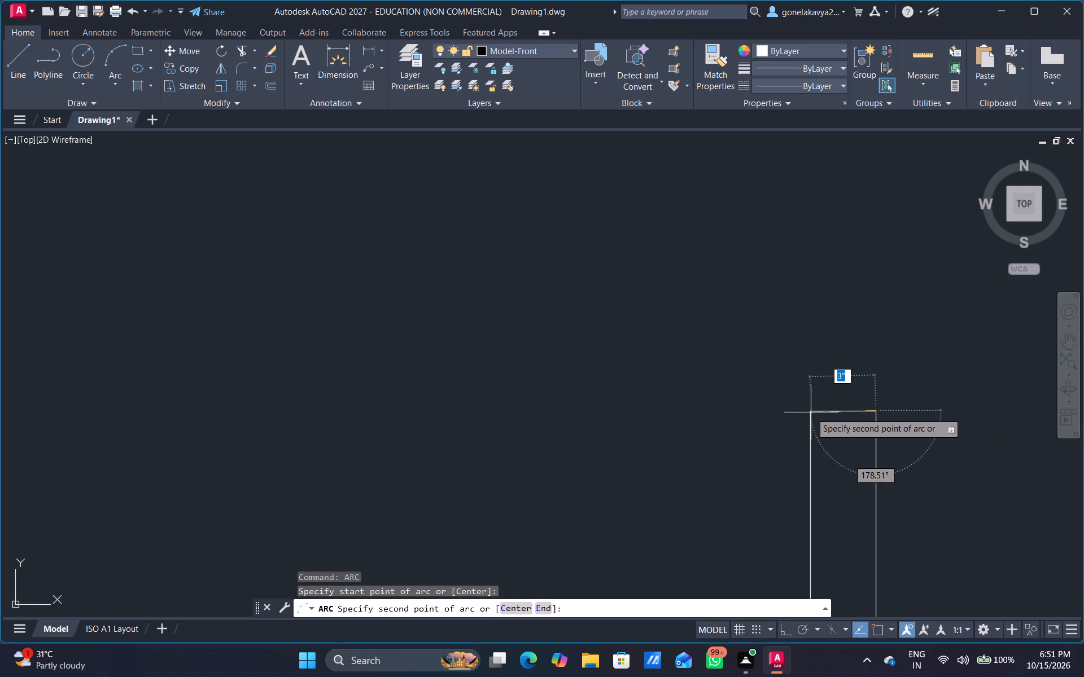
left_click(810, 412)
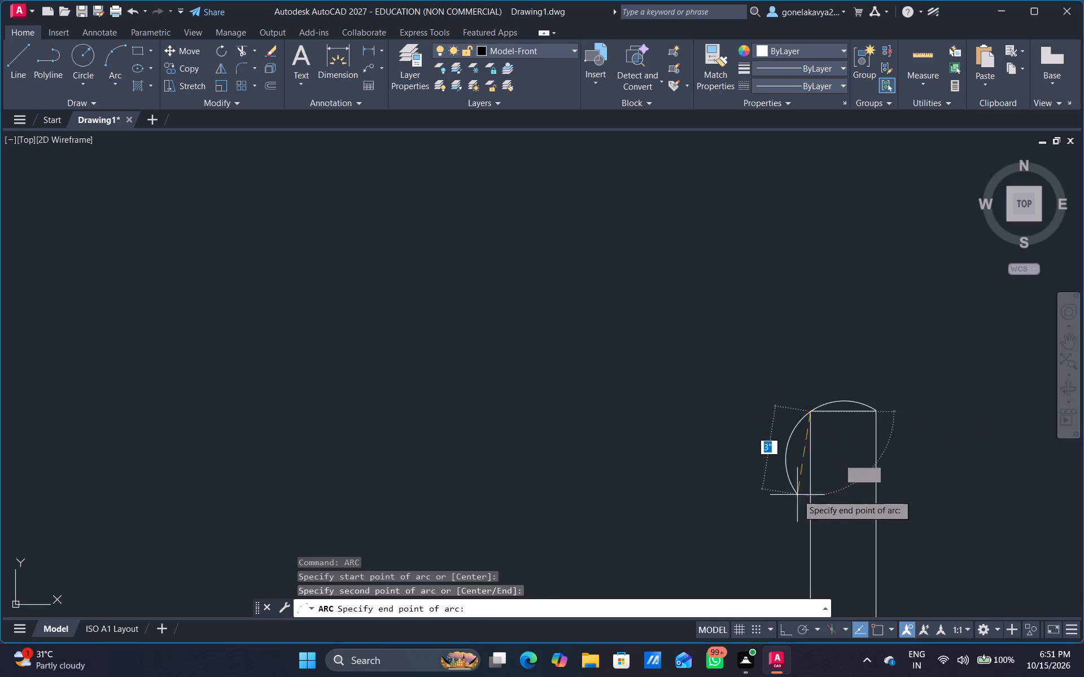
scroll(795, 482, "down", 2)
middle_click_drag(791, 479, 989, 163)
middle_click_drag(799, 527, 953, 556)
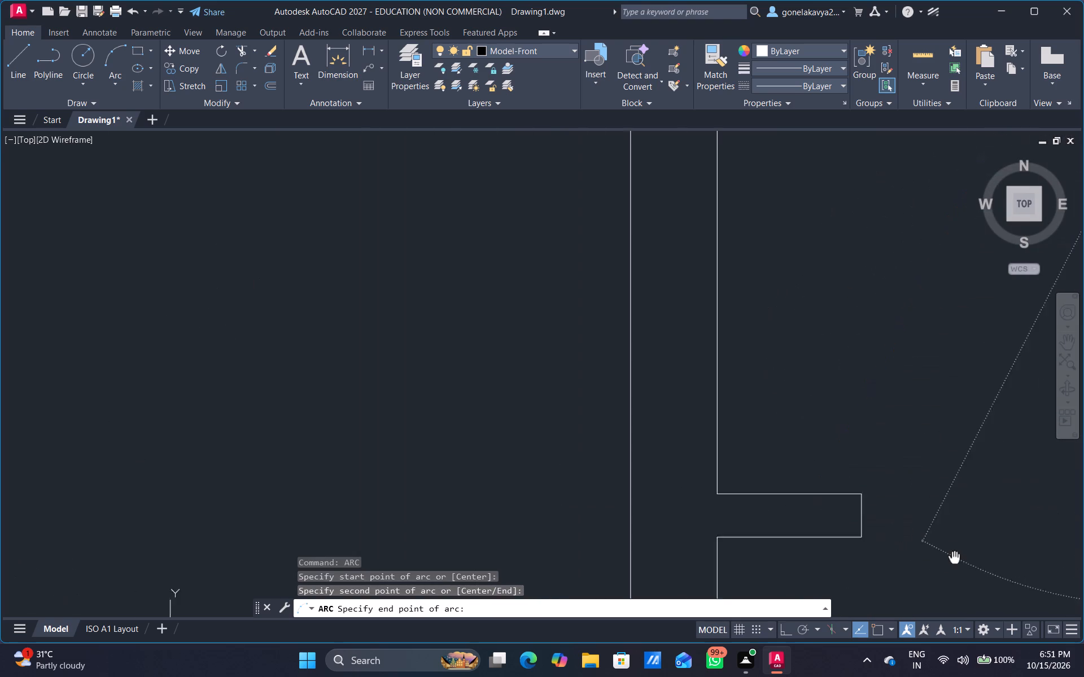
middle_click_drag(953, 556, 944, 540)
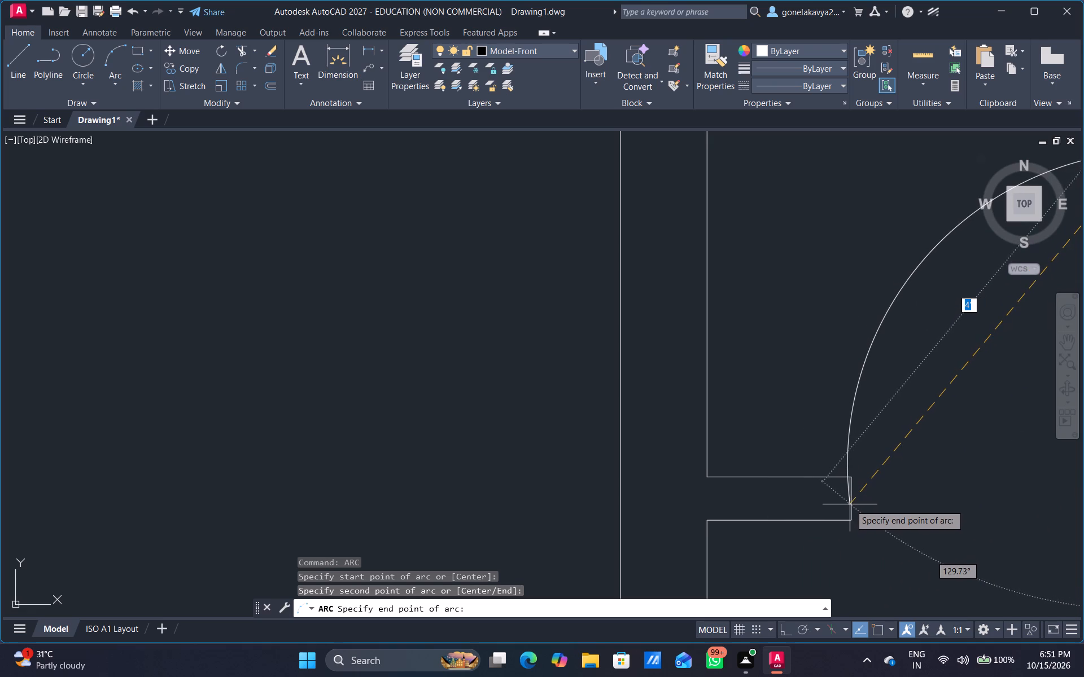
left_click(852, 506)
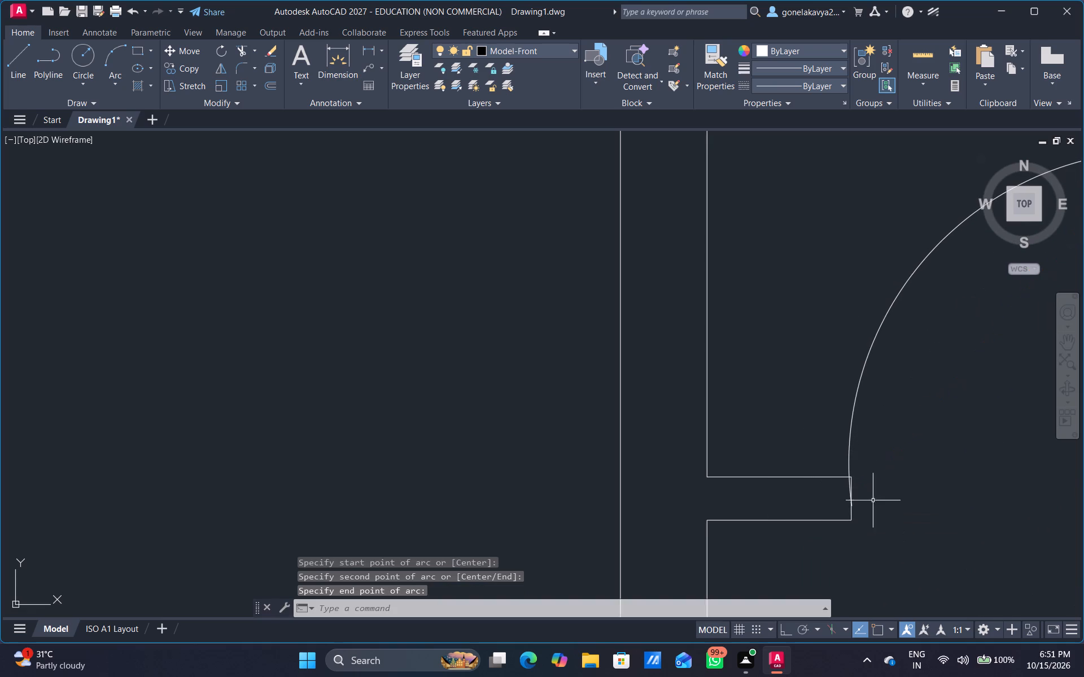
Draw a three-point door-swing arc in the narrow left-side passage from the leaf's lower-left corner through its upper-left corner to the bottom of the wall stub above.
scroll(873, 479, "down", 5)
middle_click_drag(919, 495, 811, 340)
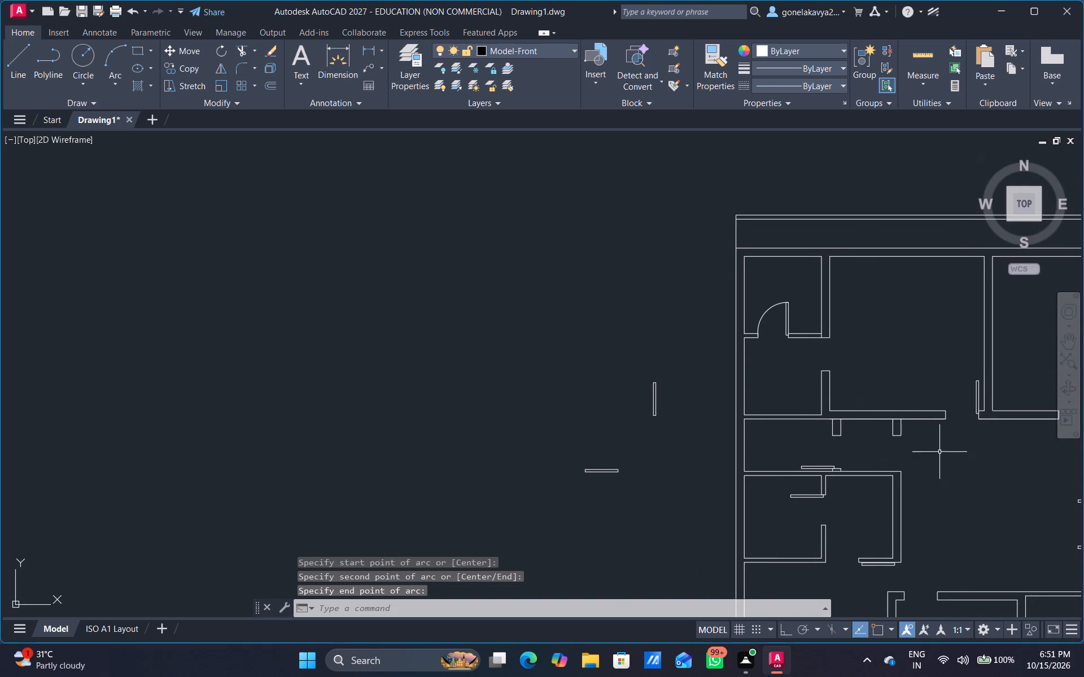
scroll(837, 445, "up", 2)
middle_click_drag(812, 475, 847, 352)
scroll(831, 409, "up", 2)
middle_click_drag(831, 390, 832, 393)
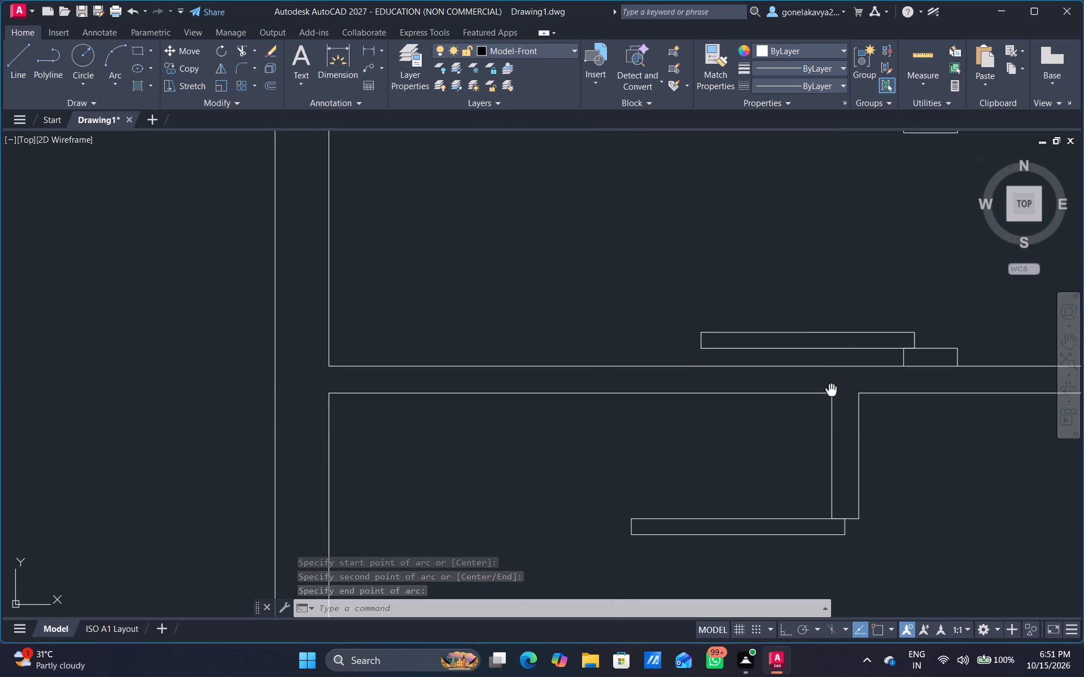
middle_click_drag(832, 393, 802, 531)
scroll(811, 480, "up", 3)
middle_click_drag(829, 500, 898, 392)
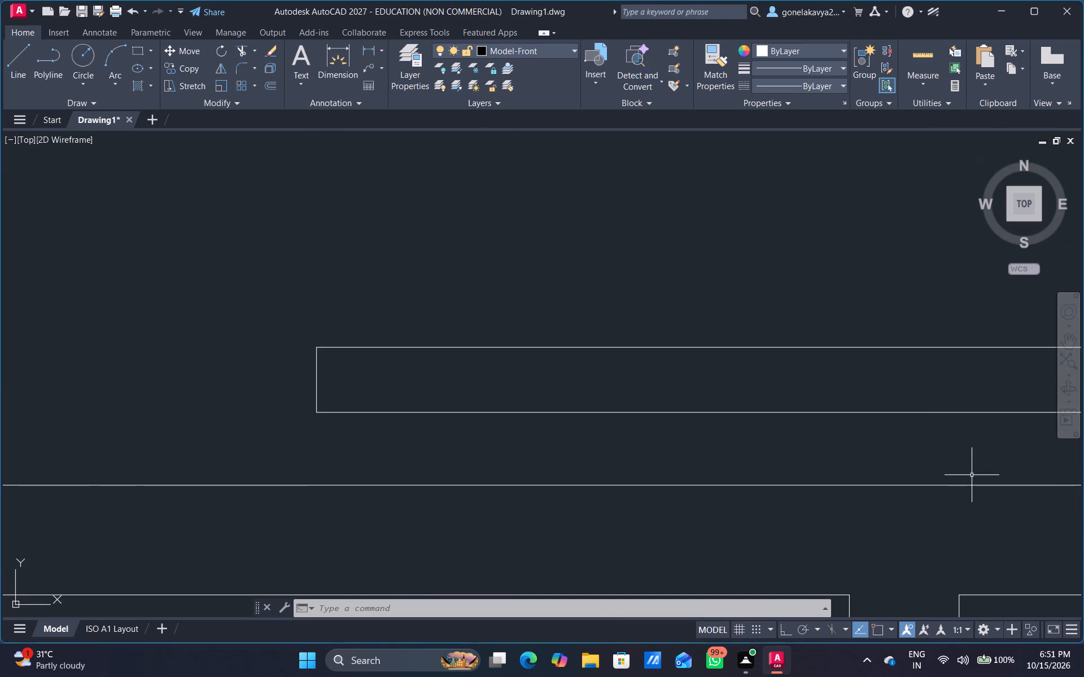
key("a")
key("r")
key("c")
key("space")
scroll(827, 451, "down", 1)
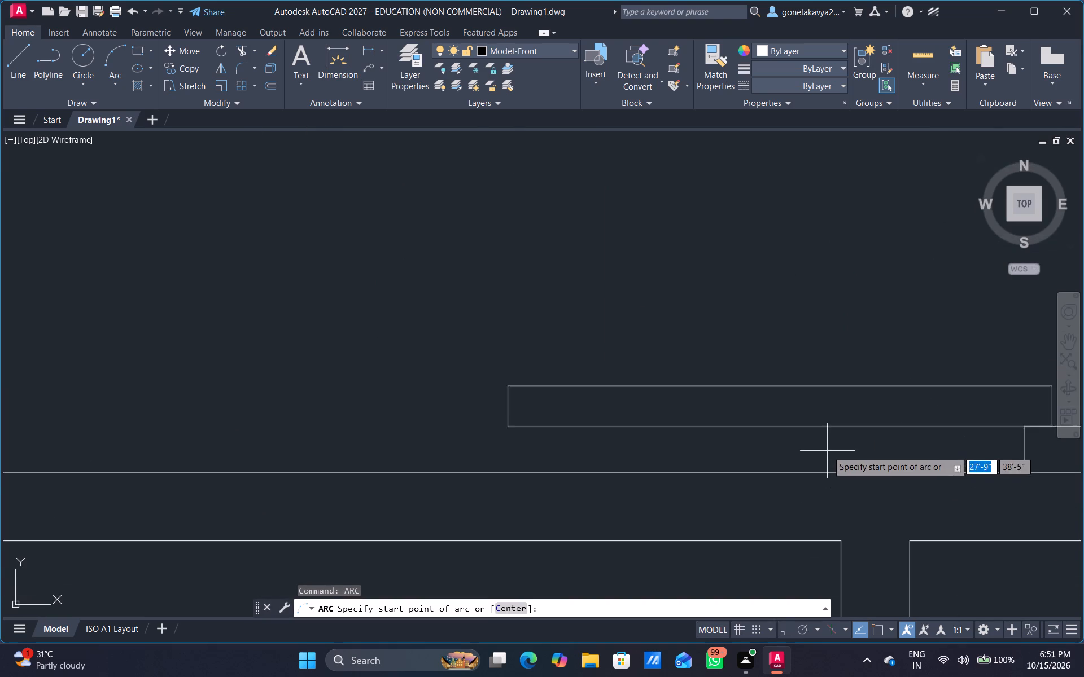
scroll(827, 451, "down", 2)
middle_click_drag(818, 459, 965, 470)
scroll(827, 456, "up", 3)
middle_click_drag(919, 463, 925, 463)
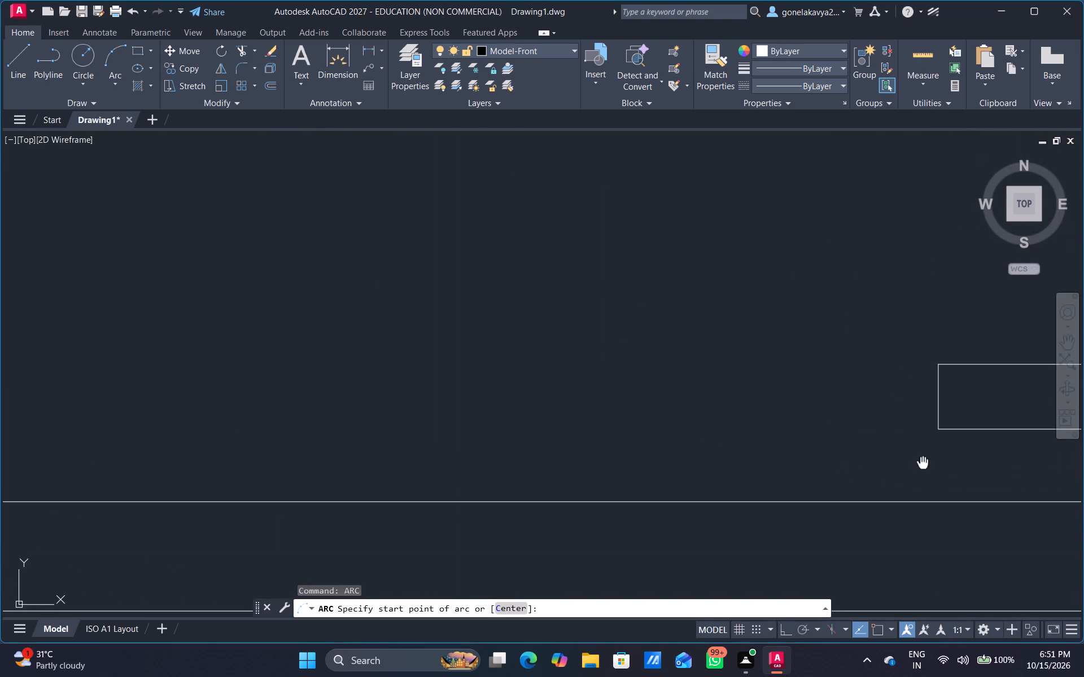
middle_click_drag(925, 463, 827, 513)
scroll(825, 490, "up", 3)
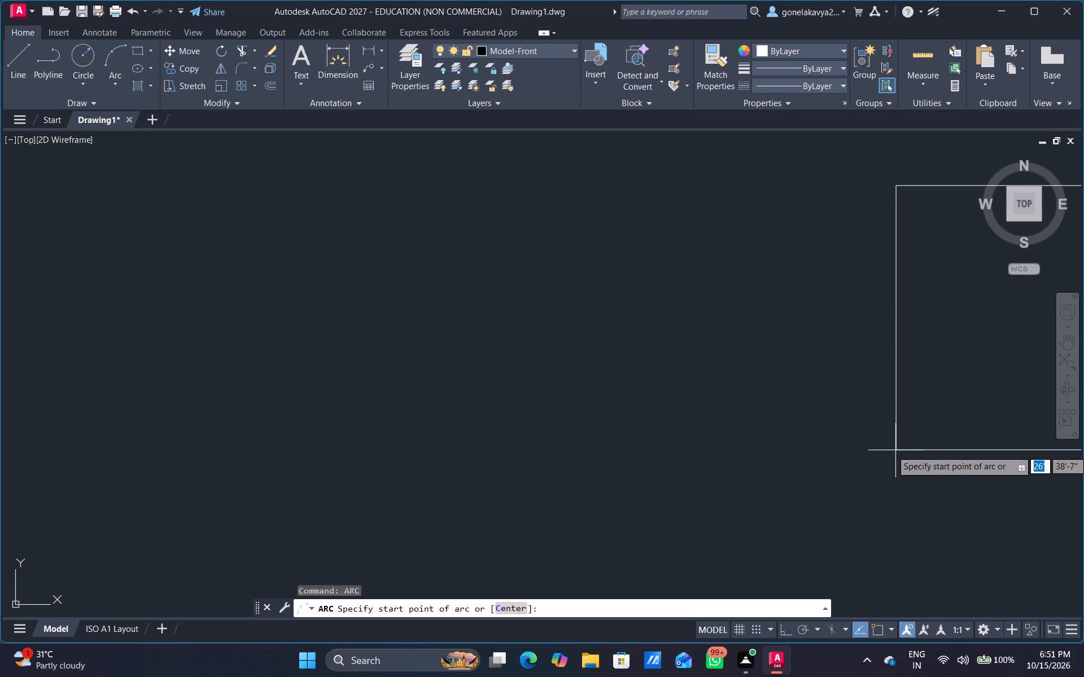
left_click_drag(895, 450, 900, 445)
middle_click_drag(916, 199, 908, 283)
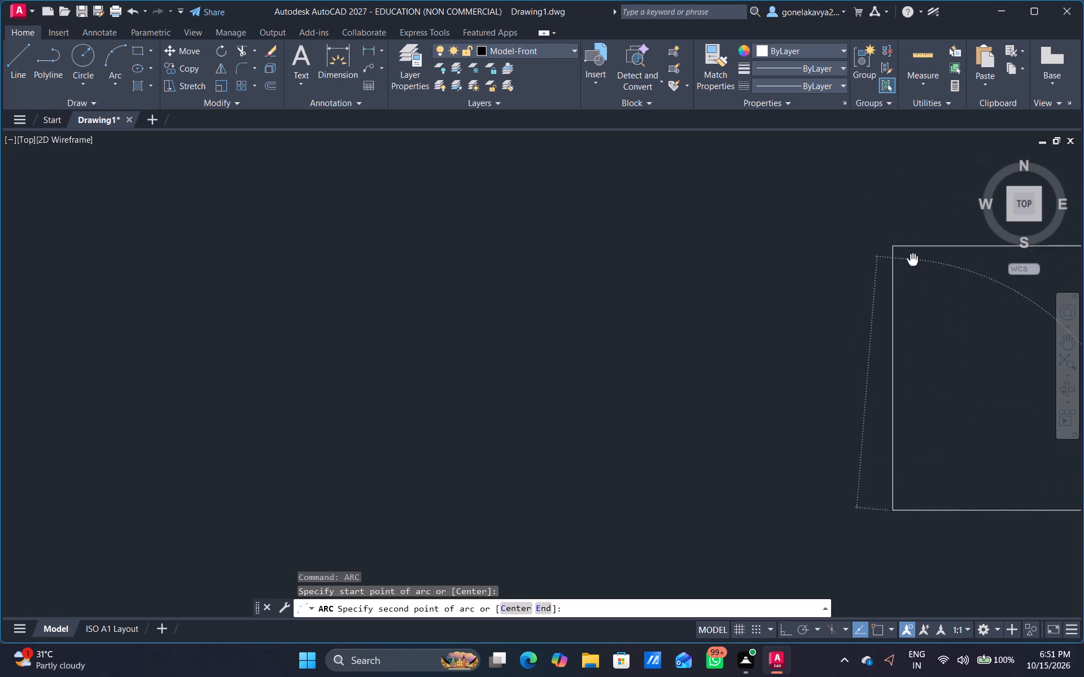
middle_click_drag(908, 283, 906, 377)
scroll(897, 368, "up", 2)
middle_click_drag(899, 367, 1011, 418)
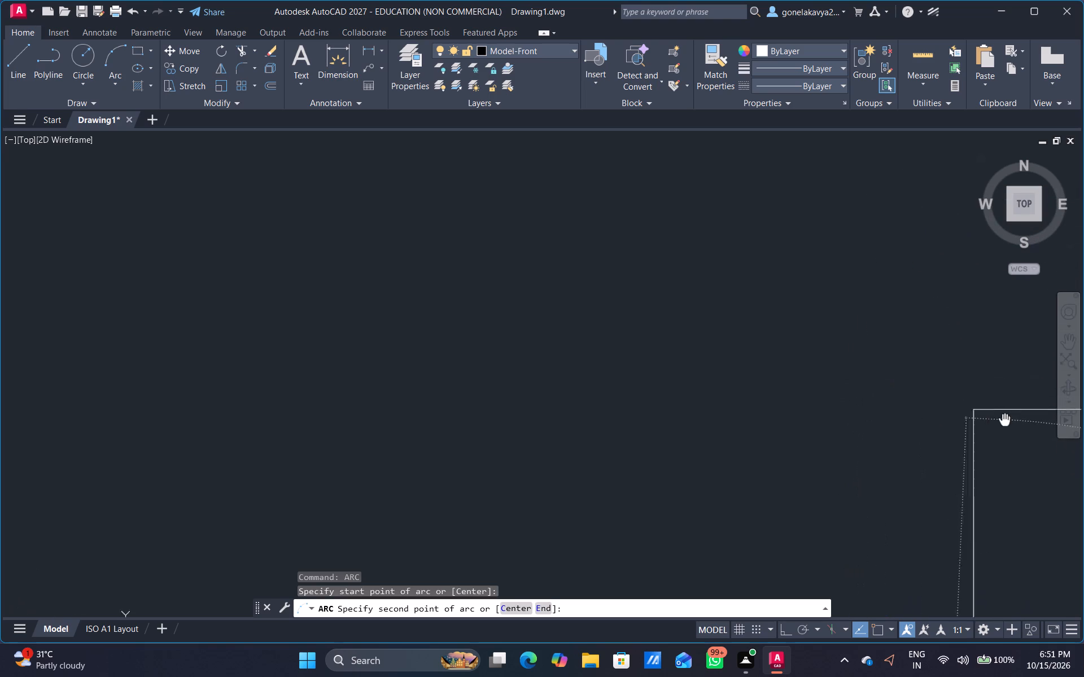
middle_click_drag(1011, 418, 1023, 410)
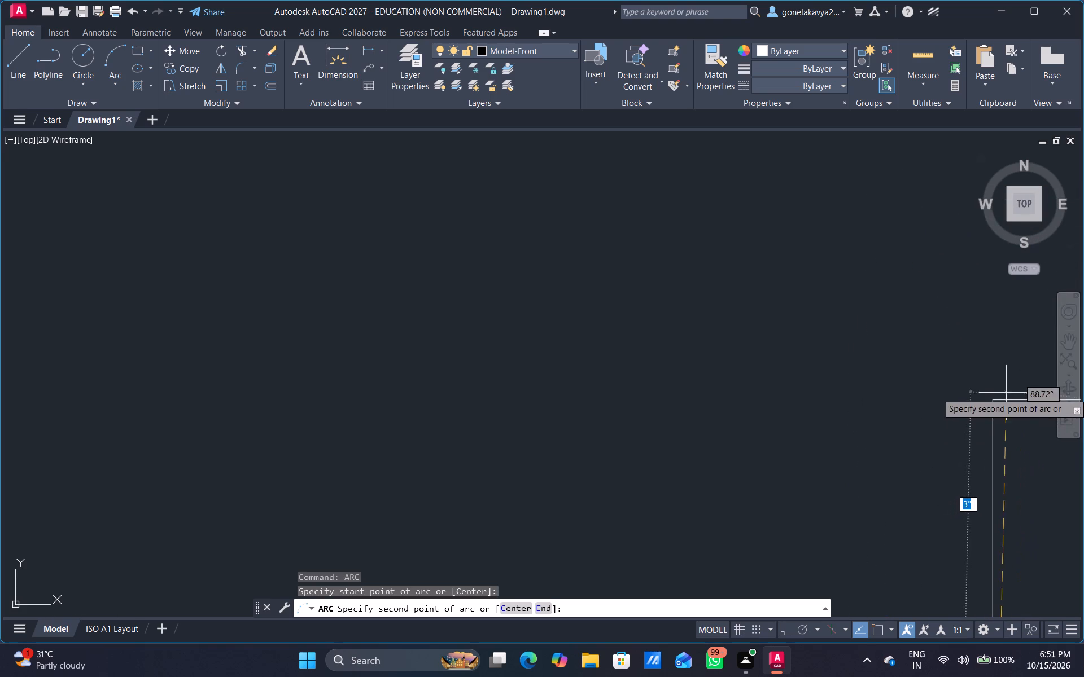
scroll(992, 408, "up", 1)
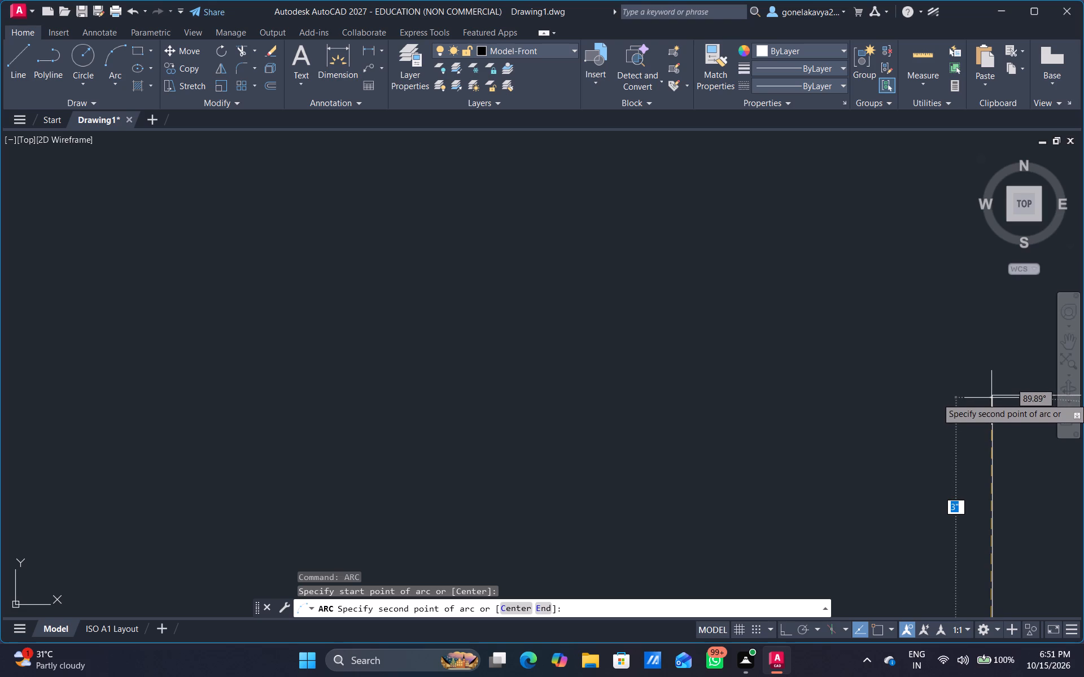
left_click(991, 396)
scroll(1005, 353, "down", 3)
middle_click_drag(1026, 339, 1022, 344)
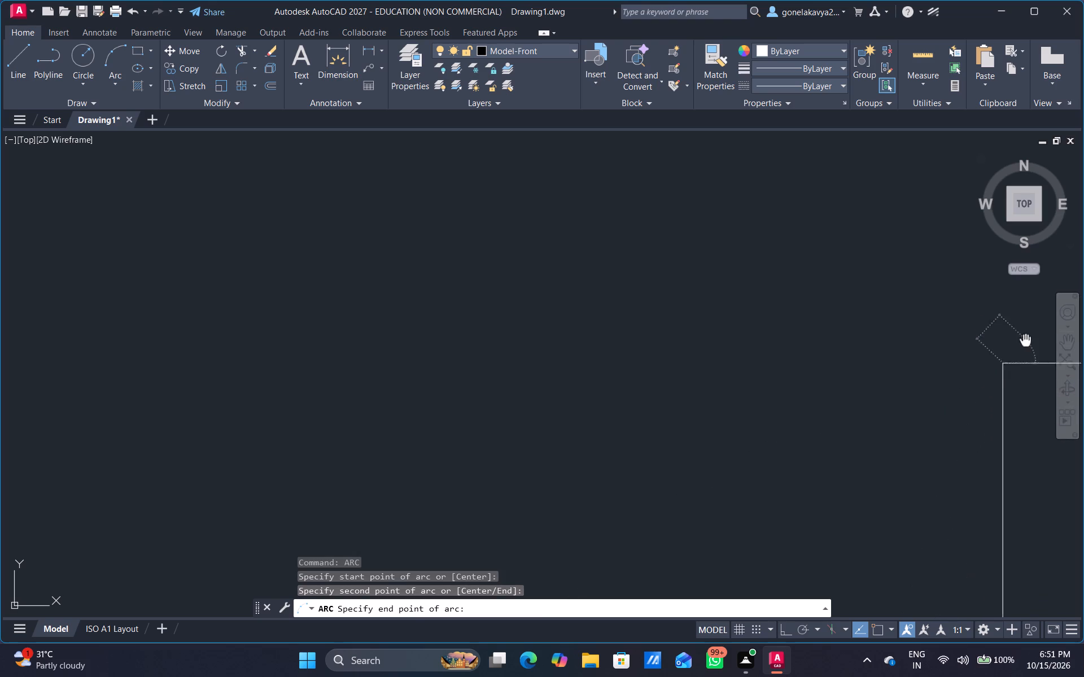
middle_click_drag(1022, 344, 945, 421)
scroll(945, 421, "down", 7)
scroll(1040, 333, "down", 2)
middle_click_drag(1048, 294, 1018, 294)
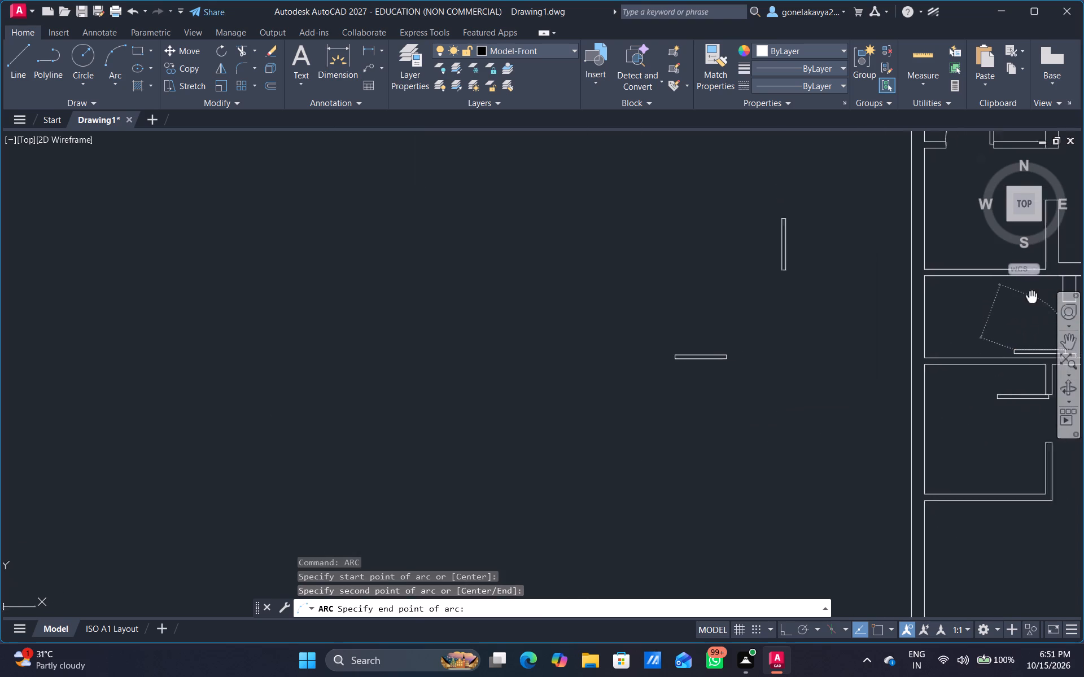
middle_click_drag(1018, 294, 981, 291)
middle_click_drag(1055, 315, 1021, 318)
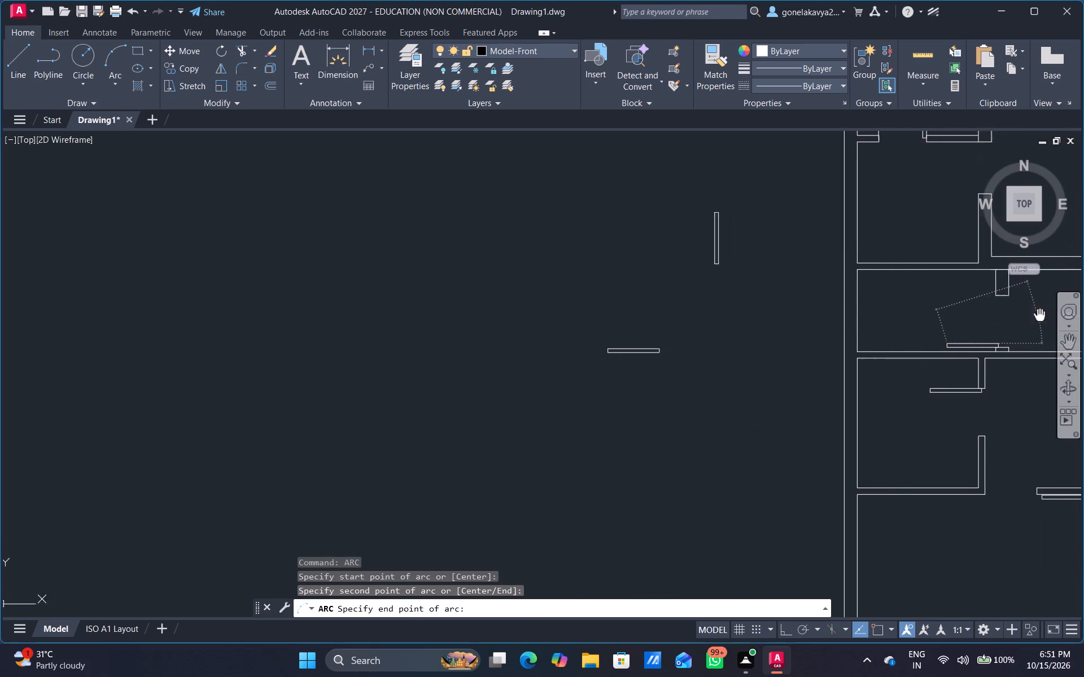
middle_click_drag(1021, 318, 946, 328)
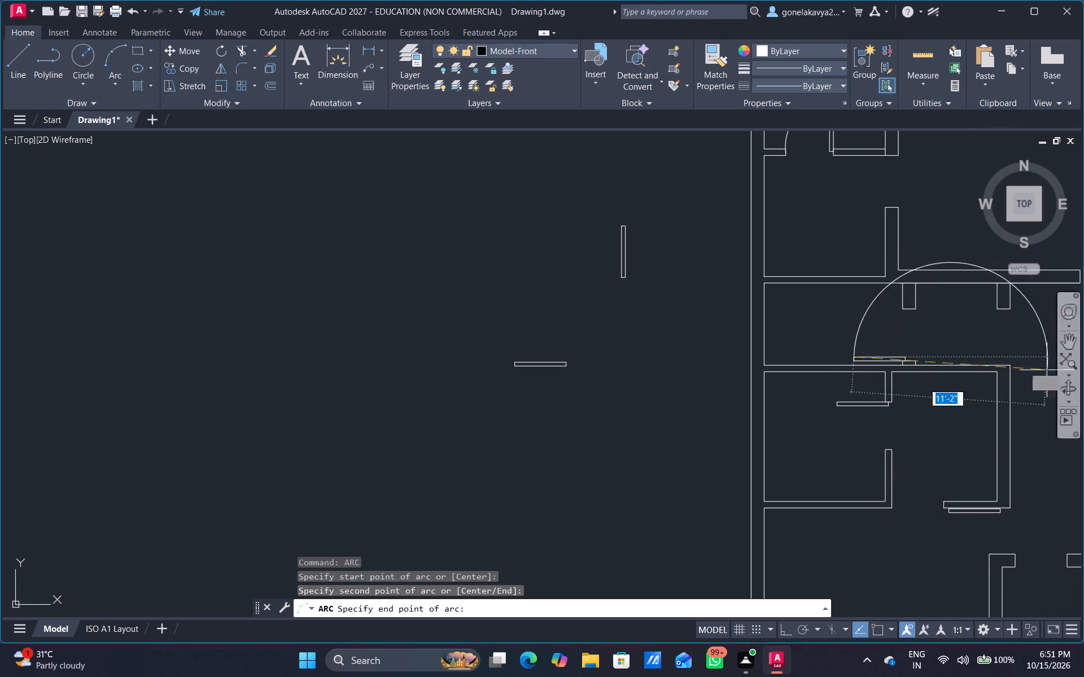
middle_click_drag(973, 320, 732, 320)
scroll(734, 315, "up", 2)
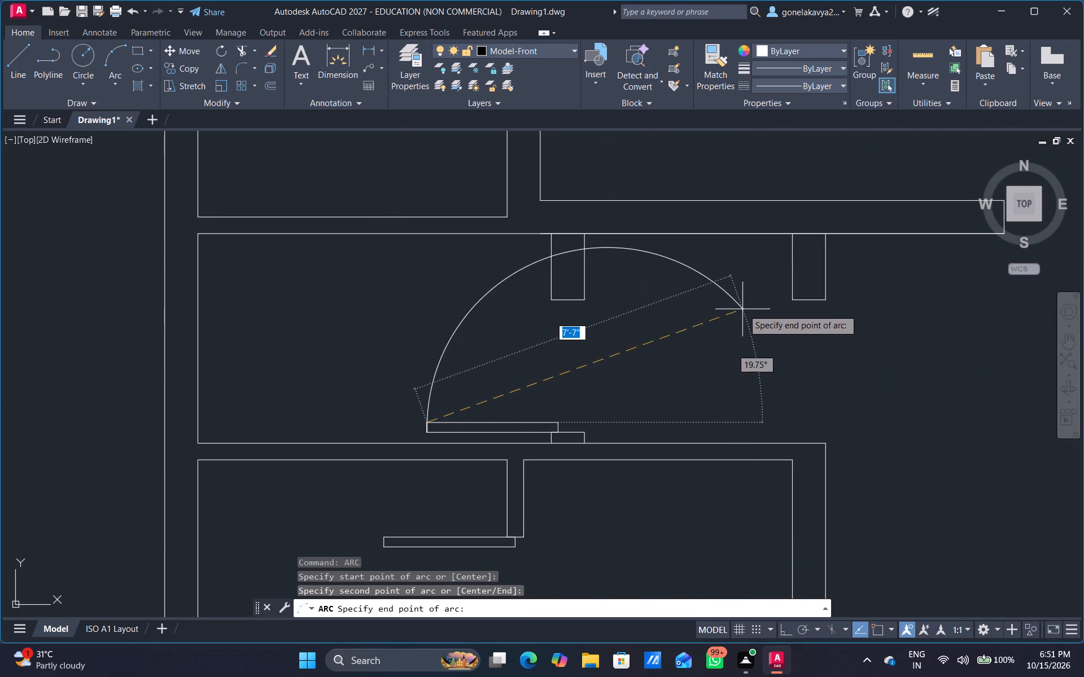
middle_click_drag(746, 310, 969, 455)
scroll(678, 451, "up", 3)
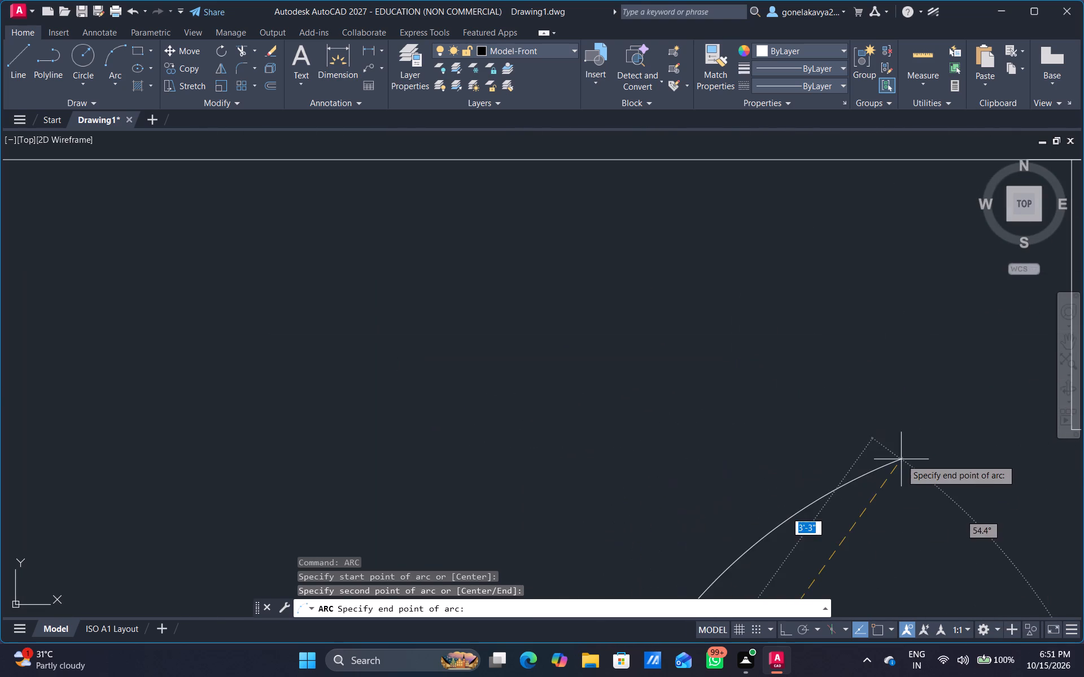
scroll(901, 459, "down", 3)
scroll(964, 453, "up", 3)
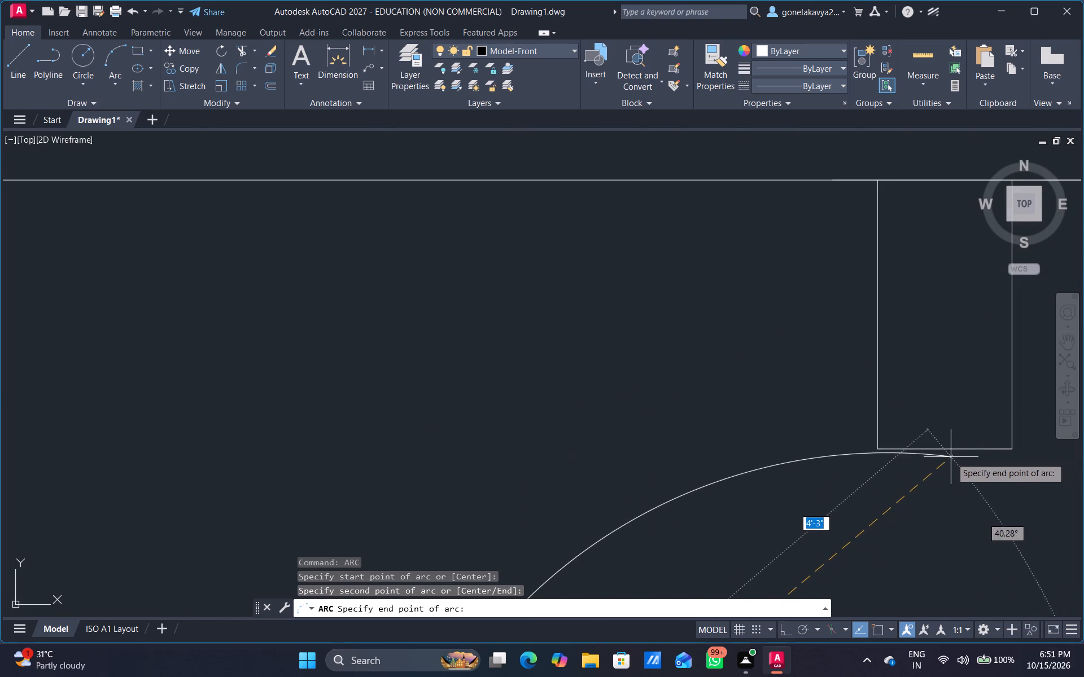
left_click(959, 450)
Draw a three-point door-swing arc in the room below the passage from the leaf's upper-left corner through its lower-left corner to the opposite wall stub's top.
scroll(964, 455, "down", 5)
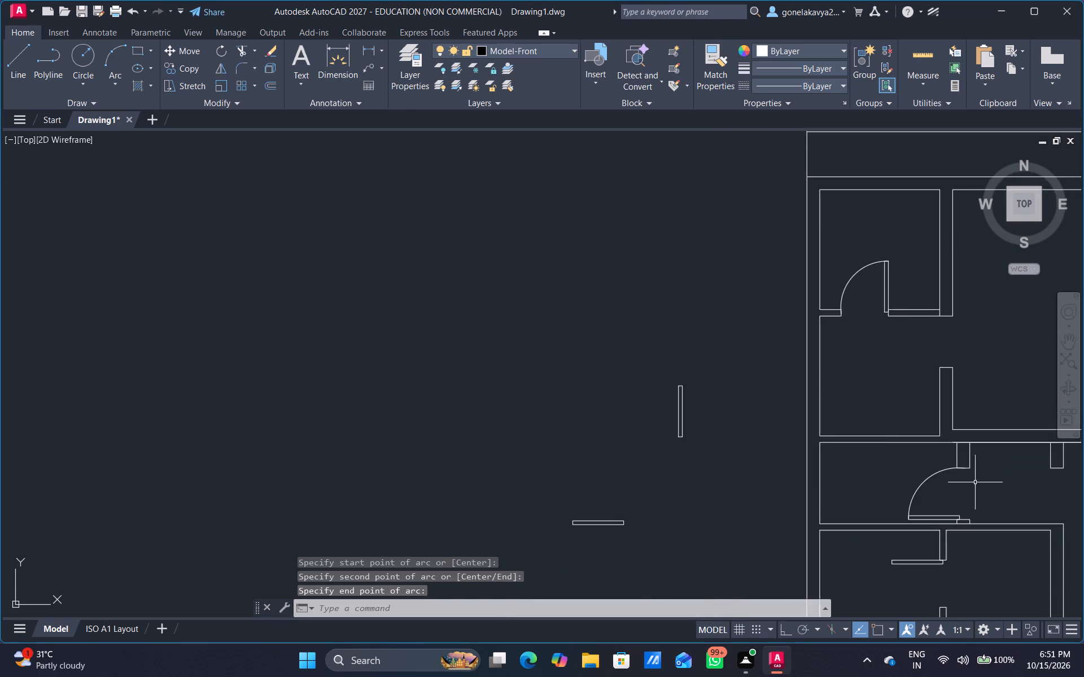
scroll(996, 480, "down", 1)
middle_click_drag(998, 480, 780, 228)
scroll(705, 302, "up", 3)
middle_click_drag(741, 272, 670, 377)
scroll(717, 310, "down", 1)
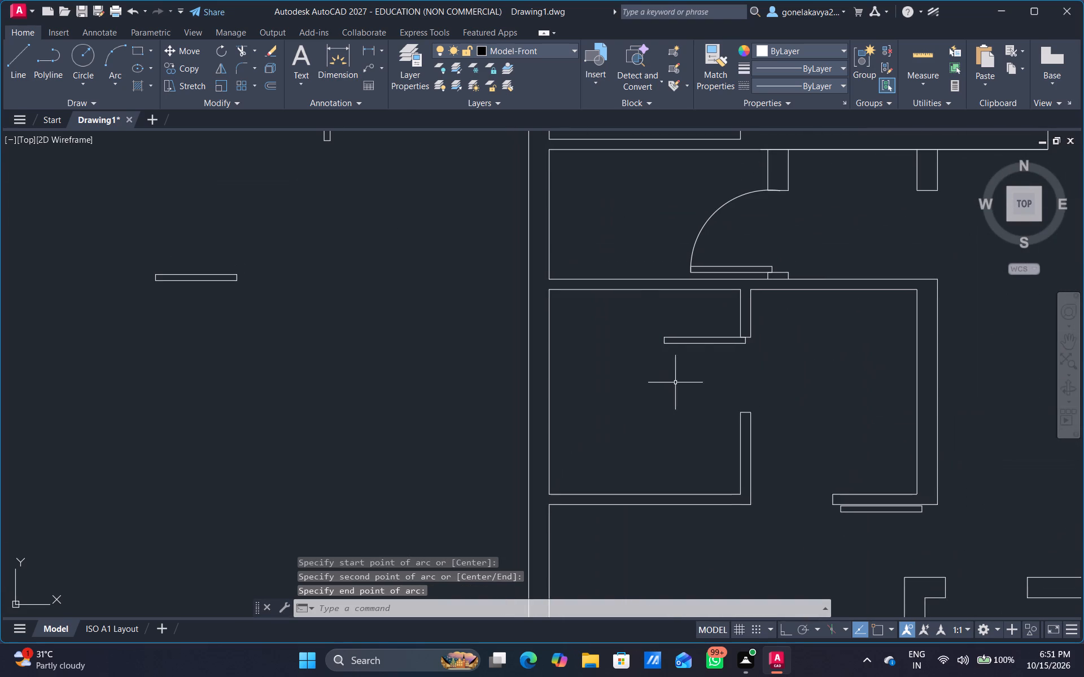
key("space")
scroll(675, 356, "up", 3)
middle_click_drag(676, 355, 853, 437)
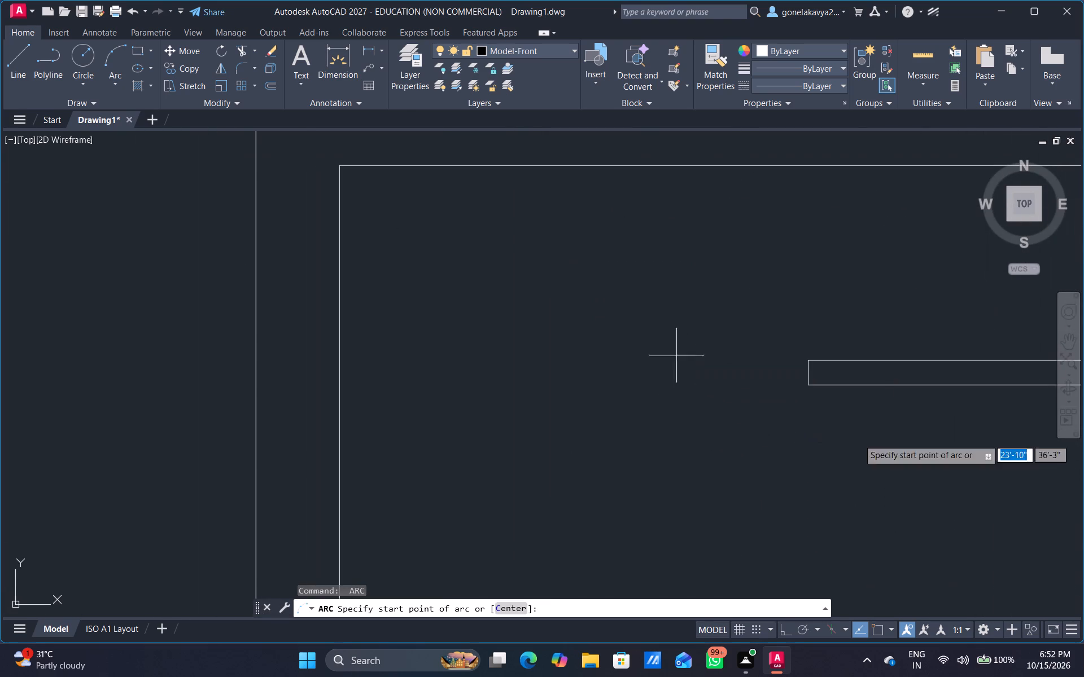
scroll(774, 341, "up", 3)
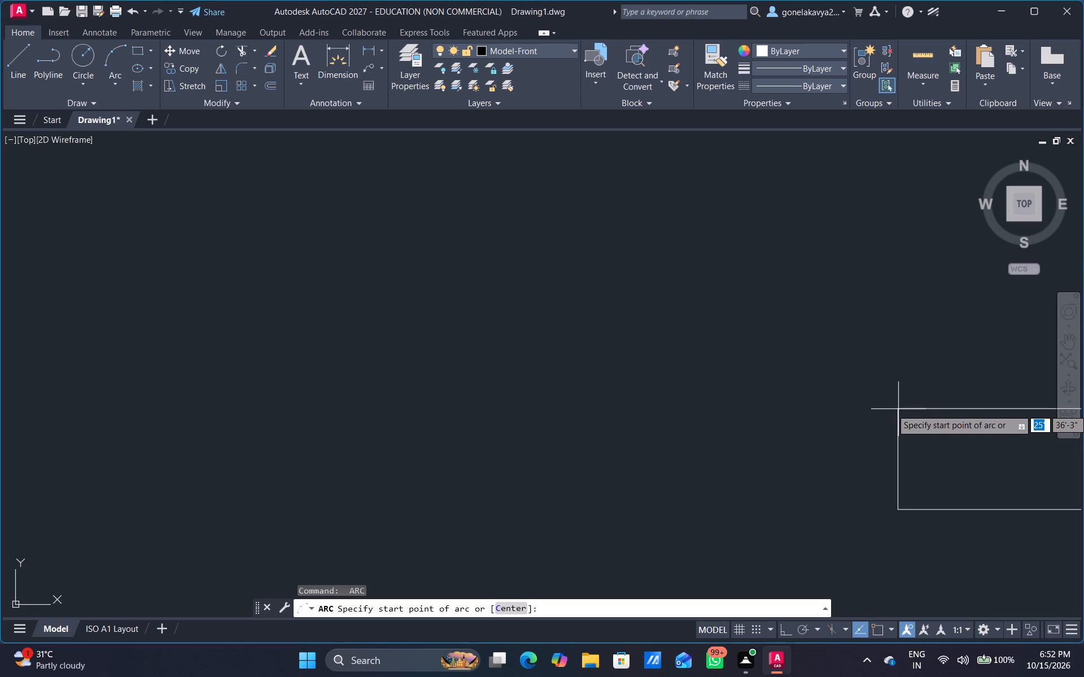
left_click(898, 409)
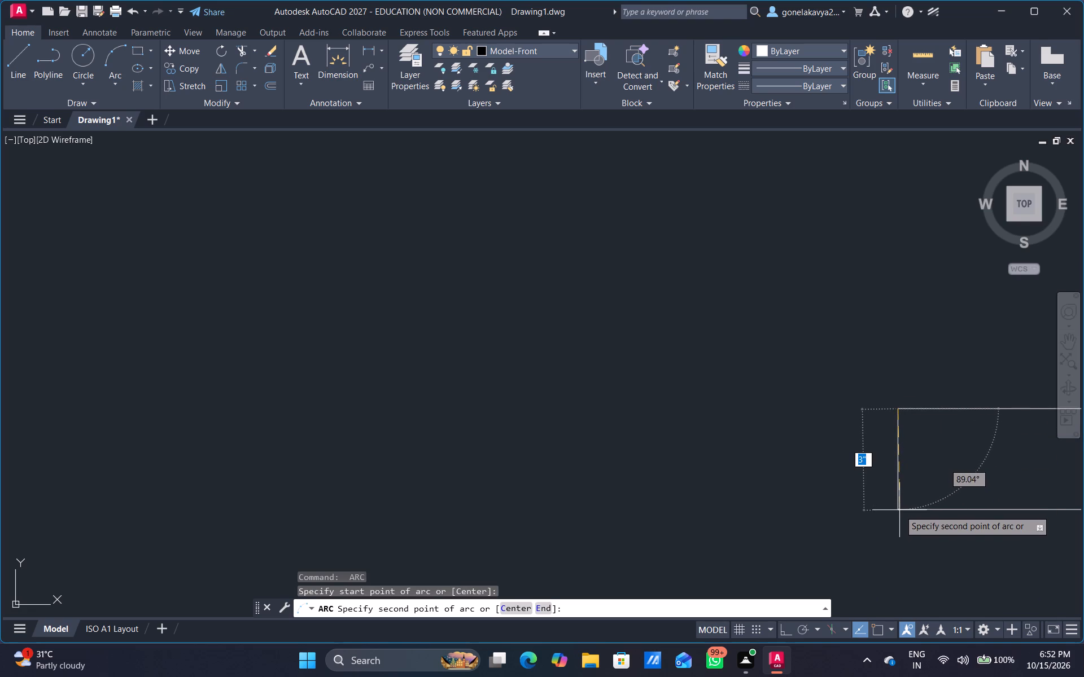
left_click(898, 508)
scroll(958, 599, "down", 3)
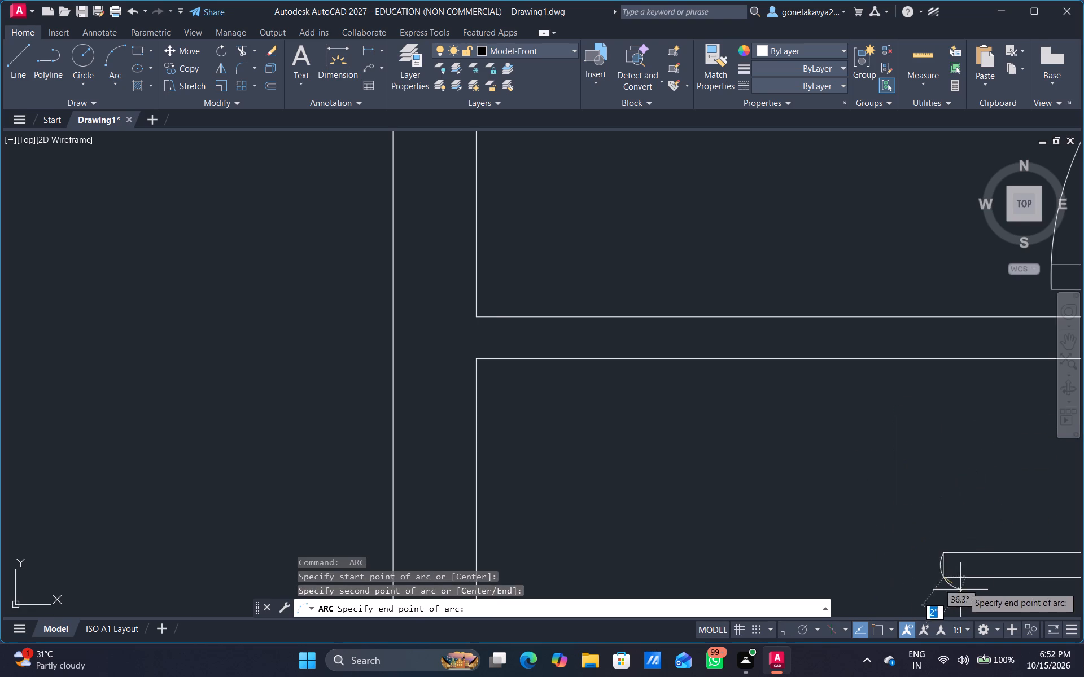
middle_click_drag(971, 582, 754, 93)
scroll(714, 184, "down", 3)
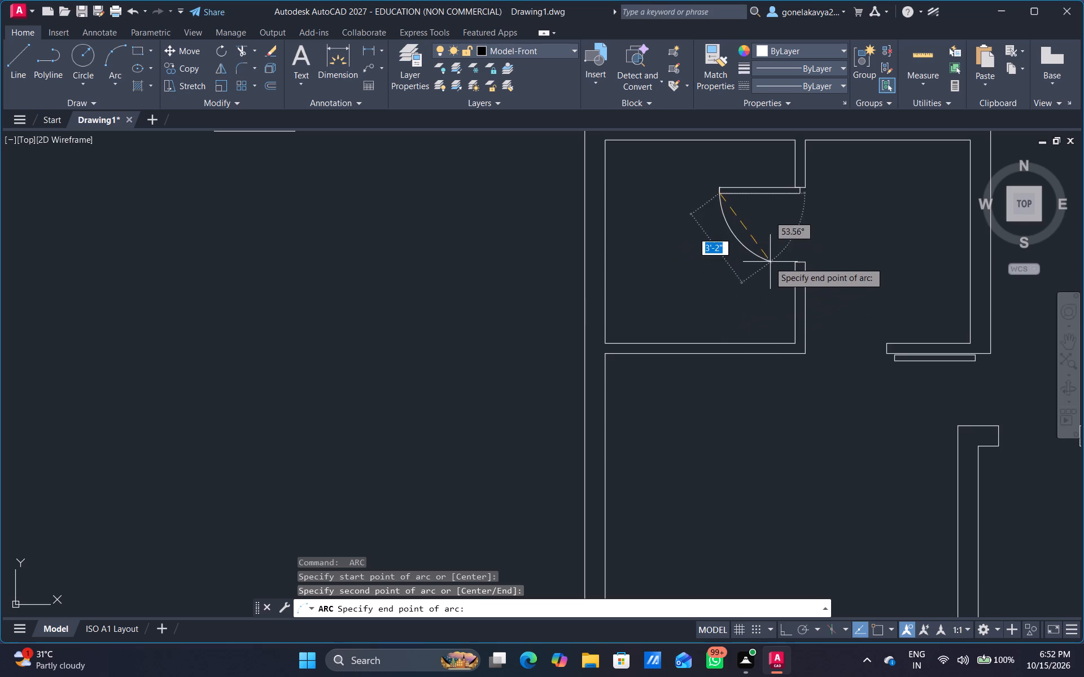
scroll(764, 266, "up", 3)
middle_click_drag(786, 263, 603, 331)
scroll(748, 343, "up", 4)
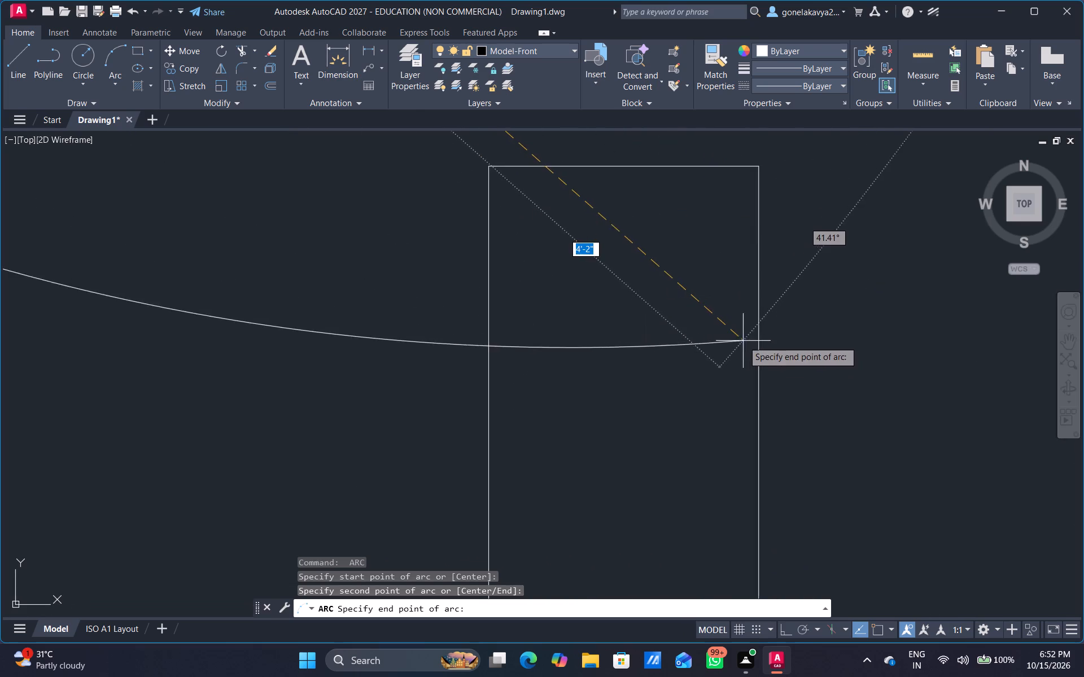
middle_click_drag(636, 230, 603, 412)
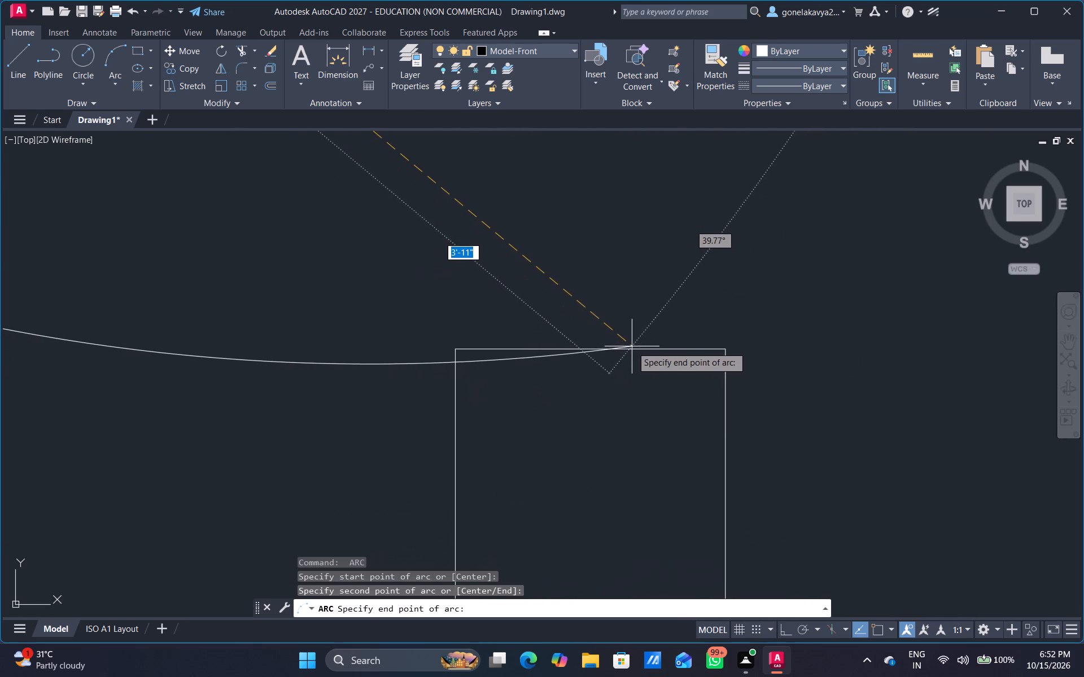
left_click(627, 350)
Draw a three-point door-swing arc above the kitchen's upper-left corner, from the leaf's upper-left corner through its lower-left corner to the kitchen wall's top edge.
scroll(654, 374, "down", 5)
scroll(795, 411, "down", 4)
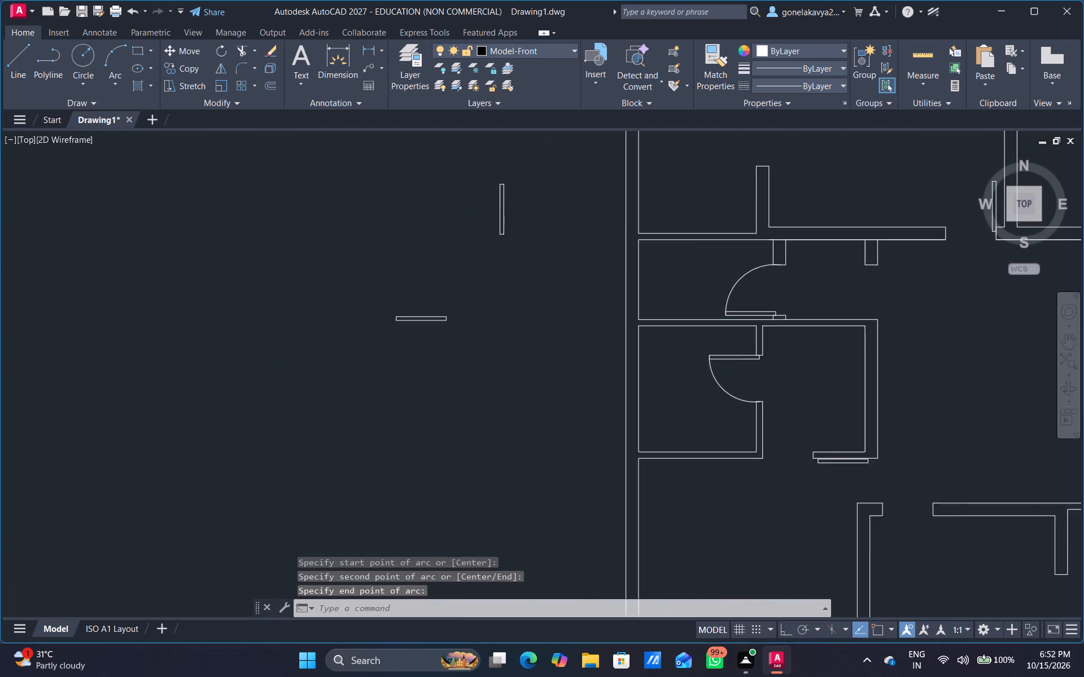
middle_click_drag(841, 420, 722, 256)
scroll(678, 314, "up", 3)
middle_click_drag(710, 270, 510, 427)
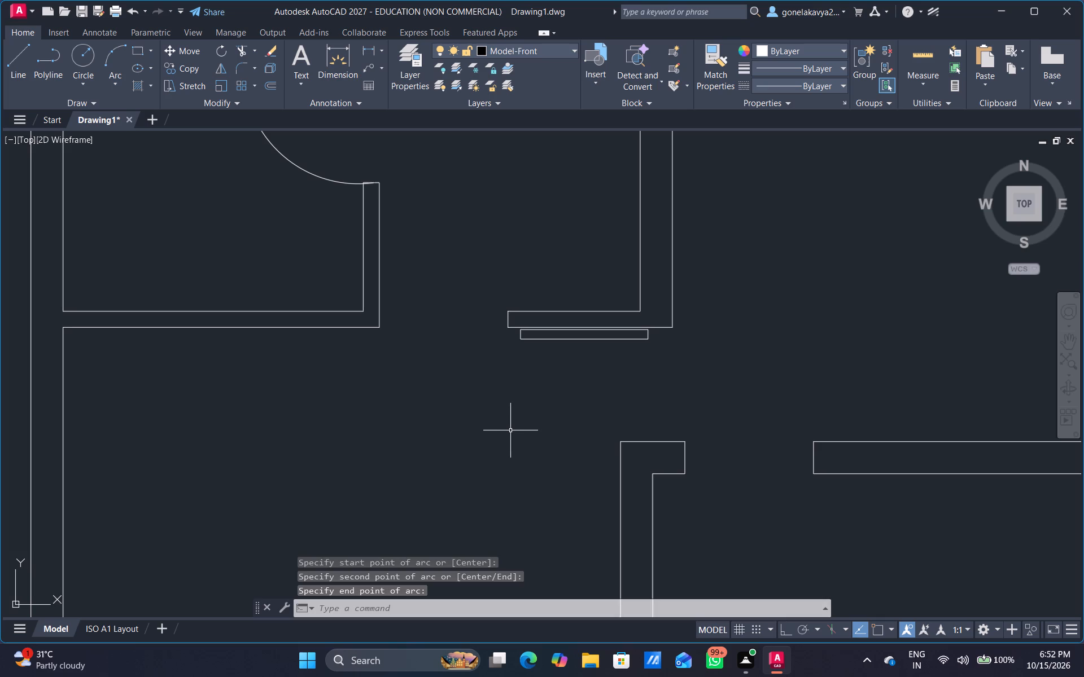
key("space")
scroll(535, 355, "up", 3)
middle_click_drag(539, 351, 751, 483)
scroll(588, 363, "up", 3)
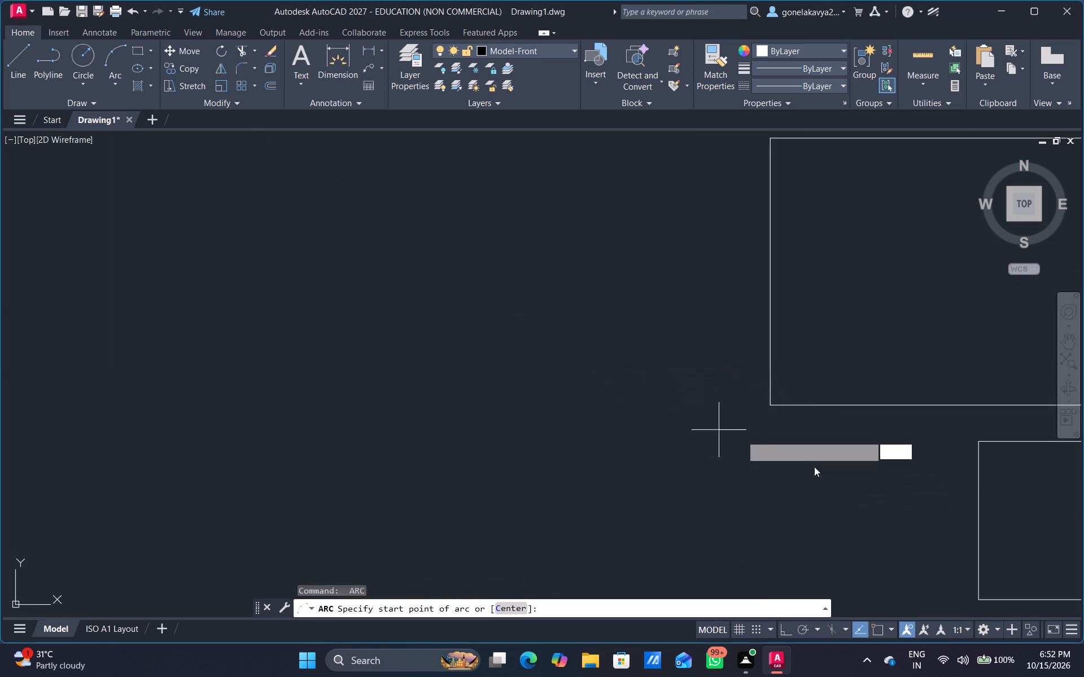
middle_click_drag(897, 501, 597, 367)
scroll(671, 298, "up", 2)
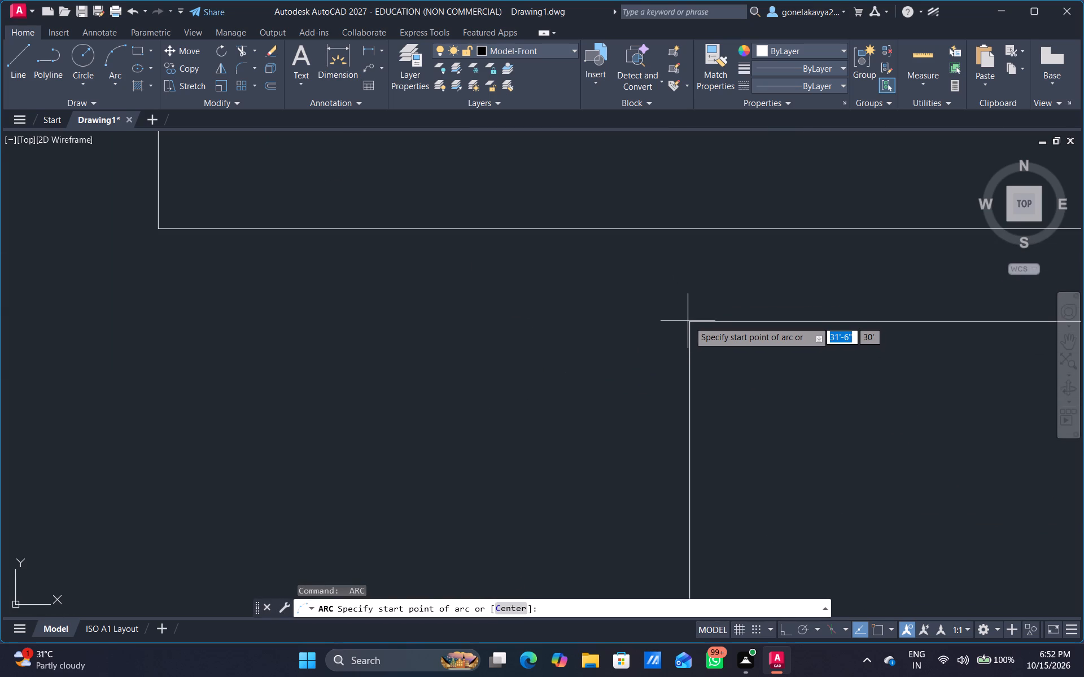
left_click(689, 322)
scroll(638, 493, "down", 5)
middle_click_drag(664, 513, 707, 338)
scroll(683, 365, "up", 4)
middle_click_drag(734, 333, 675, 424)
scroll(688, 416, "up", 2)
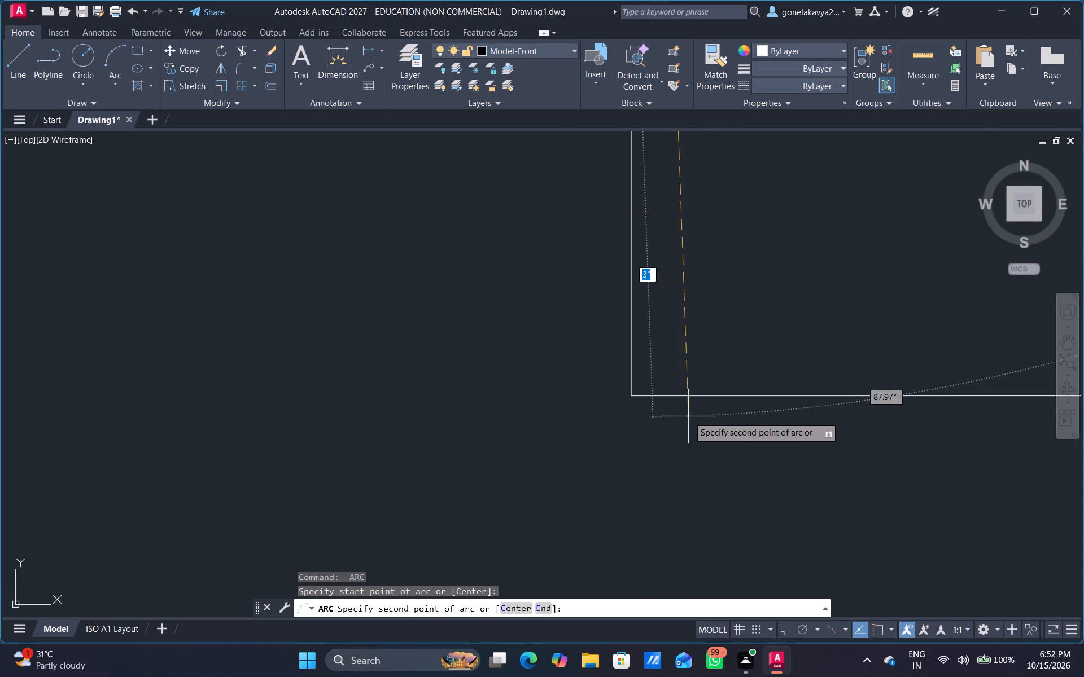
scroll(688, 416, "up", 2)
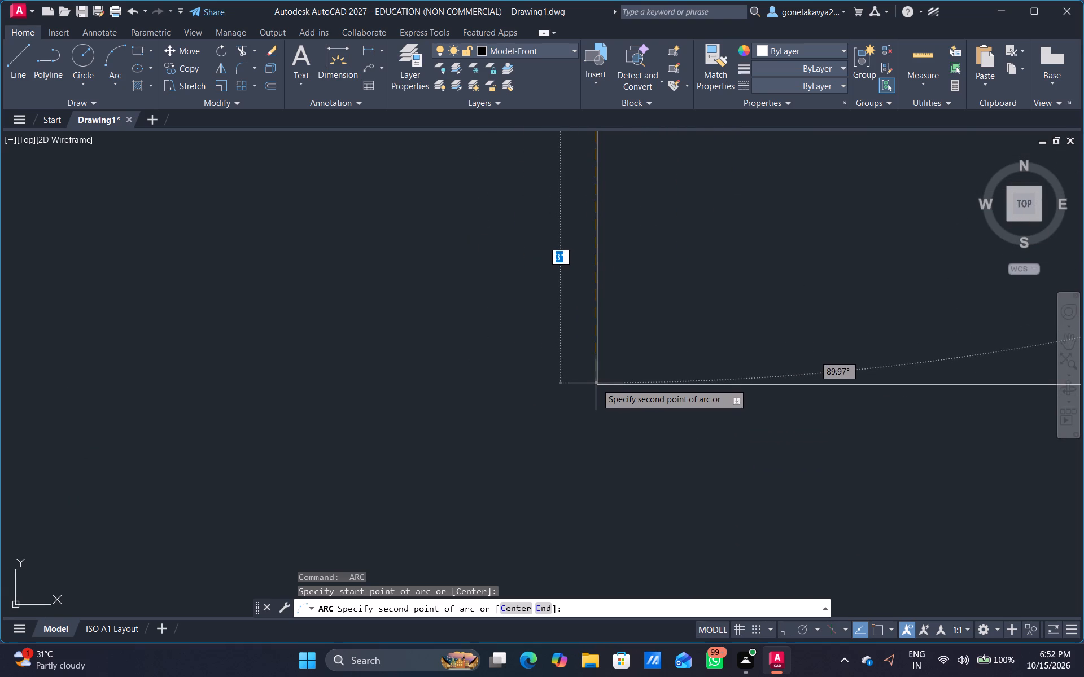
left_click(598, 384)
scroll(716, 497, "down", 5)
middle_click_drag(800, 549, 672, 310)
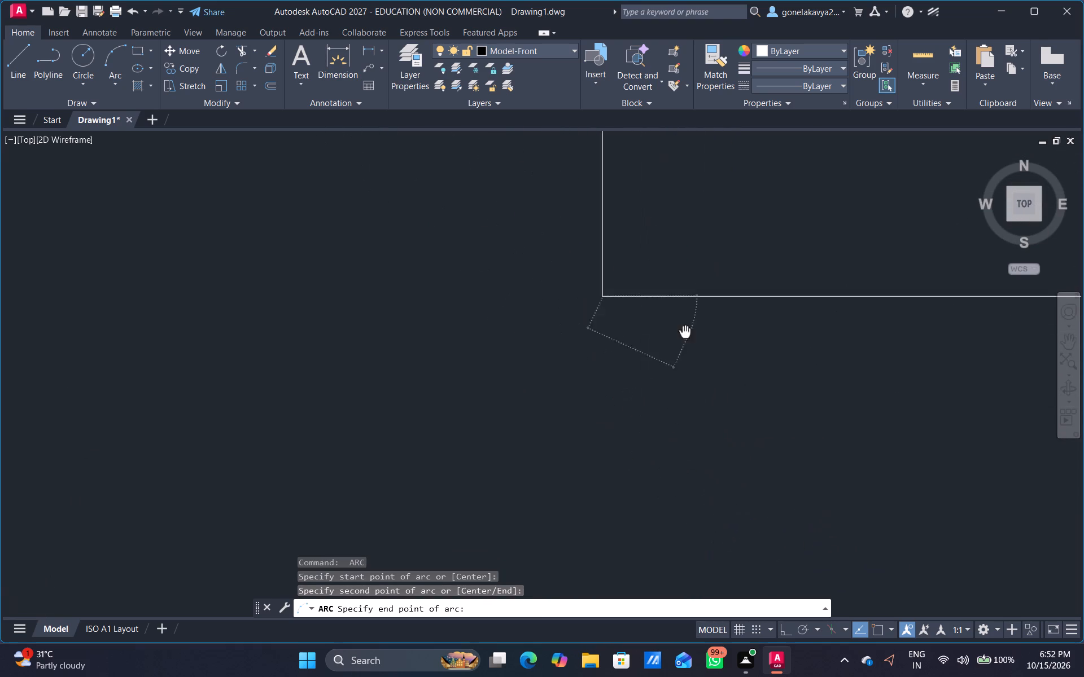
middle_click_drag(672, 310, 574, 208)
scroll(537, 272, "down", 6)
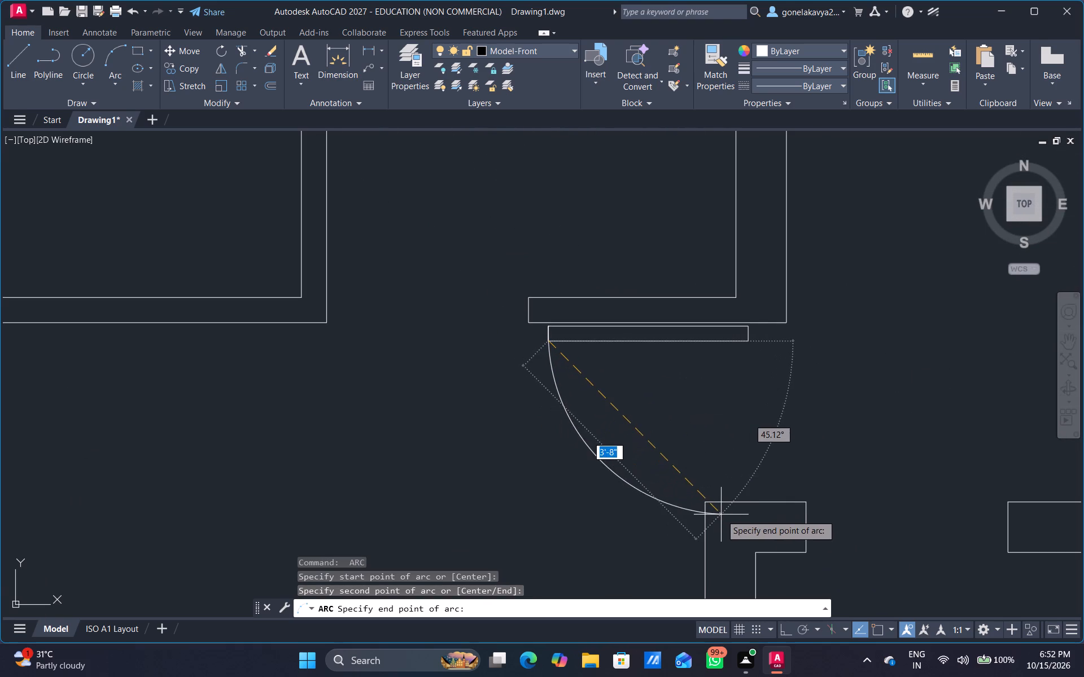
scroll(725, 508, "up", 2)
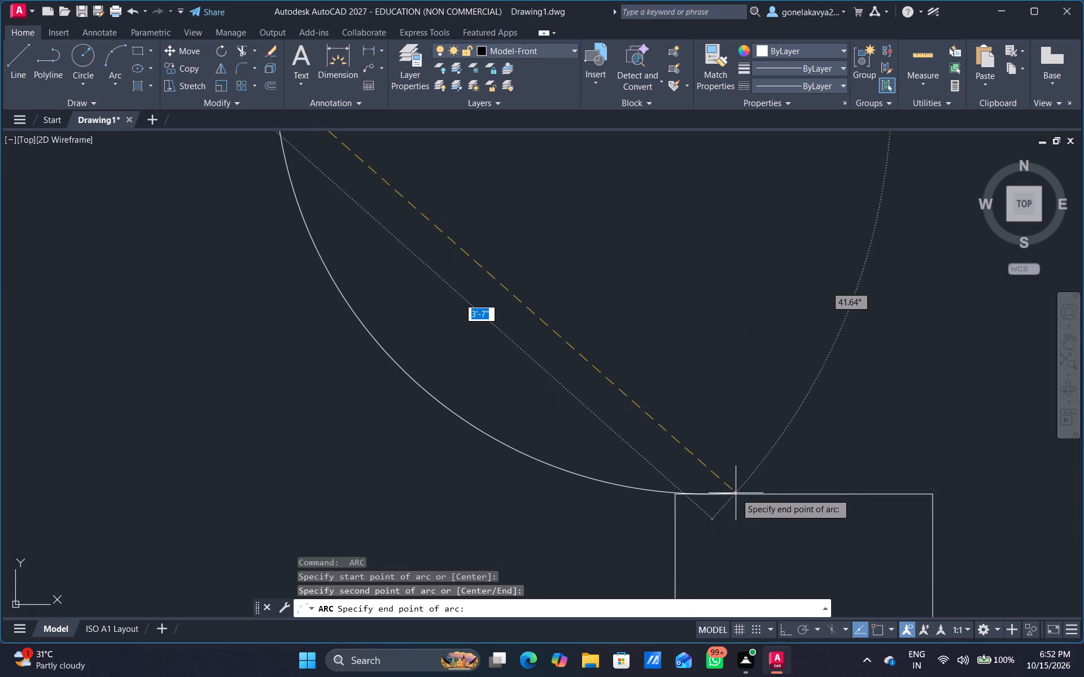
left_click(731, 493)
Draw a three-point door-swing arc in the upper small room beside the kitchen, from the leaf's lower-right corner through its upper-right corner to the wall stub above.
scroll(766, 439, "down", 6)
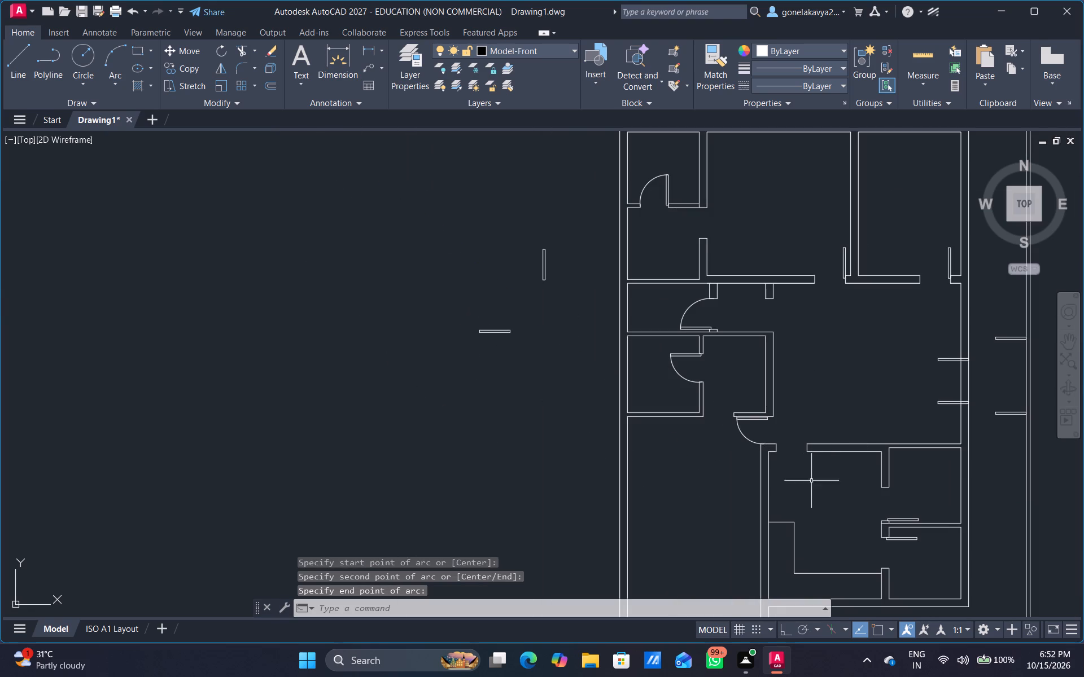
middle_click_drag(833, 506, 628, 443)
scroll(645, 438, "up", 3)
middle_click_drag(702, 485, 458, 313)
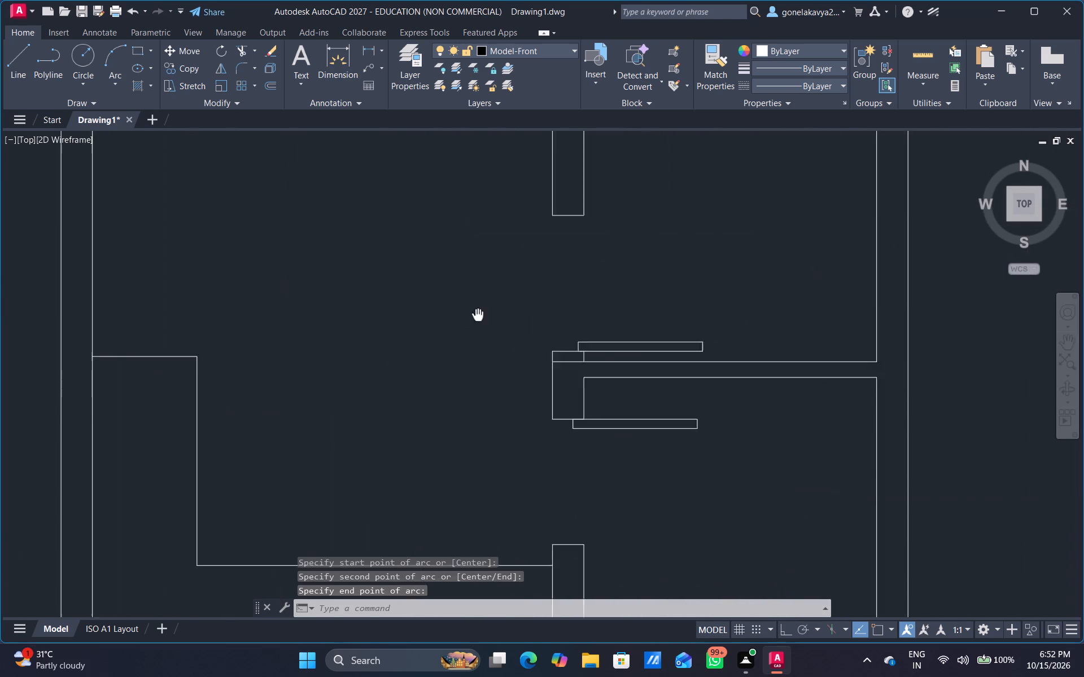
middle_click_drag(458, 313, 401, 319)
type("AR")
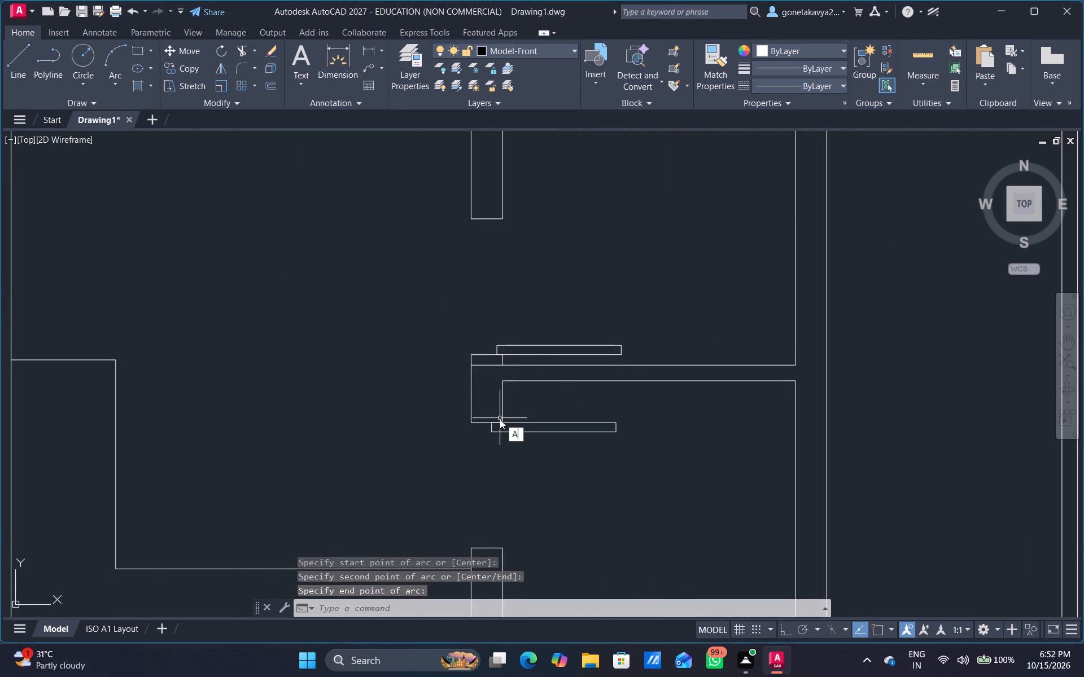
key("c")
key("space")
scroll(566, 367, "up", 4)
middle_click_drag(646, 332, 404, 389)
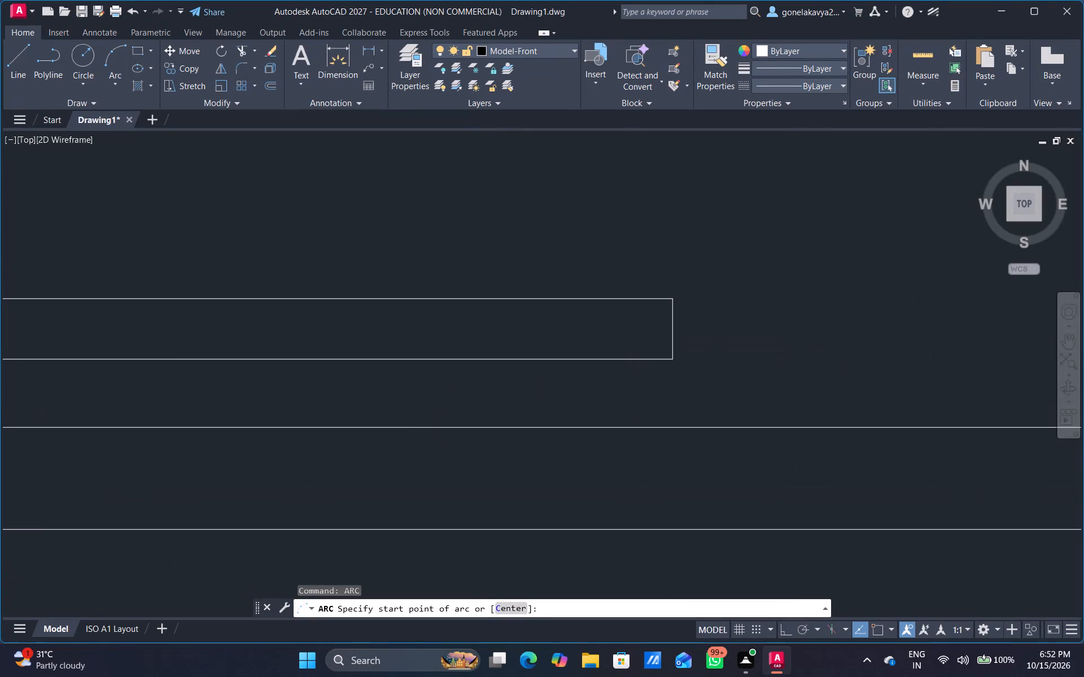
left_click(672, 359)
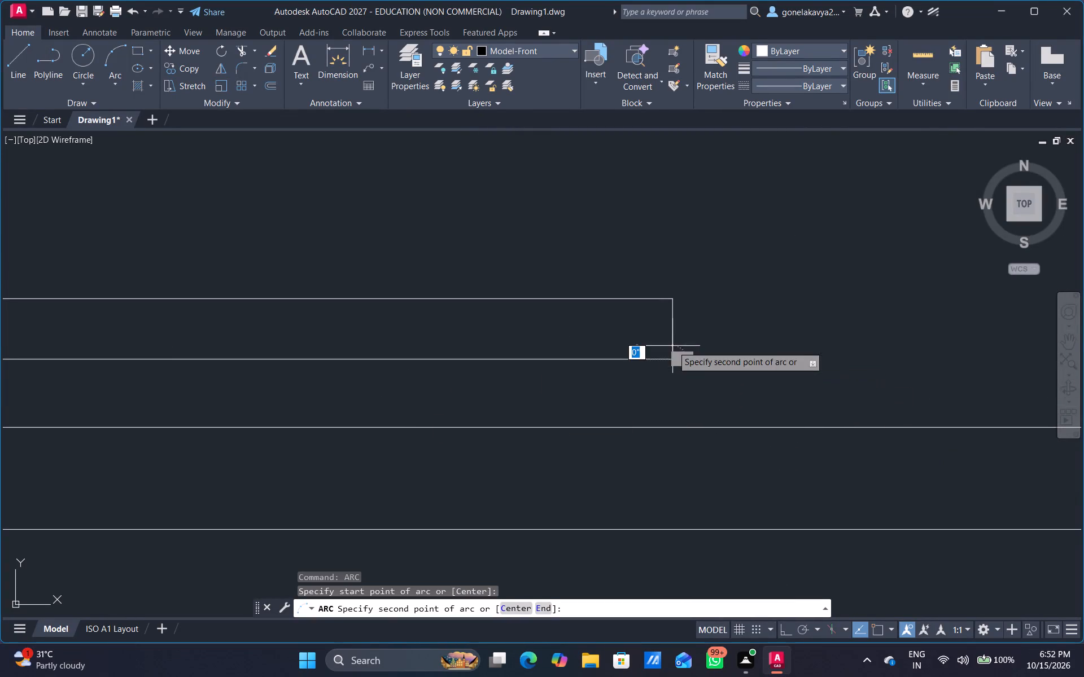
left_click(673, 298)
scroll(419, 145, "down", 3)
middle_click_drag(424, 159, 732, 455)
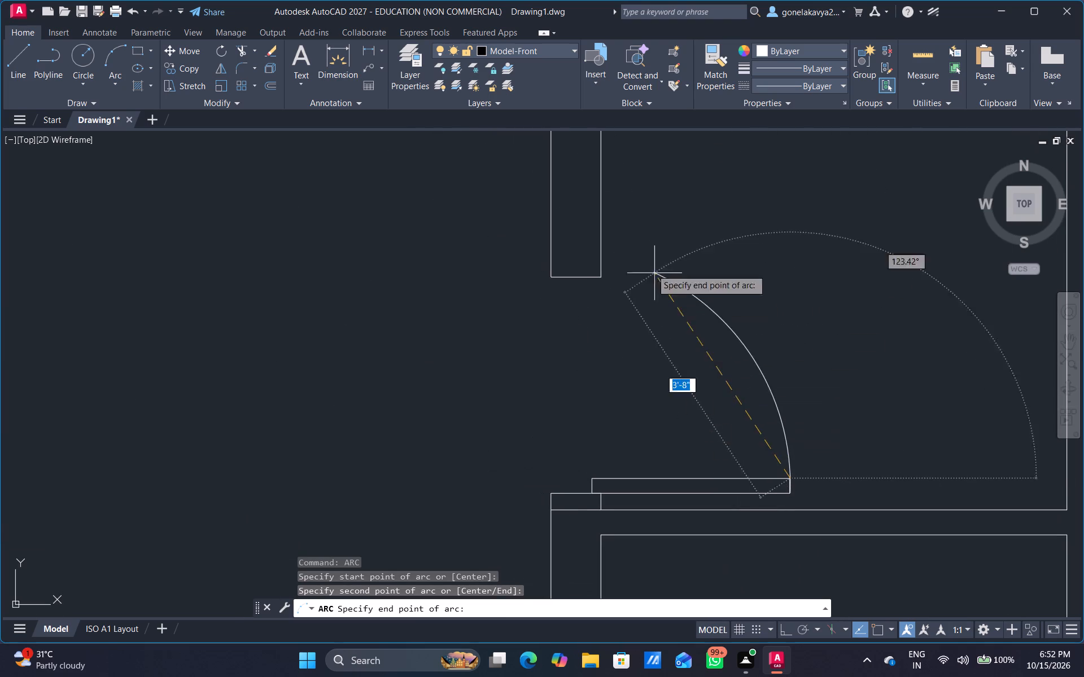
left_click(561, 278)
Draw a three-point door-swing arc in the lower small room beside the kitchen, from the leaf's upper-right corner through its lower-right corner to the wall stub below.
scroll(650, 362, "down", 4)
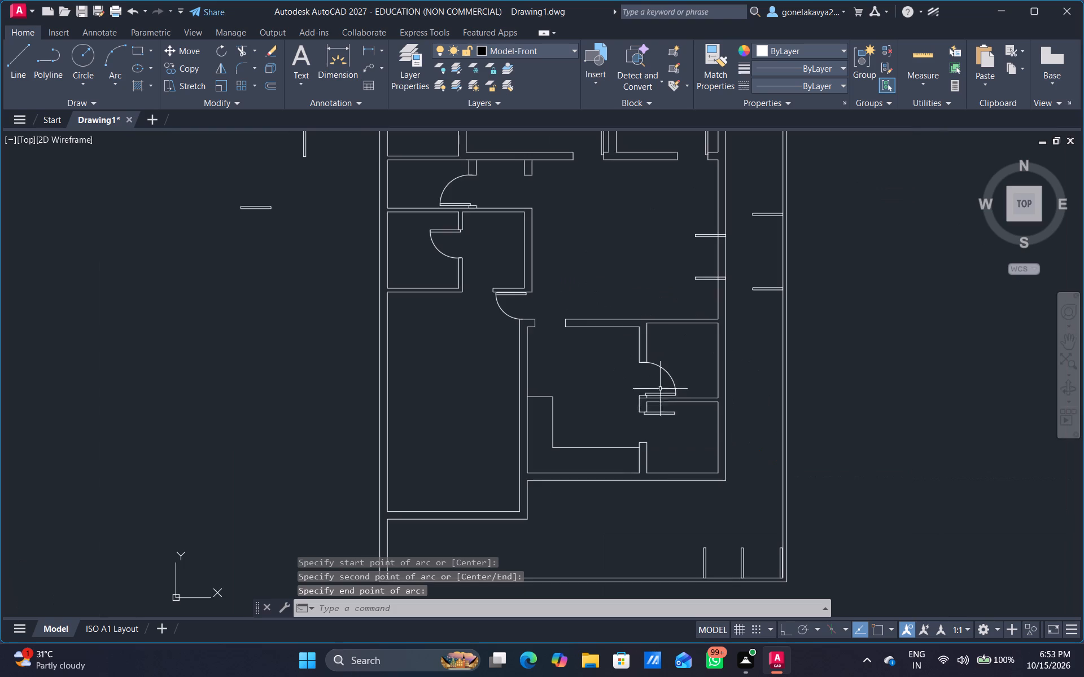
scroll(648, 444, "up", 2)
middle_click_drag(680, 418, 579, 383)
key("space")
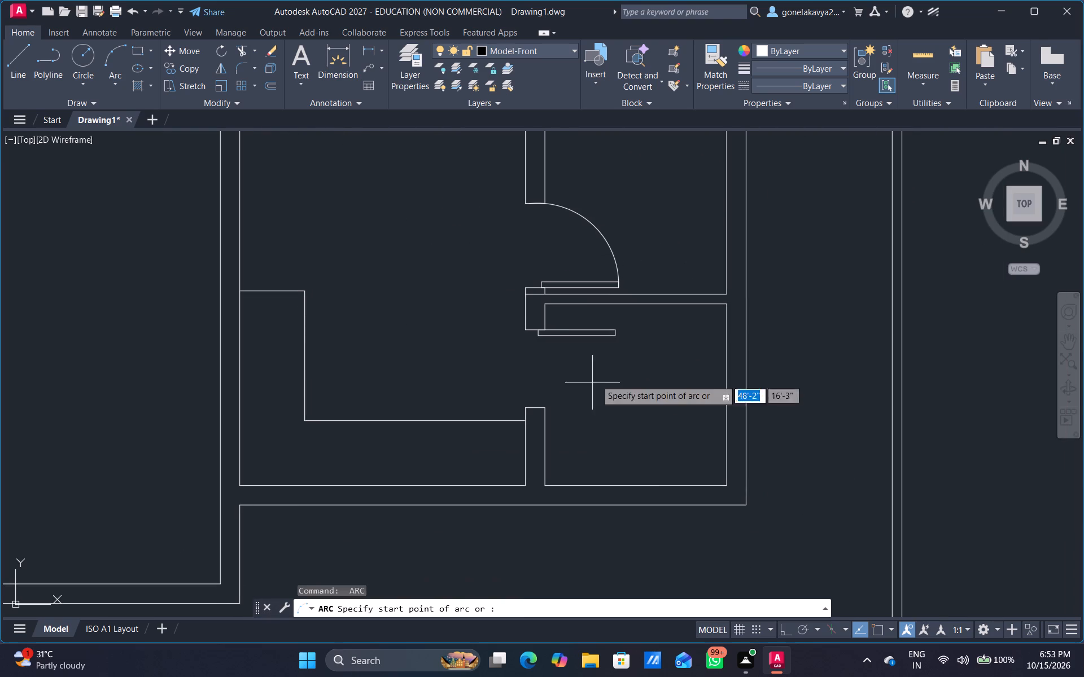
scroll(630, 361, "up", 3)
middle_click_drag(617, 353, 690, 466)
scroll(606, 357, "up", 3)
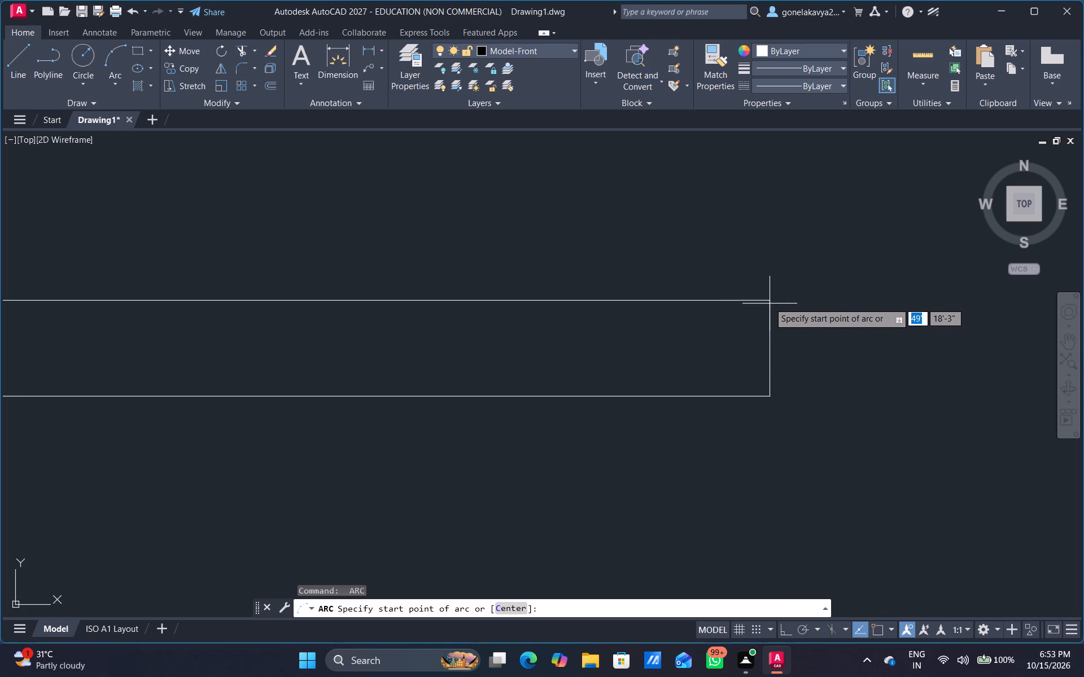
left_click(769, 301)
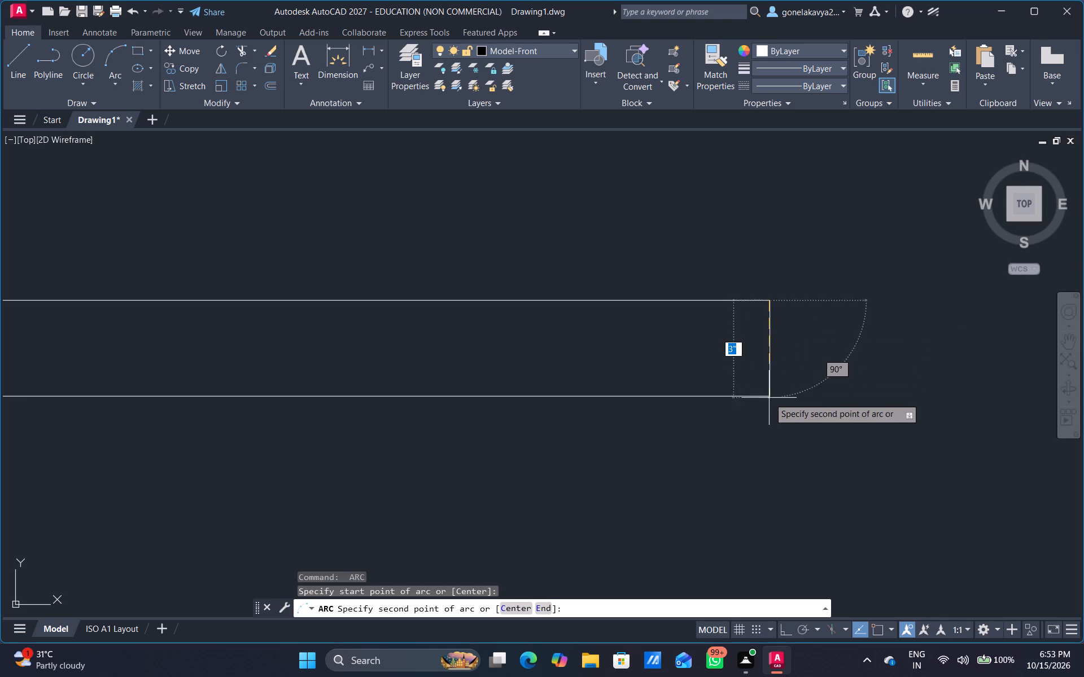
left_click_drag(770, 397, 766, 407)
scroll(692, 514, "down", 6)
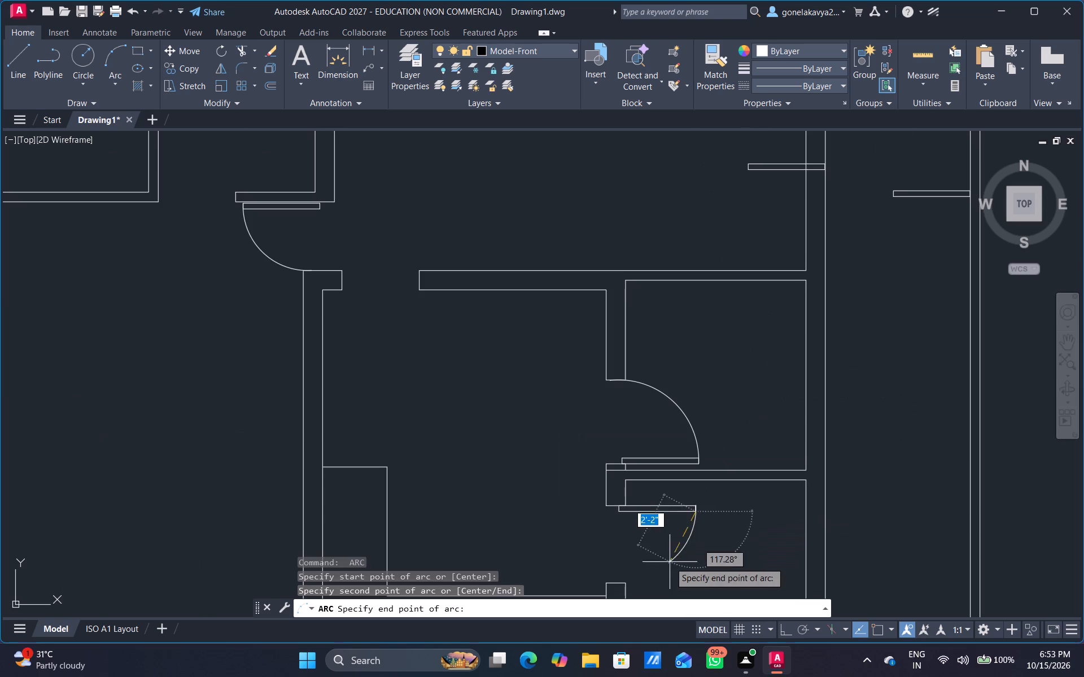
scroll(620, 588, "up", 2)
middle_click_drag(619, 565, 618, 346)
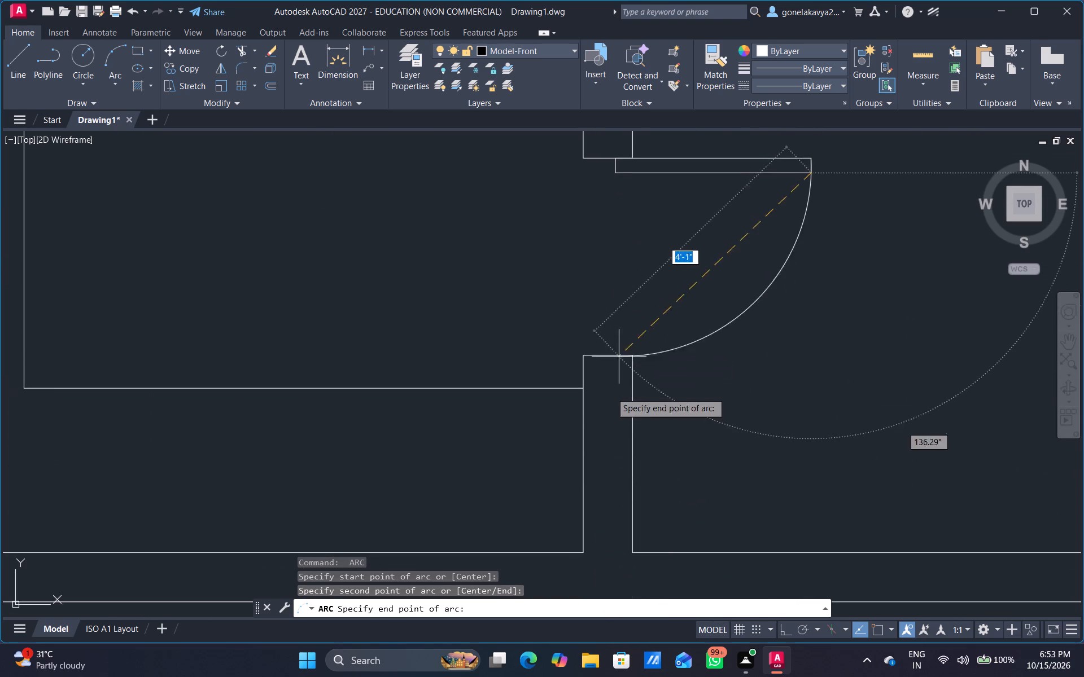
scroll(610, 368, "up", 5)
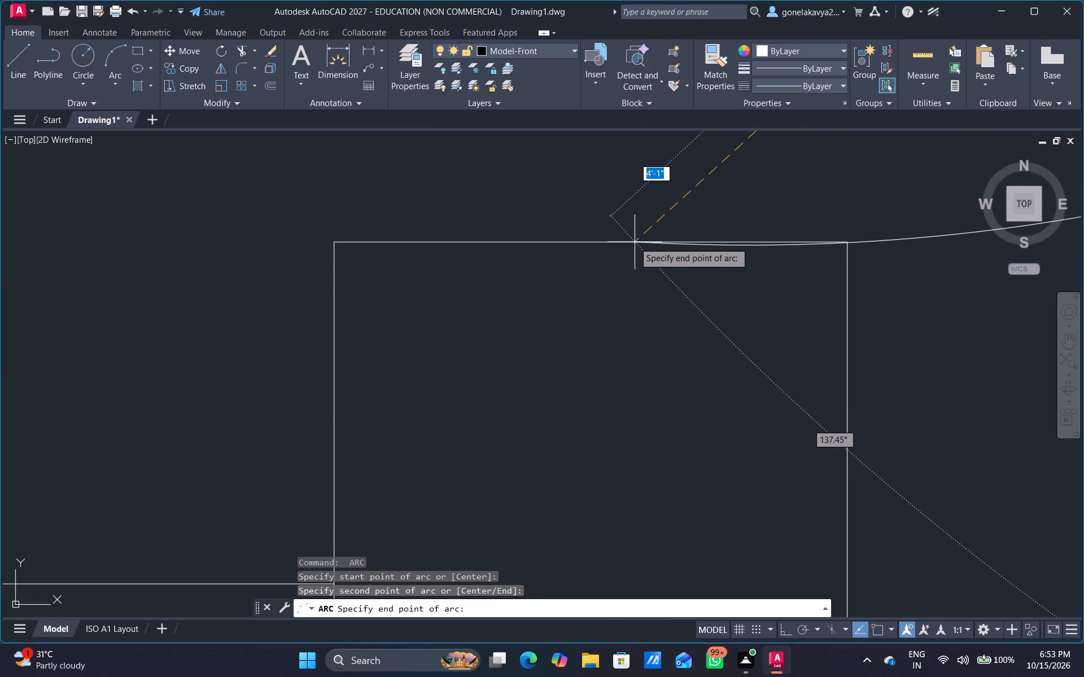
left_click(633, 242)
Draw a three-point door-swing arc in the upper middle room from the leaf's upper-right corner through its upper-left corner to the opposite wall end.
scroll(627, 250, "down", 7)
scroll(675, 294, "down", 3)
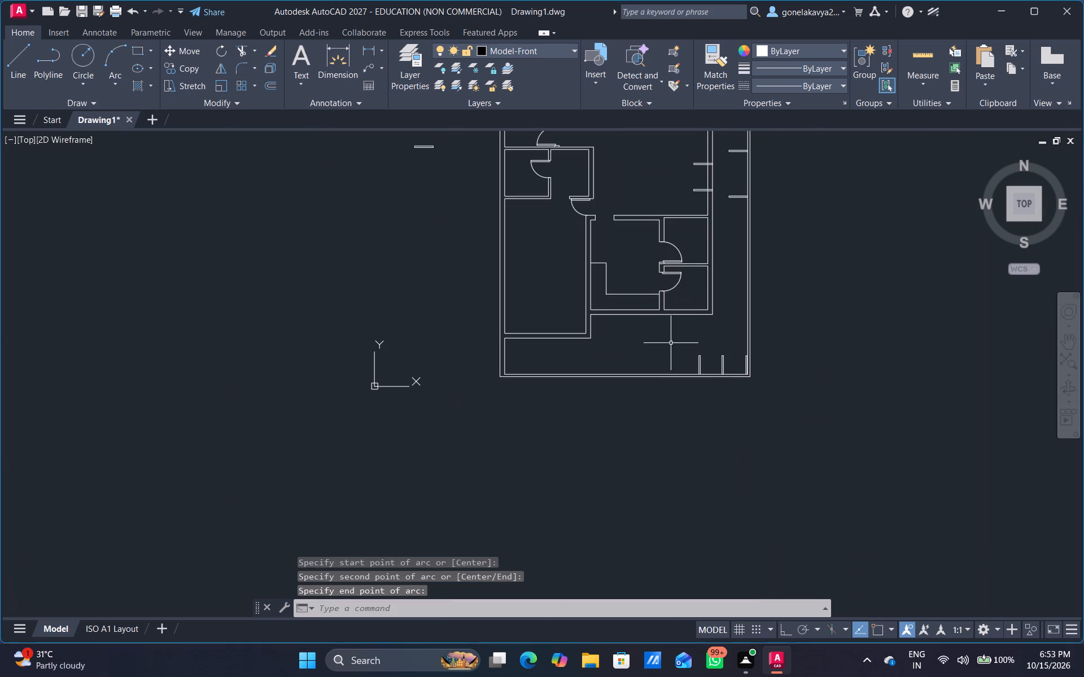
middle_click_drag(639, 330, 595, 445)
scroll(627, 263, "up", 1)
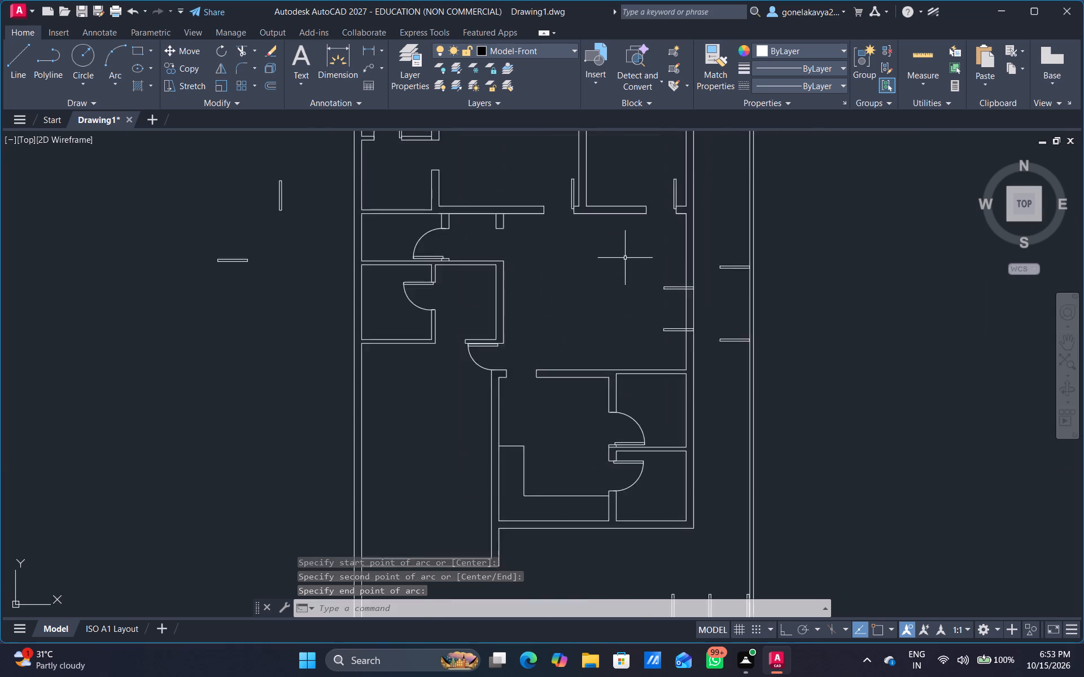
scroll(625, 257, "up", 1)
middle_click_drag(520, 239, 651, 458)
scroll(648, 348, "up", 3)
key("space")
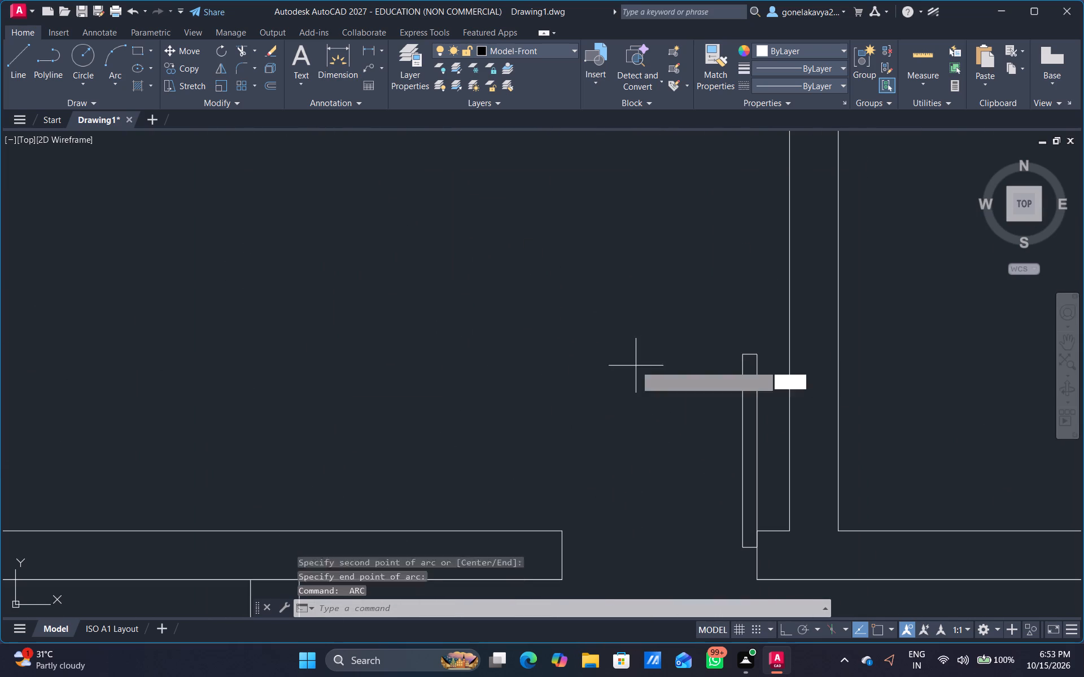
scroll(767, 364, "up", 4)
middle_click_drag(631, 327, 635, 394)
scroll(678, 381, "up", 4)
middle_click_drag(706, 368, 700, 396)
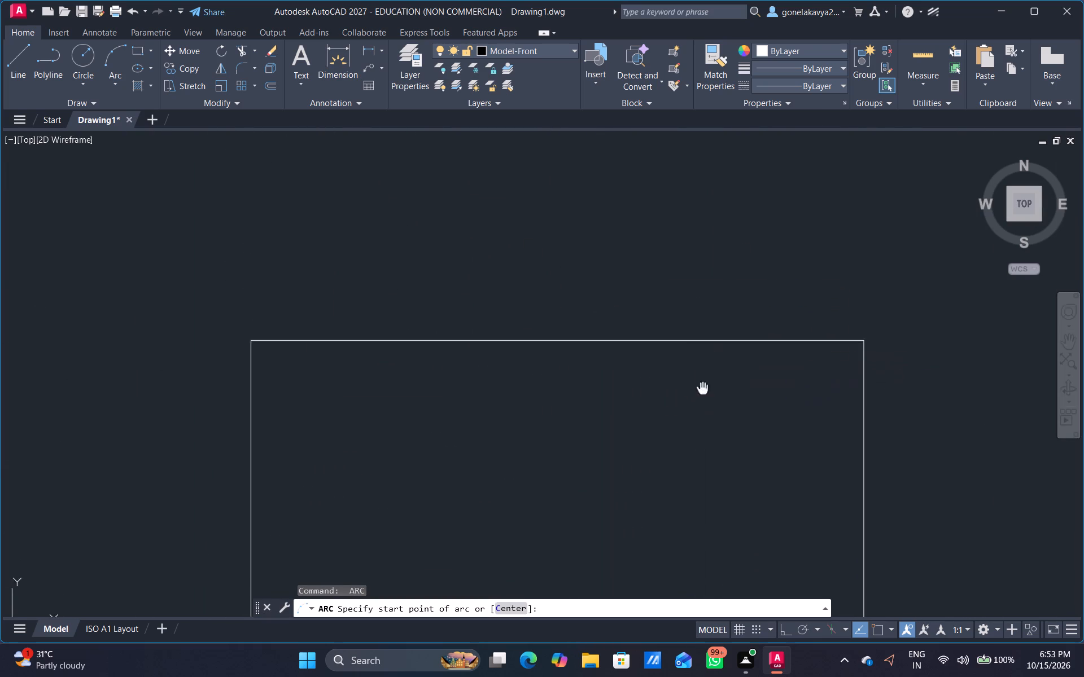
middle_click_drag(700, 396, 697, 411)
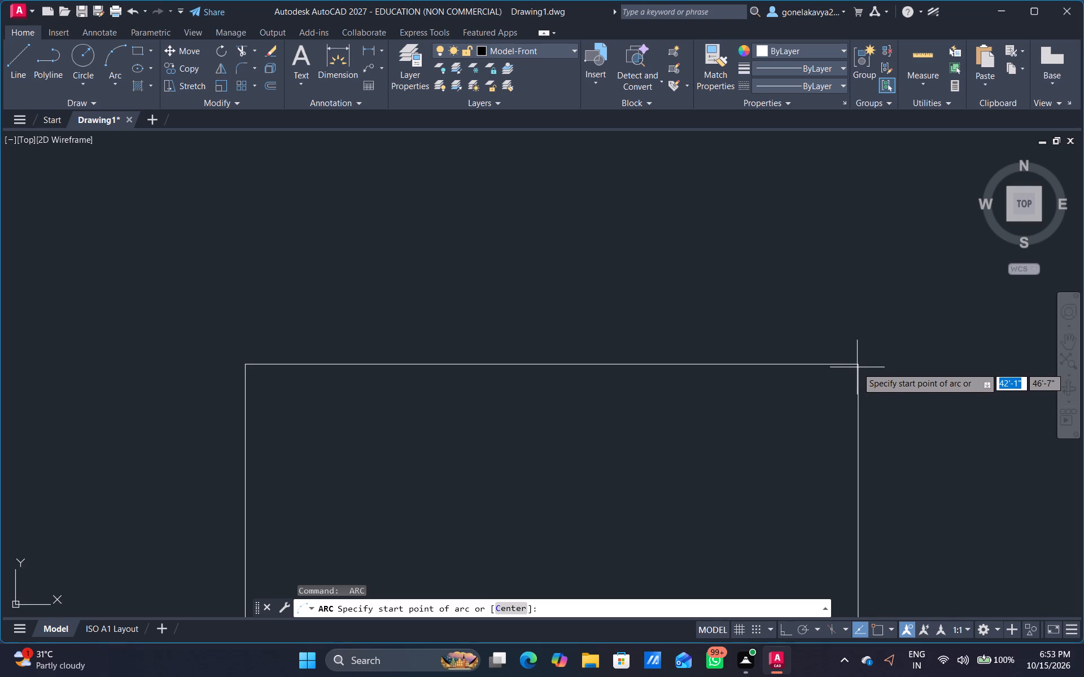
left_click(858, 365)
scroll(0, 256, "down", 2)
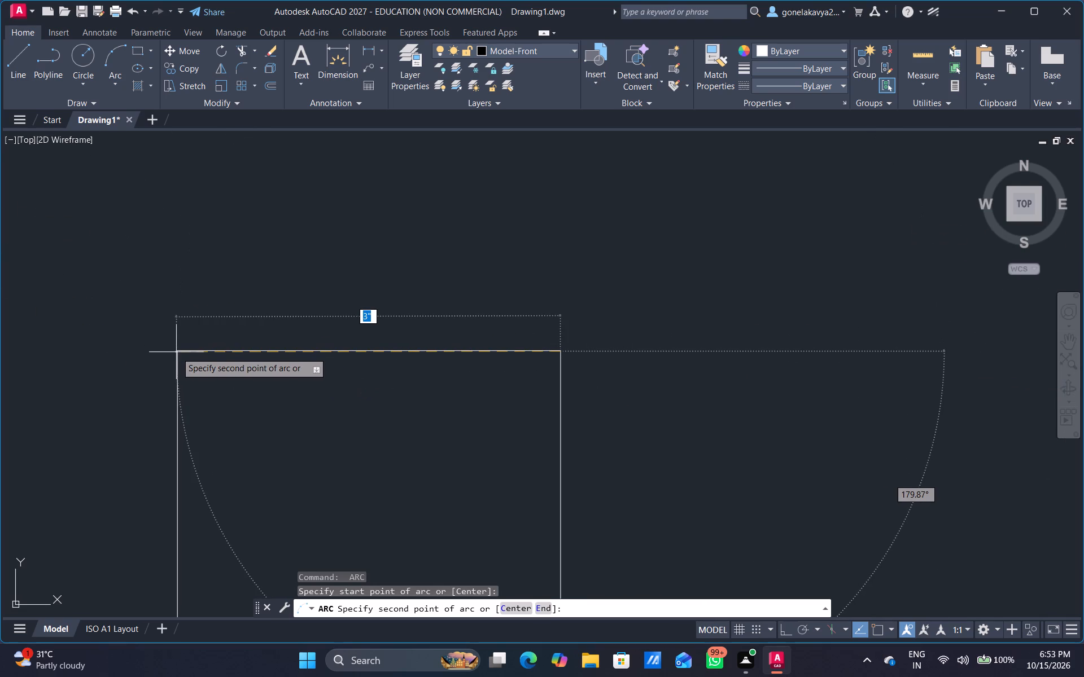
left_click(177, 350)
scroll(27, 389, "down", 3)
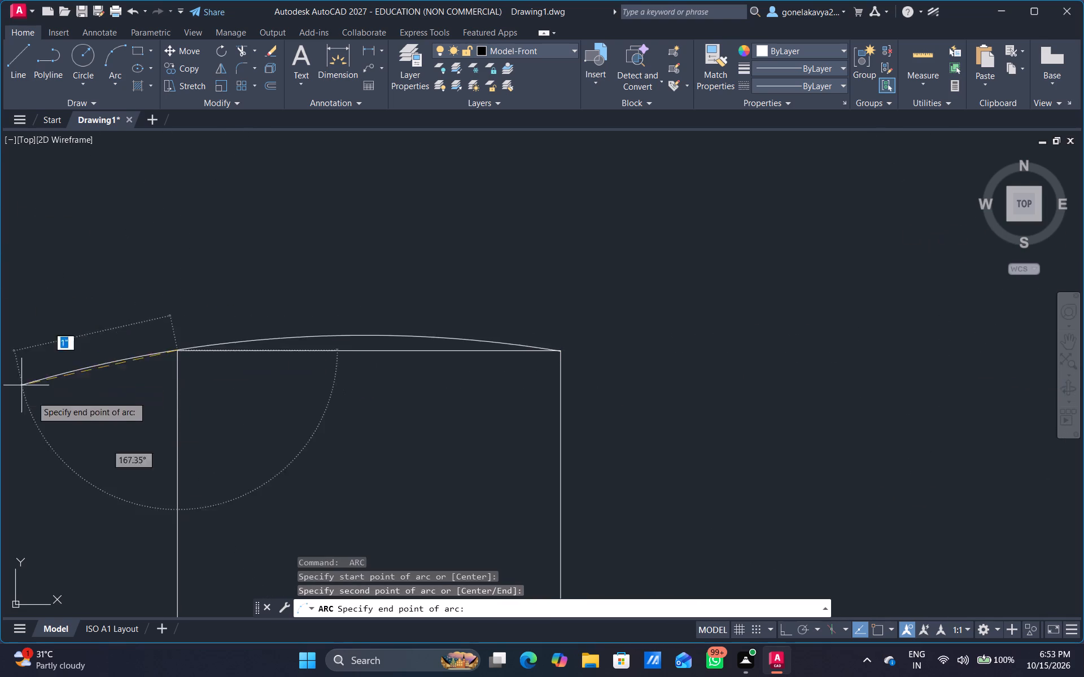
scroll(34, 399, "down", 2)
middle_click_drag(44, 426, 489, 330)
scroll(217, 355, "down", 5)
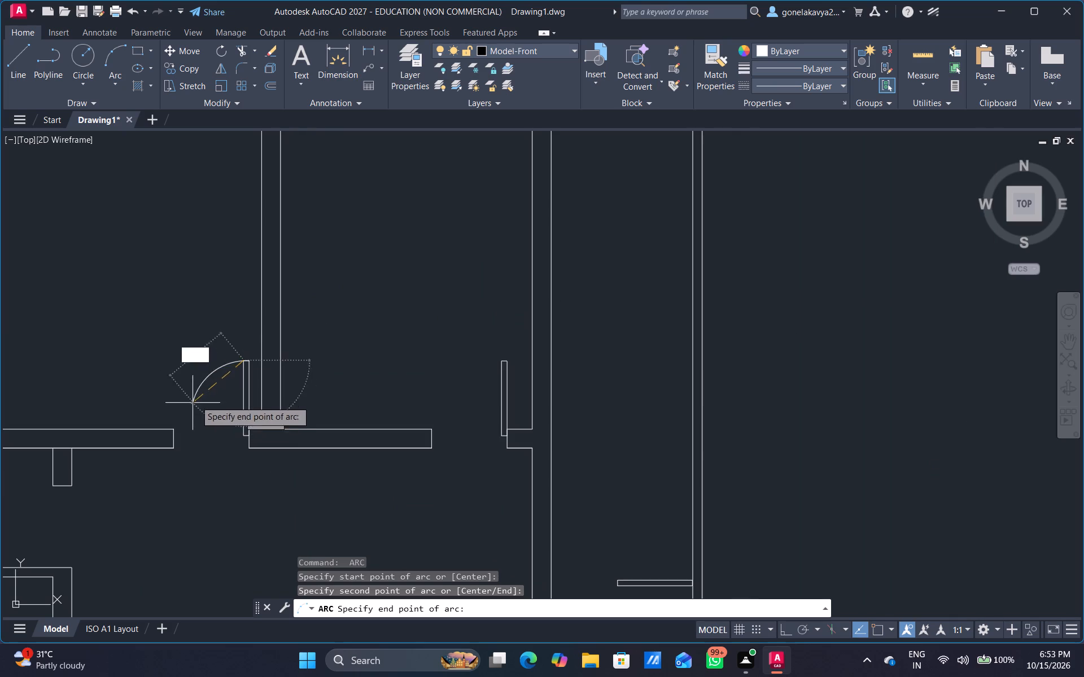
middle_click_drag(359, 354, 313, 357)
middle_click_drag(50, 379, 281, 354)
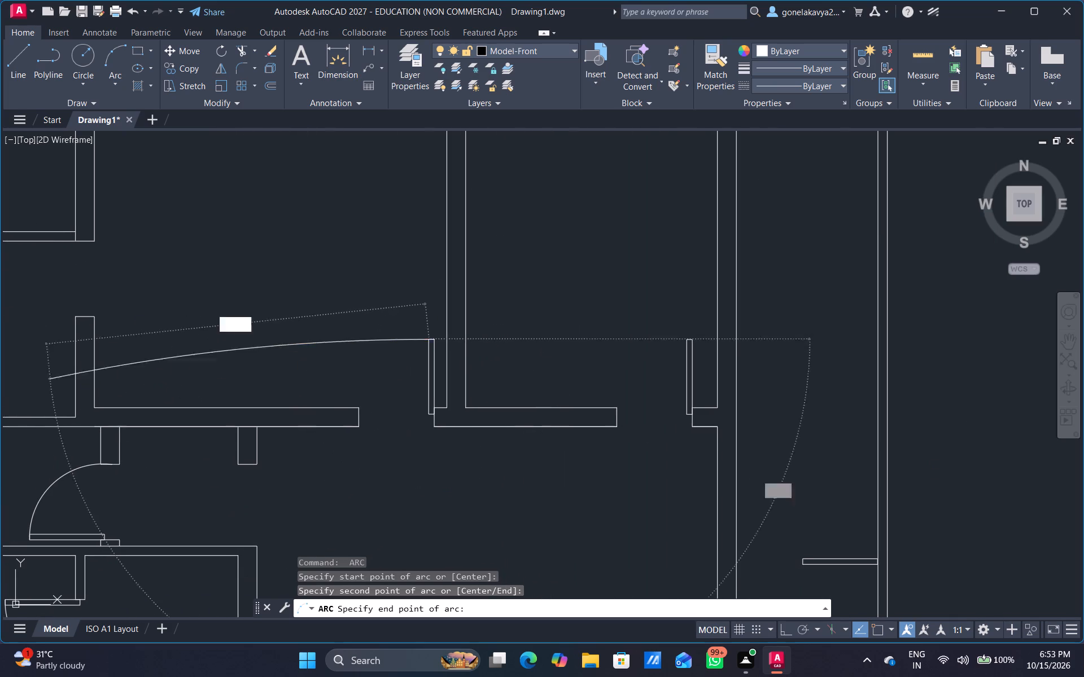
scroll(355, 416, "up", 4)
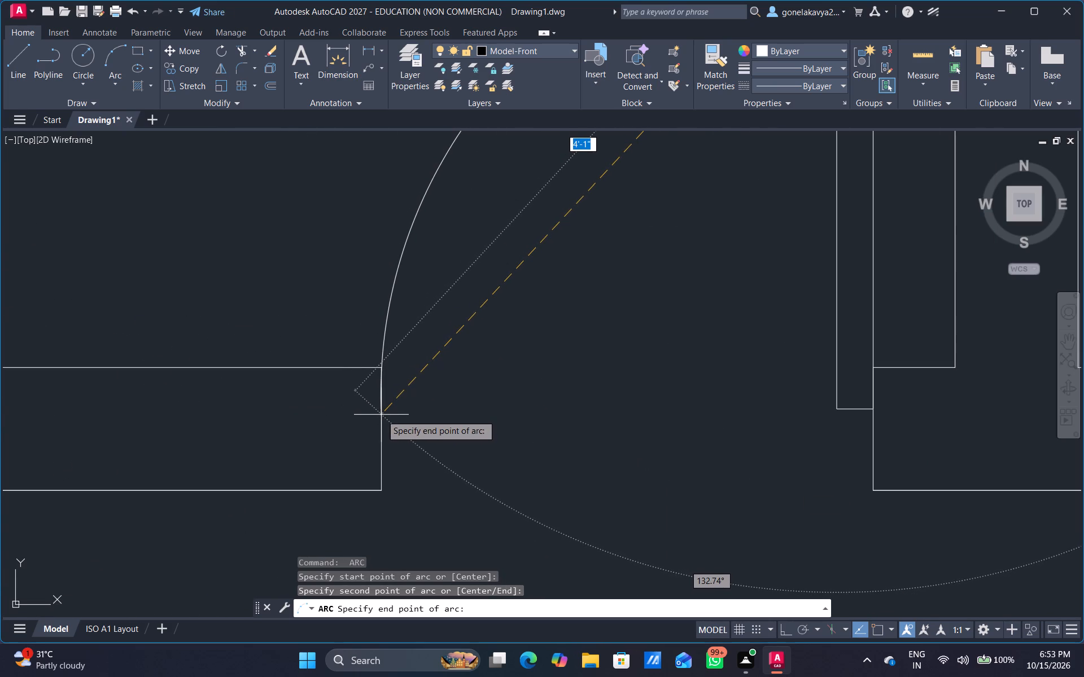
left_click(381, 415)
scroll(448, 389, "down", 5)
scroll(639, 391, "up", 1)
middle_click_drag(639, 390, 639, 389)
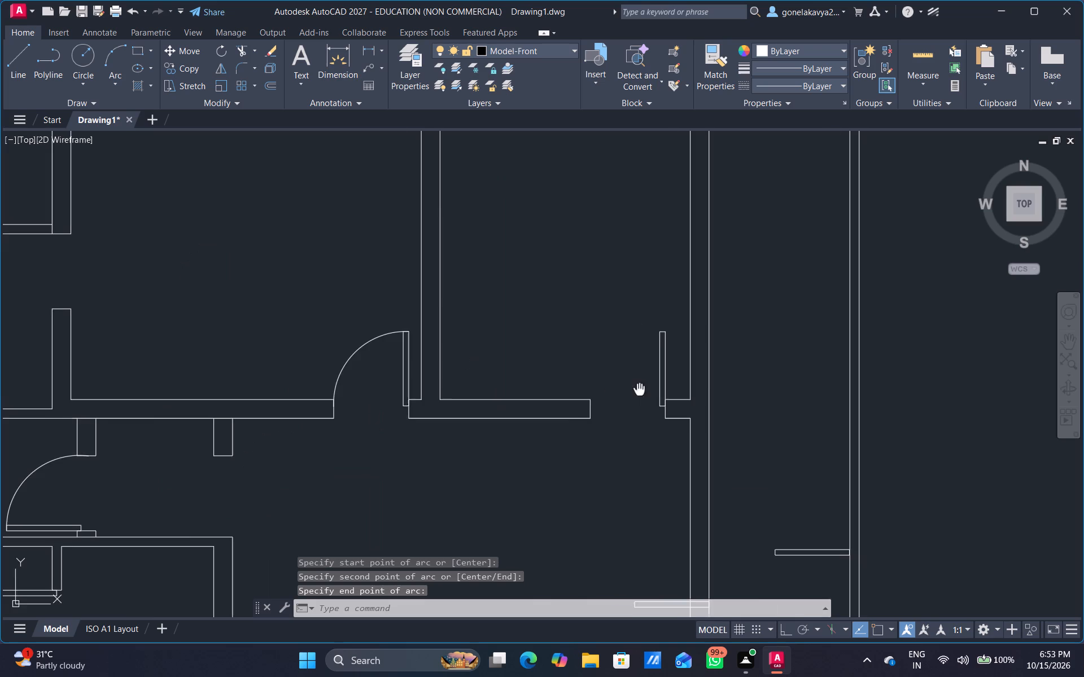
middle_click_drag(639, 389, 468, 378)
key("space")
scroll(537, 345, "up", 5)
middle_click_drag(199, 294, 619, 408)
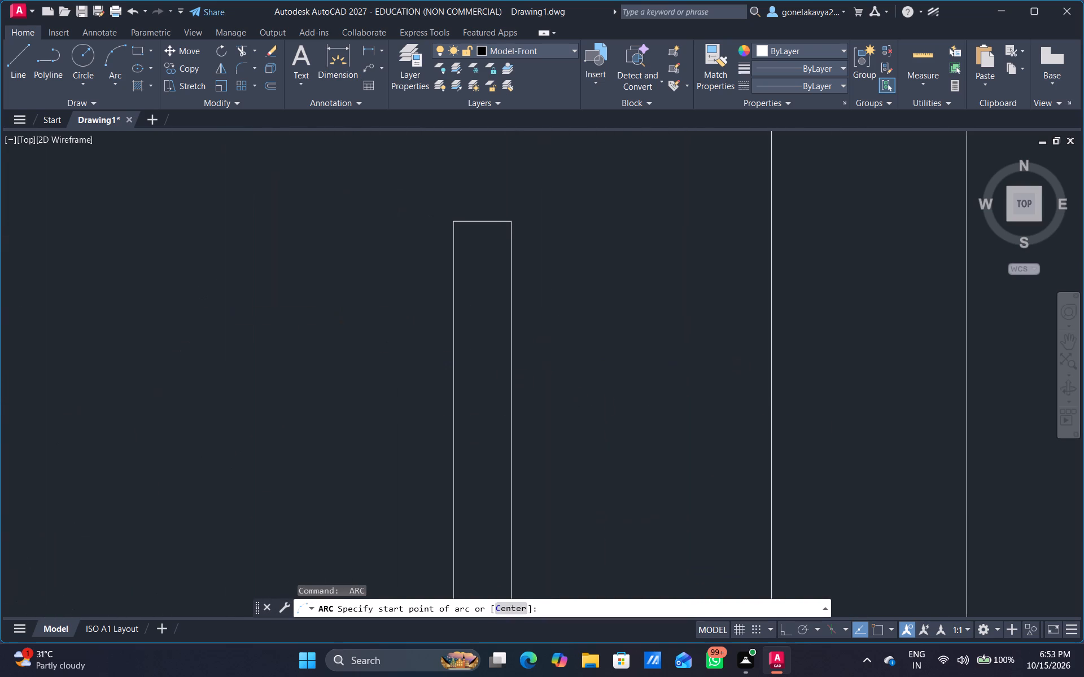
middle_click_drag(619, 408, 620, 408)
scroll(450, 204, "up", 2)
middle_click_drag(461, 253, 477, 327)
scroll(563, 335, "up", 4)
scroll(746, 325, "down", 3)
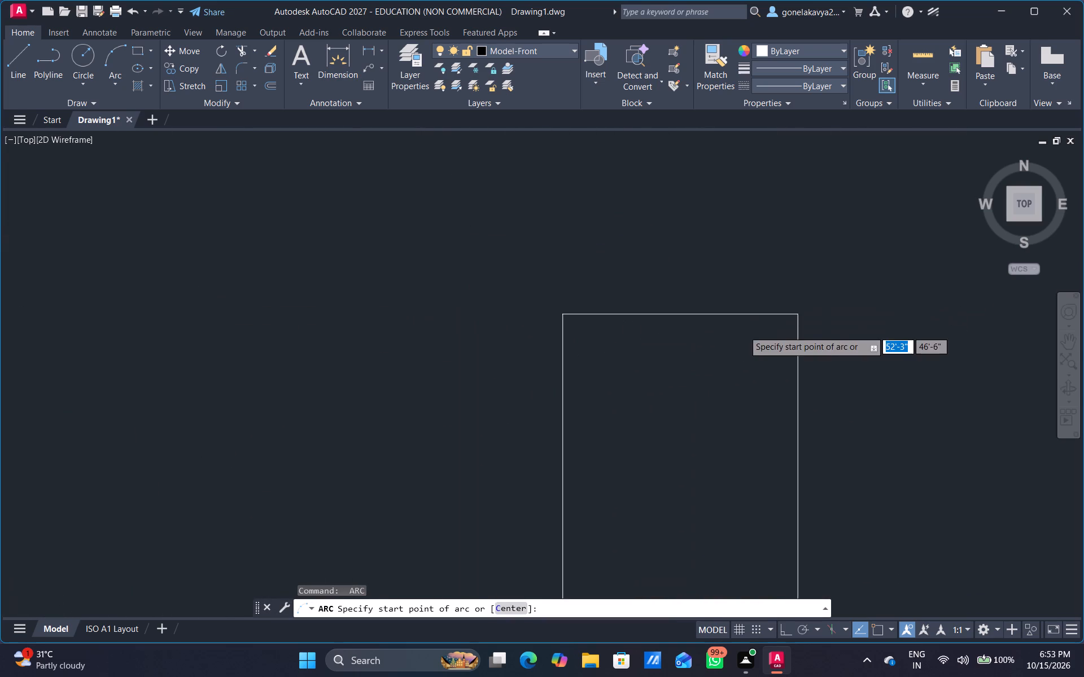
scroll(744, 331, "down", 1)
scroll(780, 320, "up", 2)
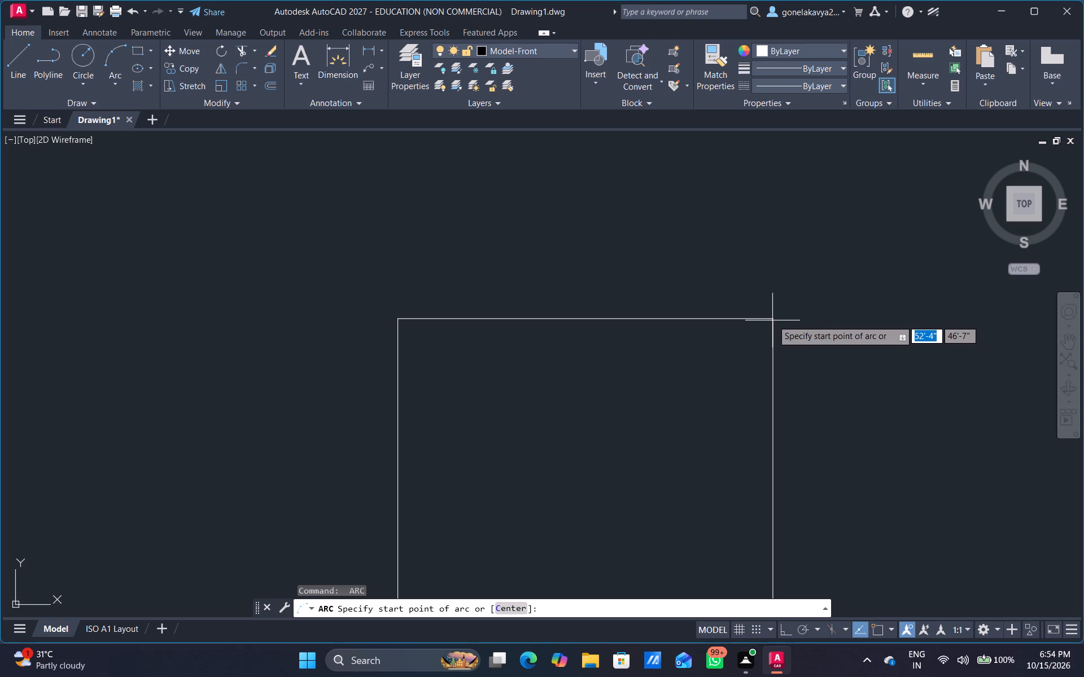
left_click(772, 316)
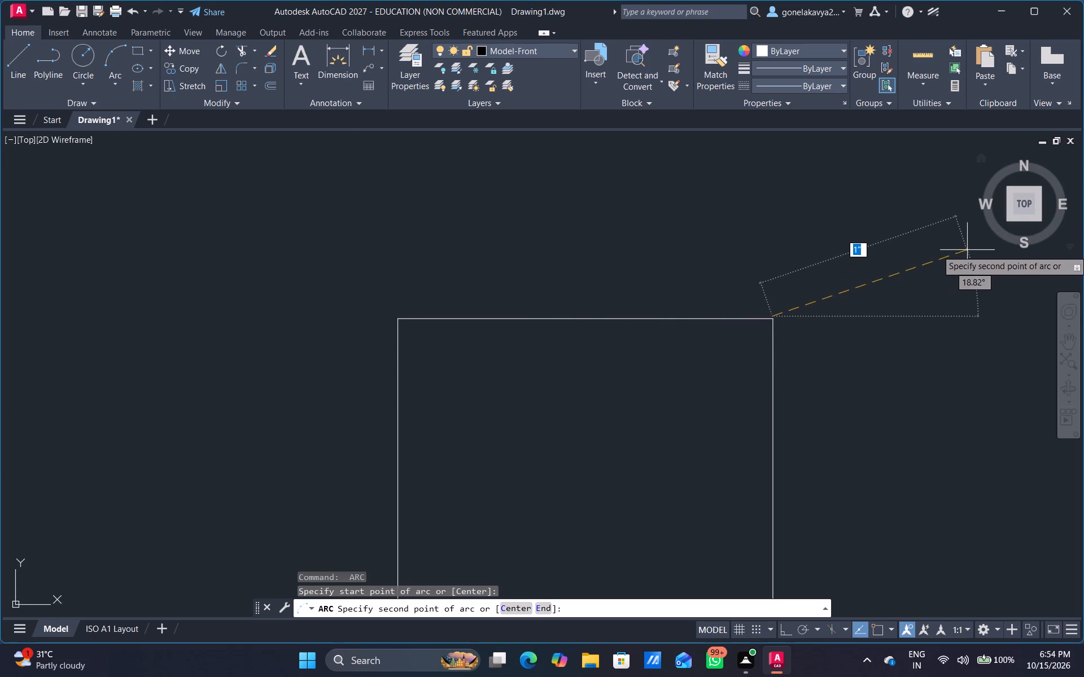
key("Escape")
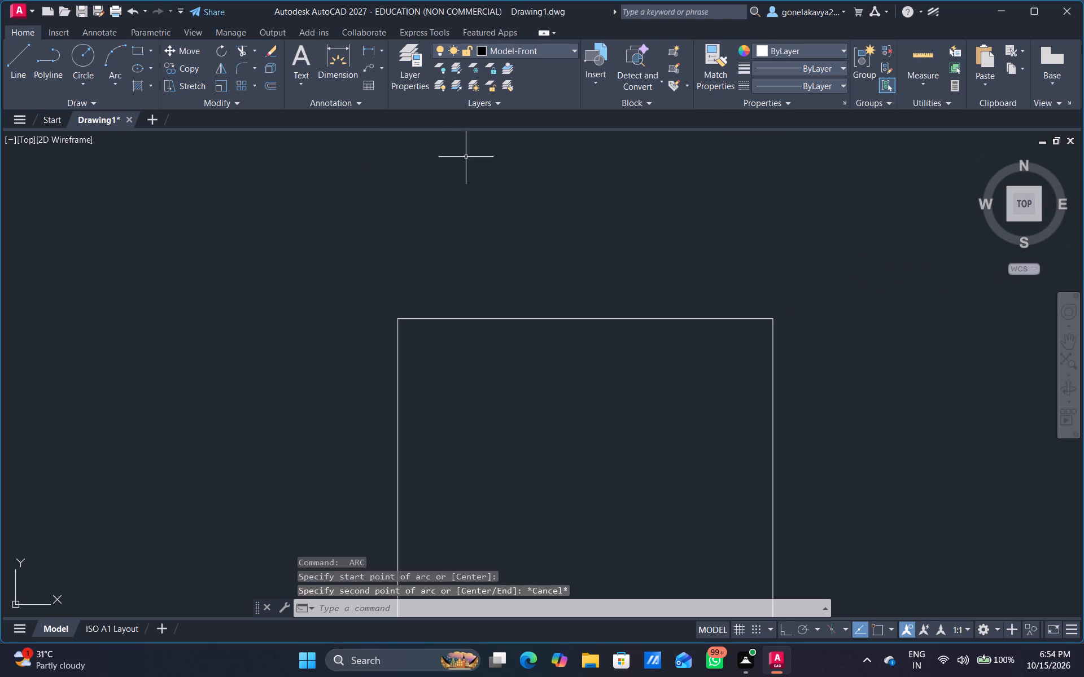
Draw a three-point door-swing arc in the upper-right room from the leaf's upper-right corner through its upper-left corner to the opposite wall end.
key("a")
key("r")
key("c")
key("space")
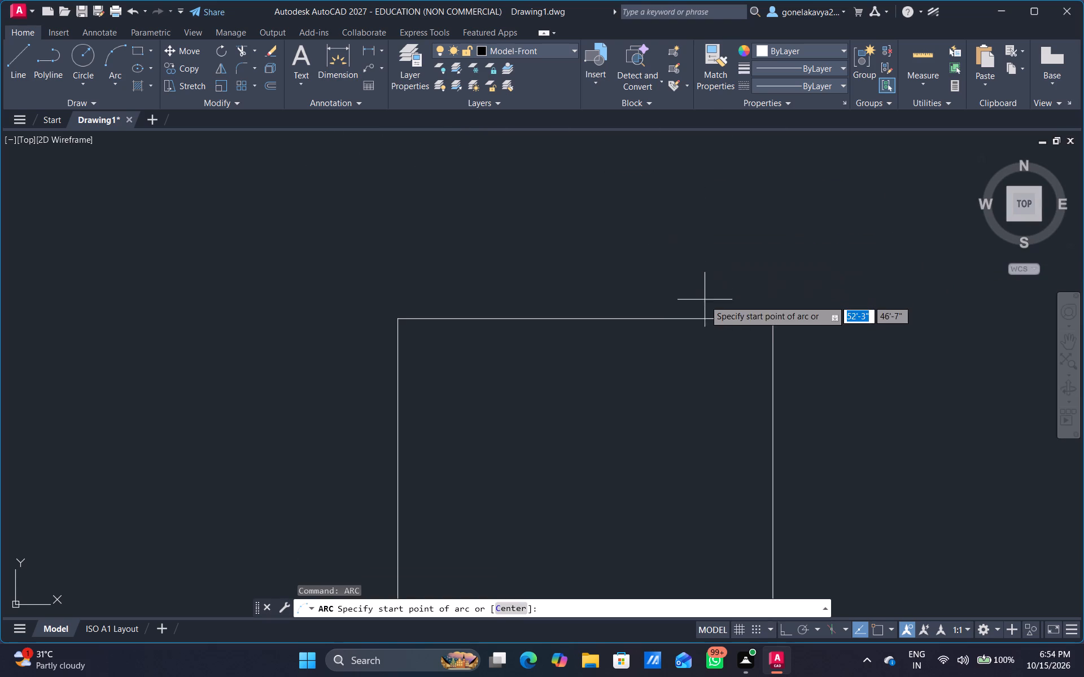
scroll(719, 311, "up", 2)
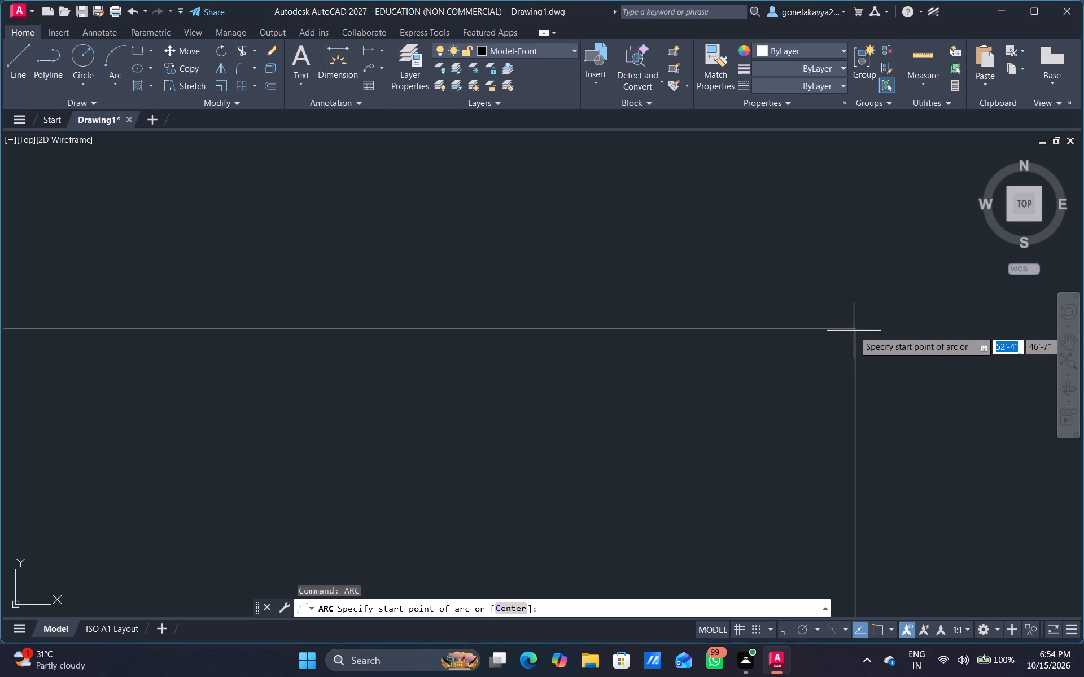
left_click_drag(854, 329, 841, 330)
scroll(243, 300, "down", 4)
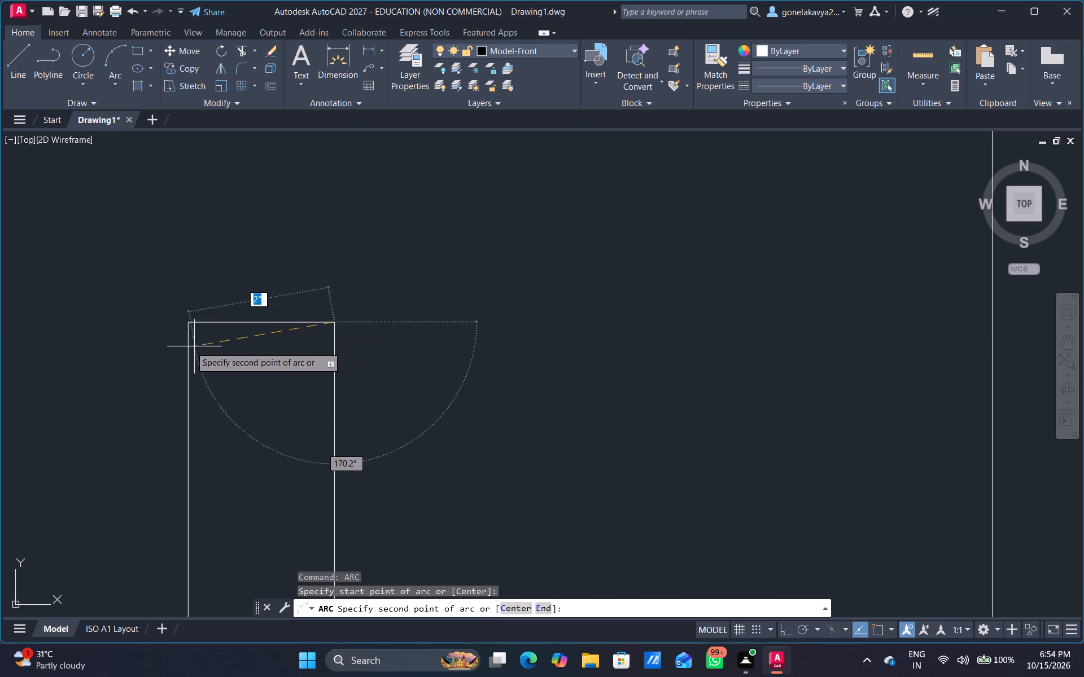
middle_click_drag(169, 336, 447, 353)
scroll(473, 341, "up", 2)
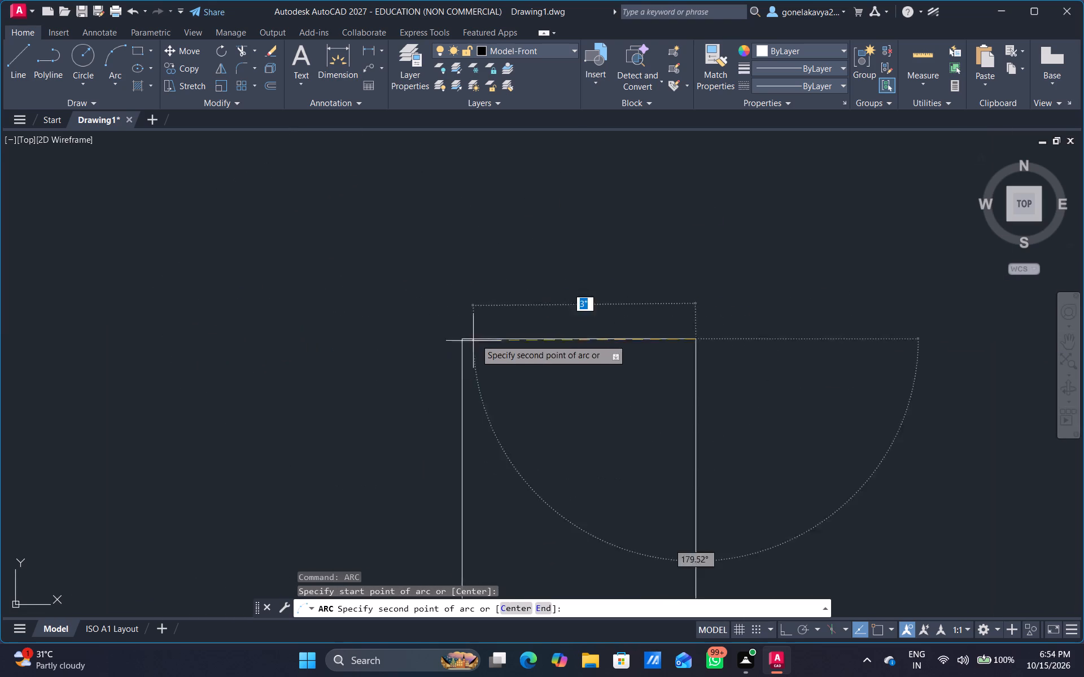
scroll(475, 339, "up", 3)
scroll(384, 340, "up", 5)
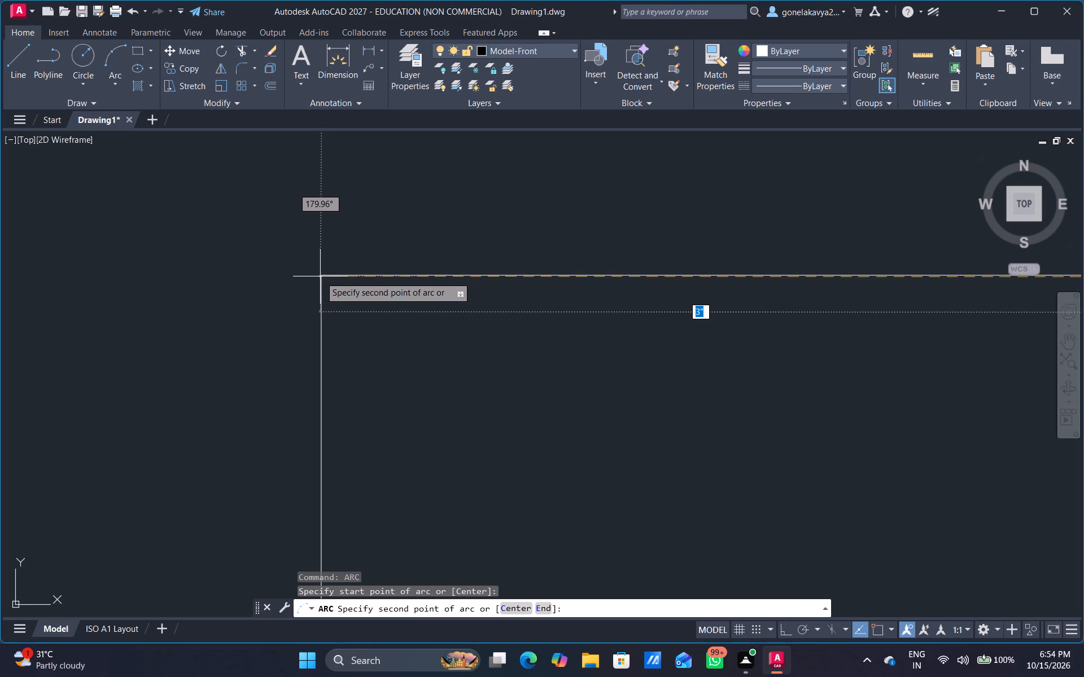
left_click(321, 275)
scroll(213, 261, "down", 6)
scroll(108, 375, "down", 4)
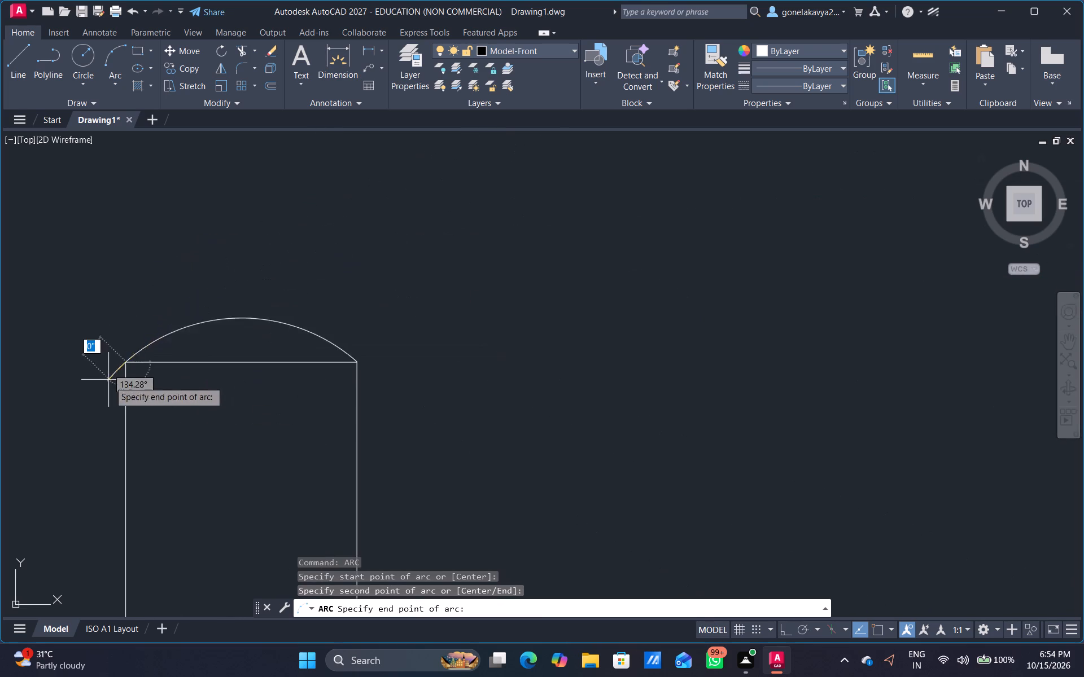
scroll(95, 397, "down", 4)
middle_click_drag(73, 404, 628, 307)
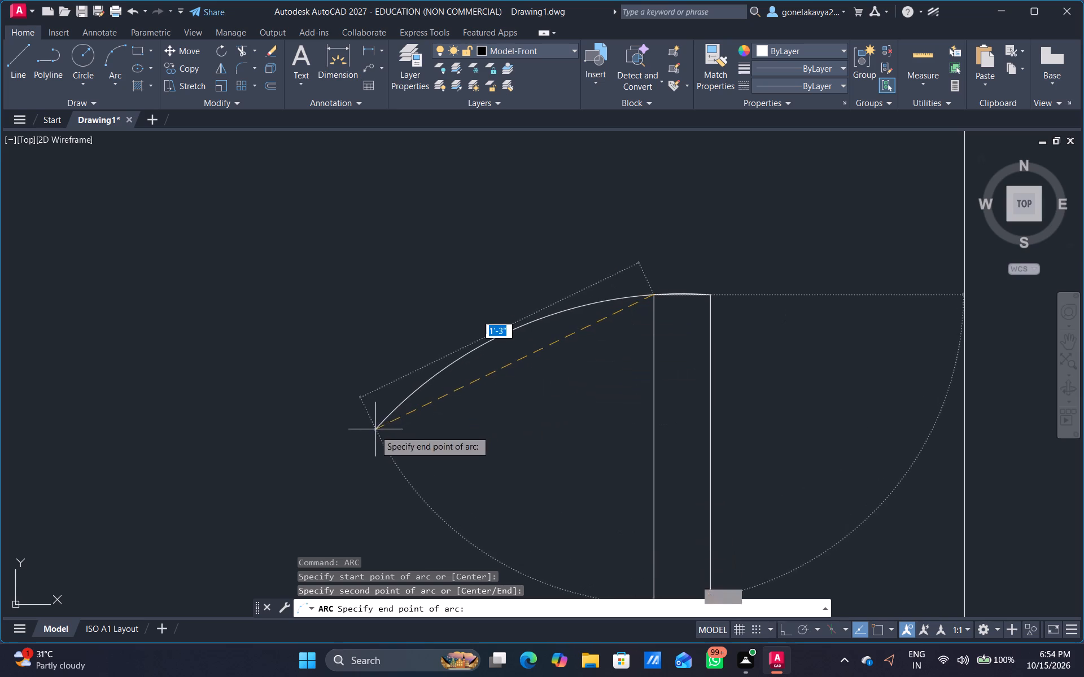
middle_click_drag(375, 430, 457, 208)
middle_click_drag(246, 495, 346, 194)
scroll(255, 468, "down", 1)
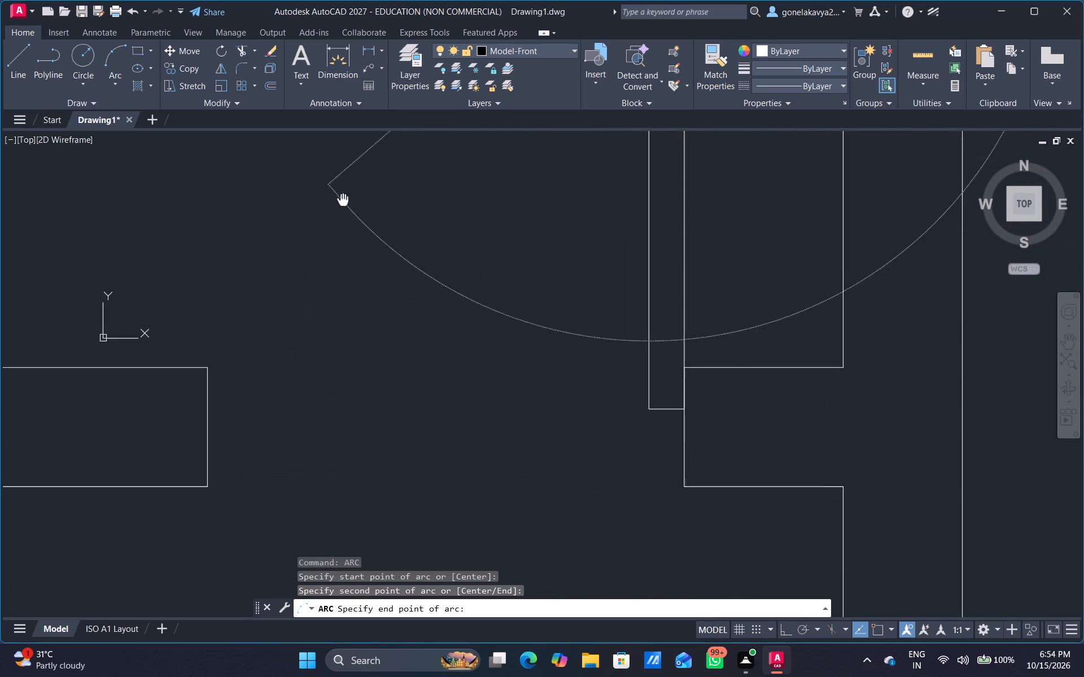
middle_click_drag(346, 194, 357, 178)
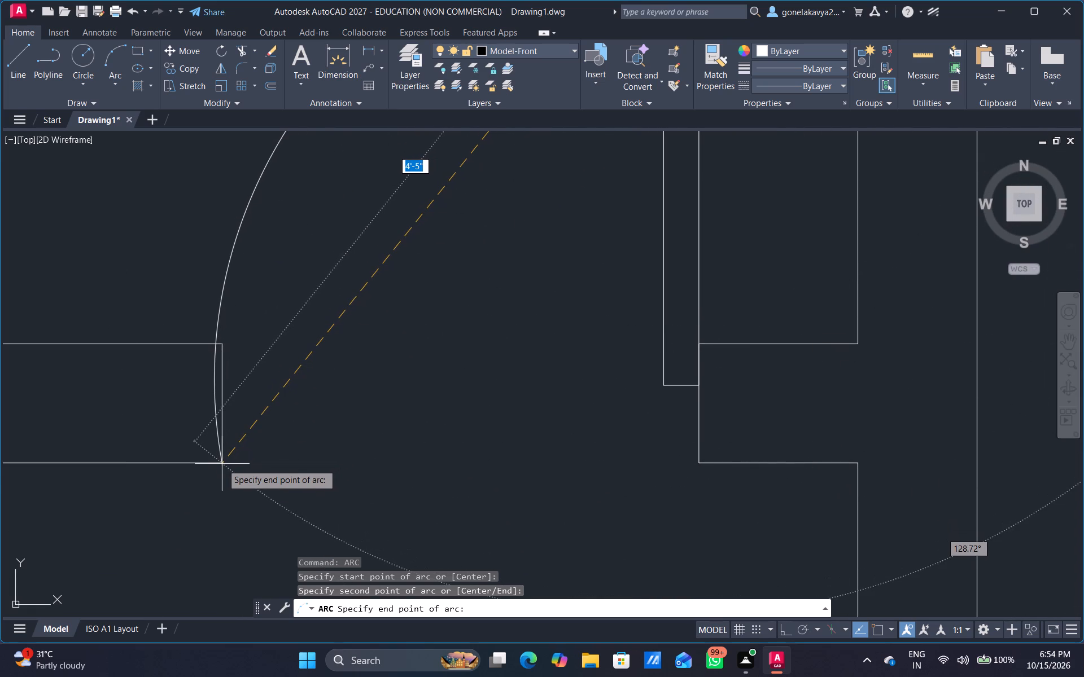
left_click(222, 361)
Draw a three-point swing arc for the right wall's upper double-door leaf, from its upper-left corner through its lower-left corner to the wall's inner line.
scroll(241, 364, "down", 5)
middle_click_drag(281, 424, 357, 349)
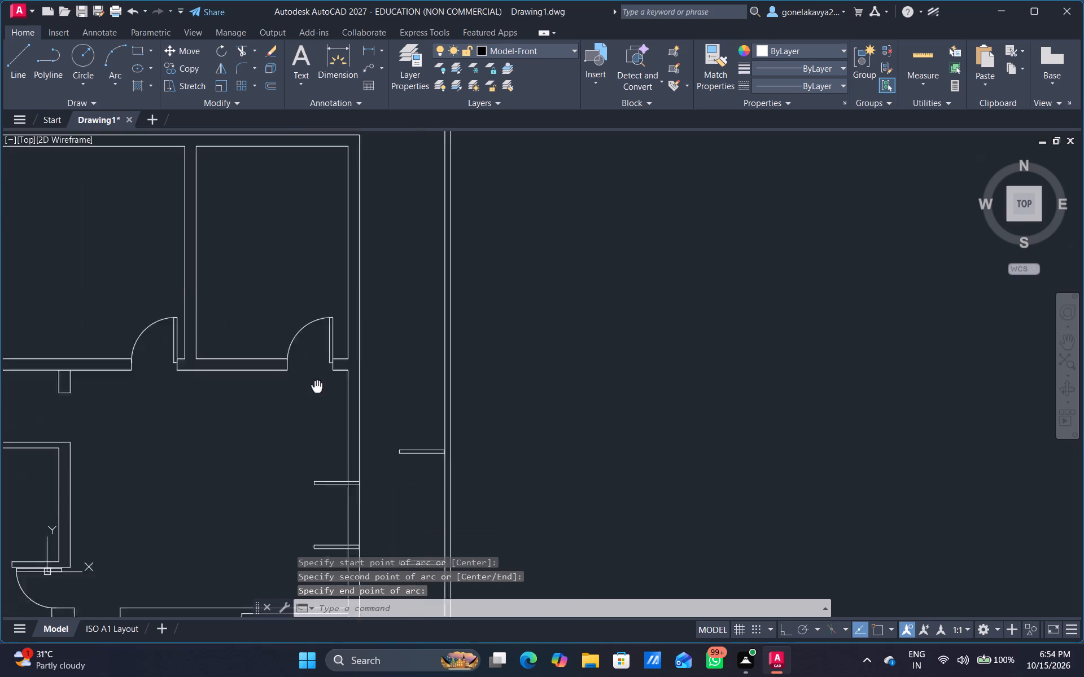
middle_click_drag(357, 349, 445, 228)
scroll(377, 386, "down", 1)
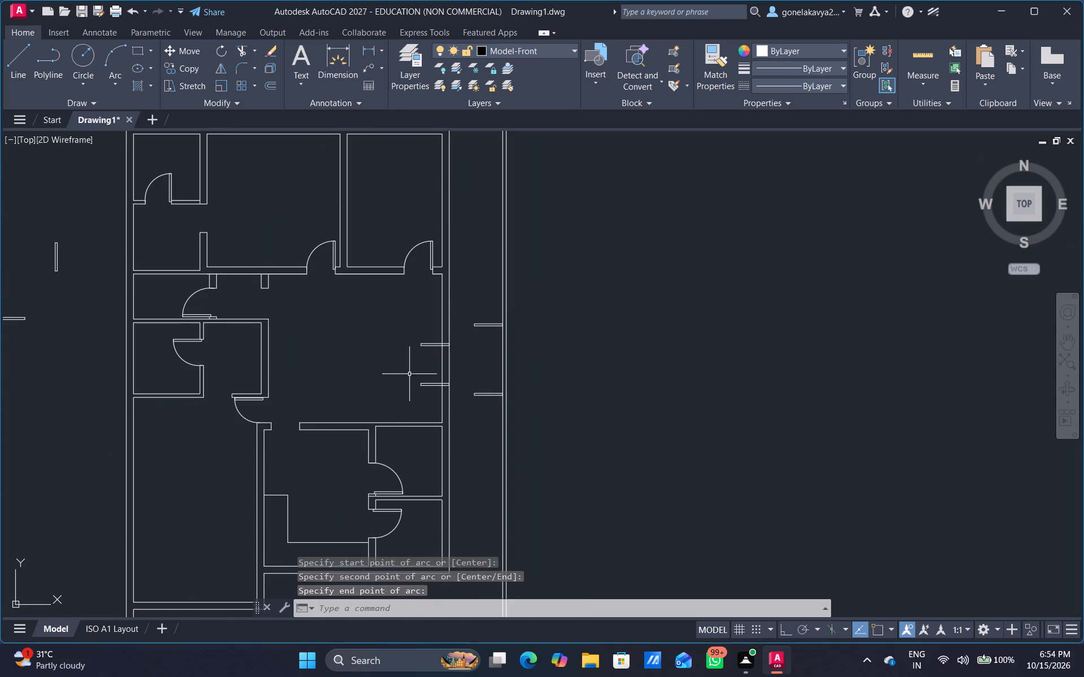
scroll(413, 371, "up", 3)
middle_click_drag(453, 356, 369, 350)
scroll(415, 273, "up", 1)
key("Escape")
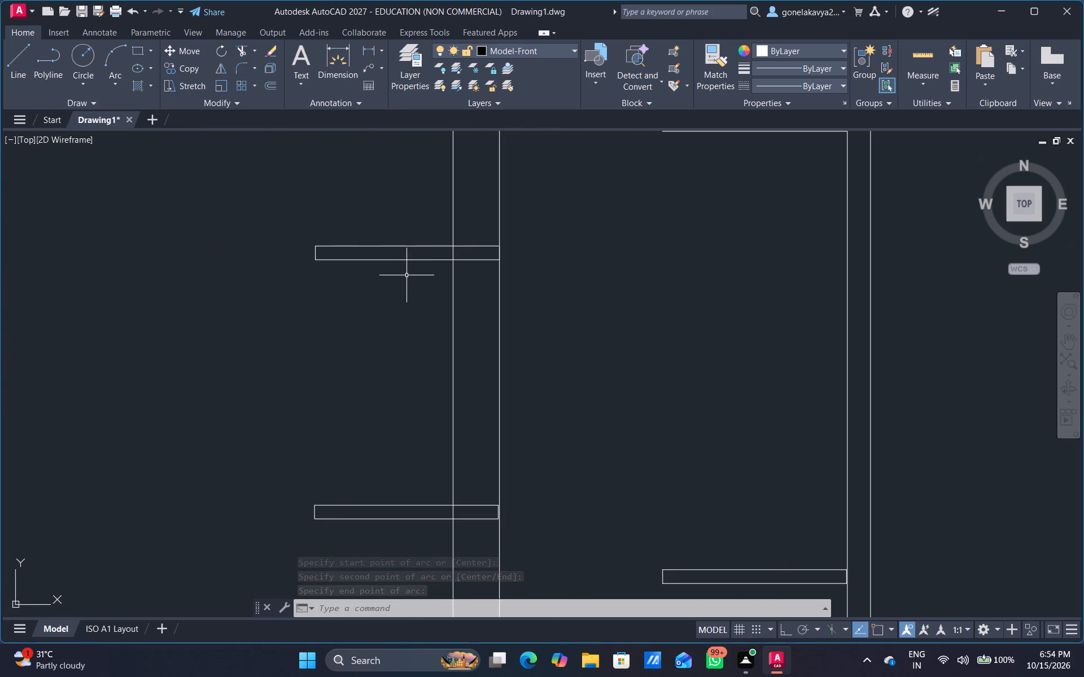
key("r")
key("Escape")
type("AR")
key("c")
key("space")
scroll(379, 285, "up", 2)
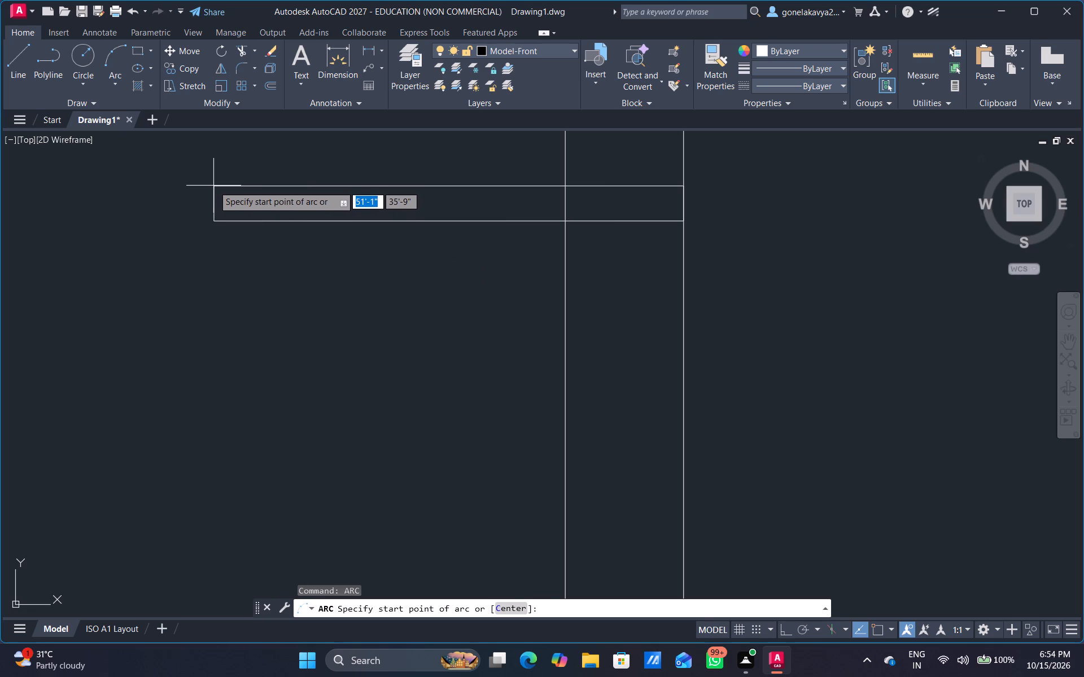
left_click(213, 186)
left_click(214, 222)
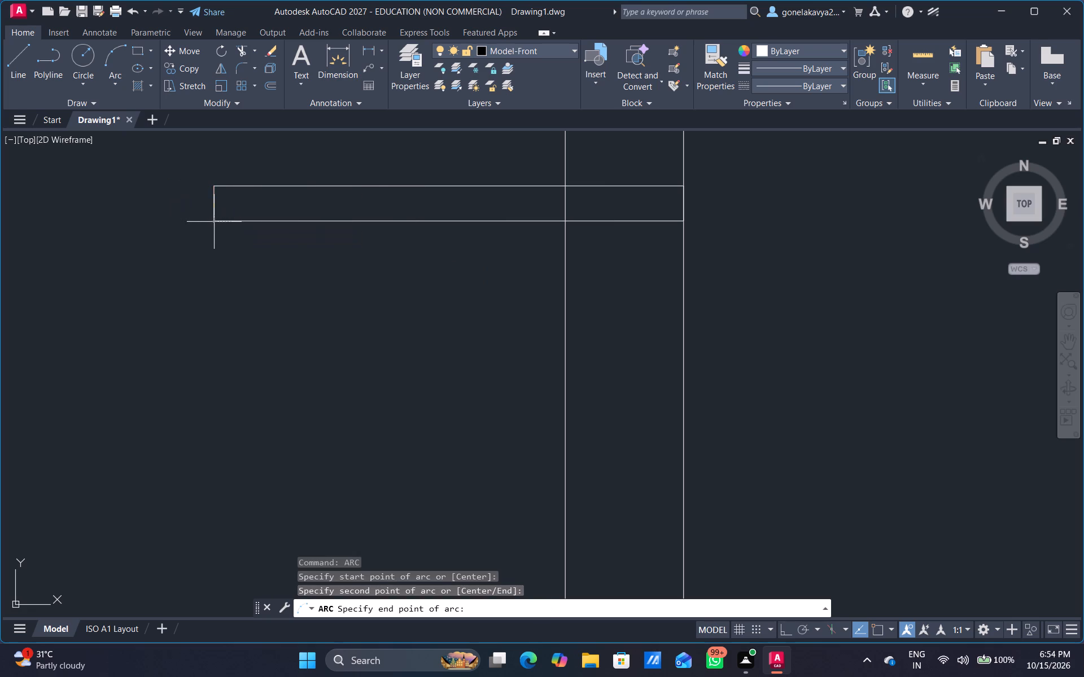
scroll(456, 469, "down", 3)
middle_click_drag(449, 481, 453, 446)
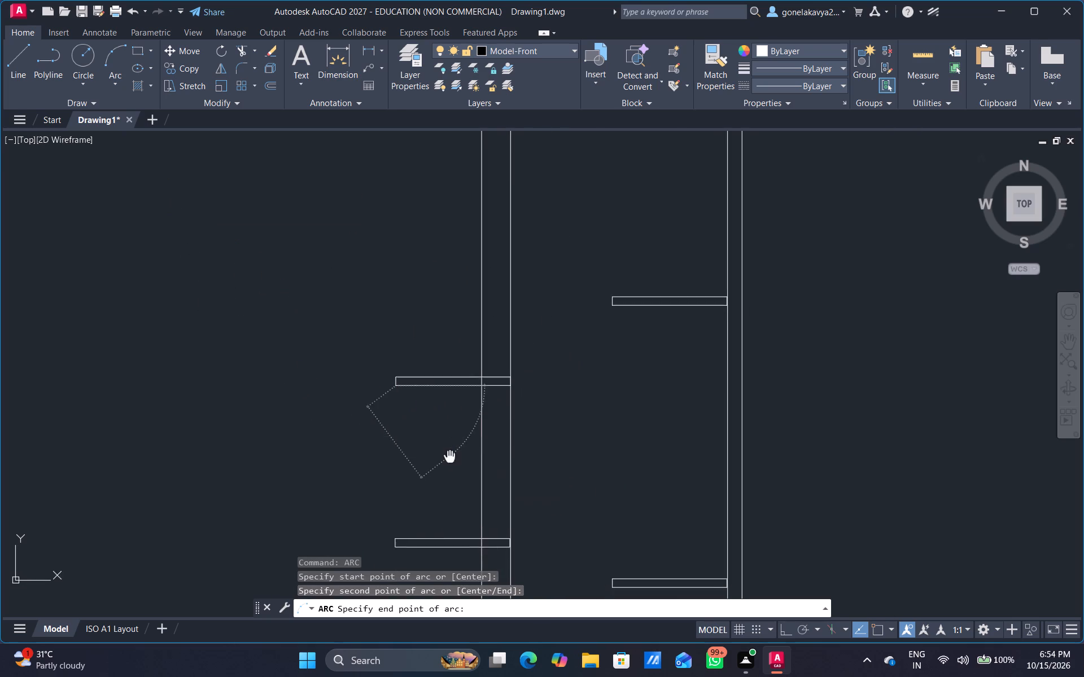
middle_click_drag(453, 446, 415, 263)
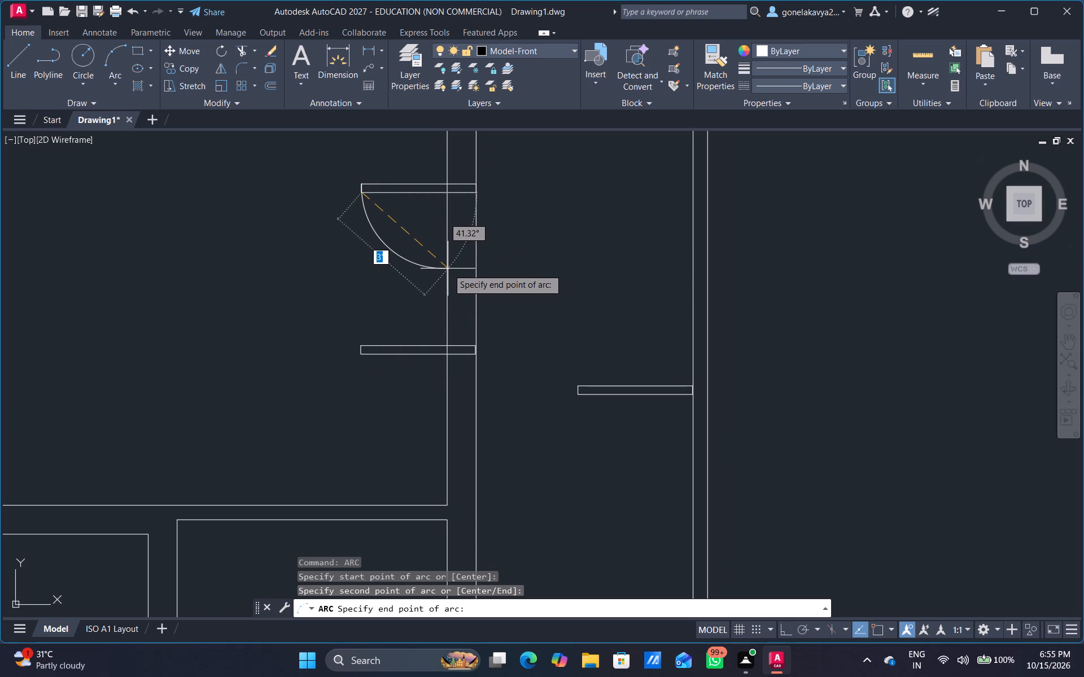
left_click(448, 269)
Draw a three-point swing arc for the lower double-door leaf, from its lower-left corner through its upper-left corner to the upper arc's end.
middle_click_drag(382, 315, 391, 300)
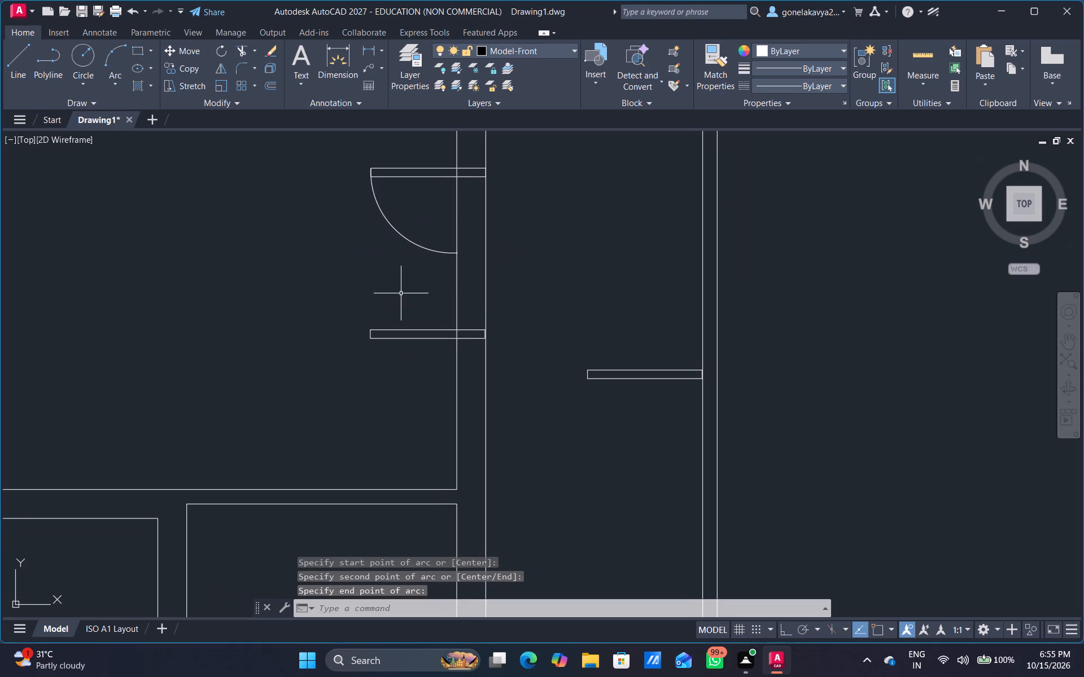
key("space")
scroll(351, 321, "up", 3)
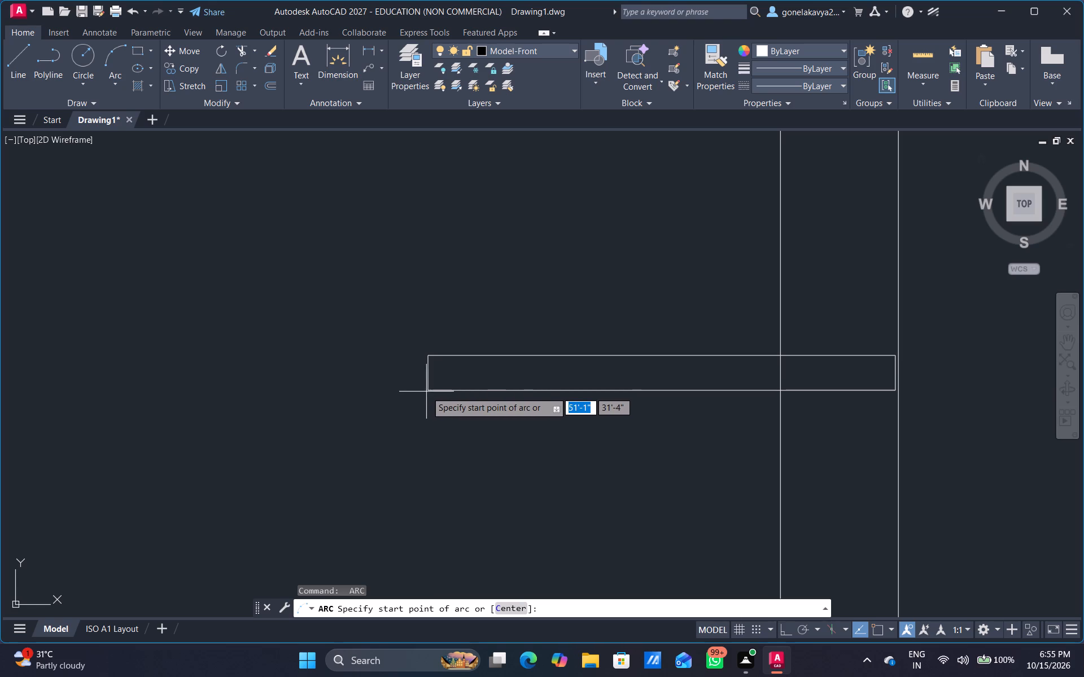
left_click(427, 390)
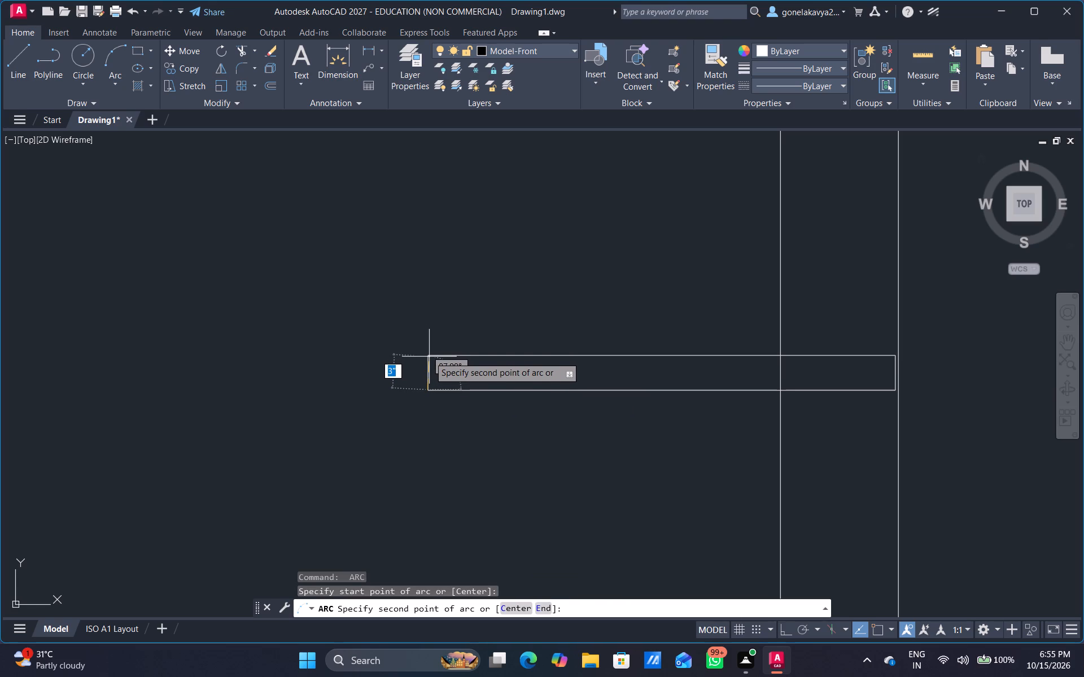
left_click(428, 356)
middle_click_drag(647, 140, 557, 349)
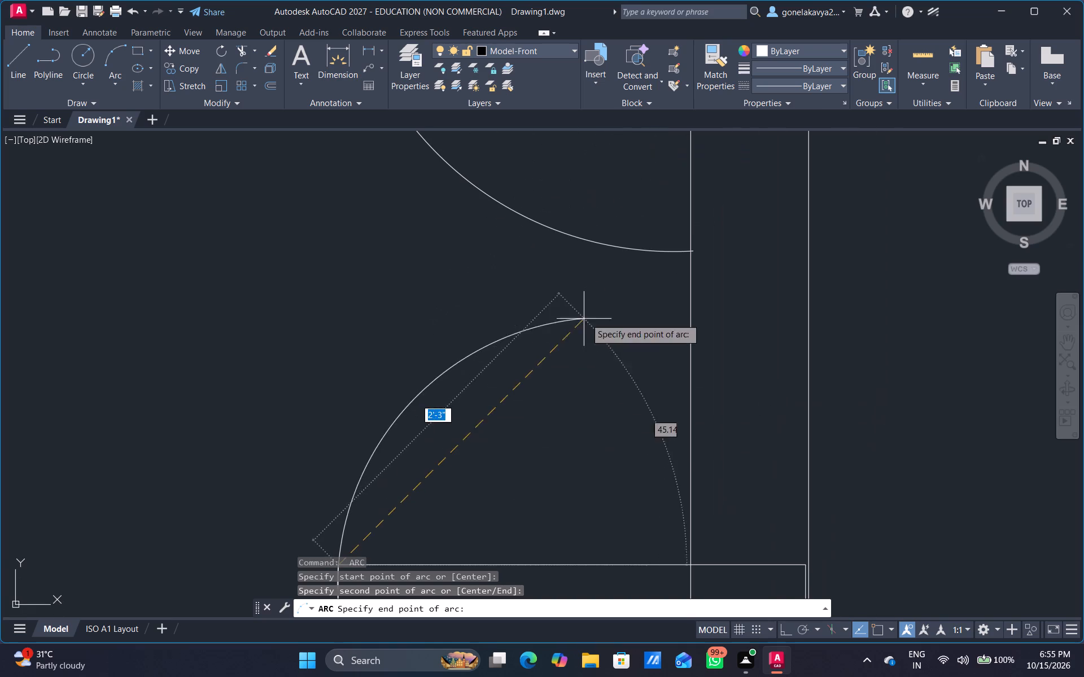
left_click(692, 251)
Draw a three-point arc from the boundary gate's upper leaf's upper-left corner through its lower-left corner, ending on the wall's inner line about 4'-6" away.
scroll(698, 284, "down", 5)
middle_click_drag(753, 311, 648, 279)
scroll(663, 271, "up", 1)
middle_click_drag(663, 271, 595, 316)
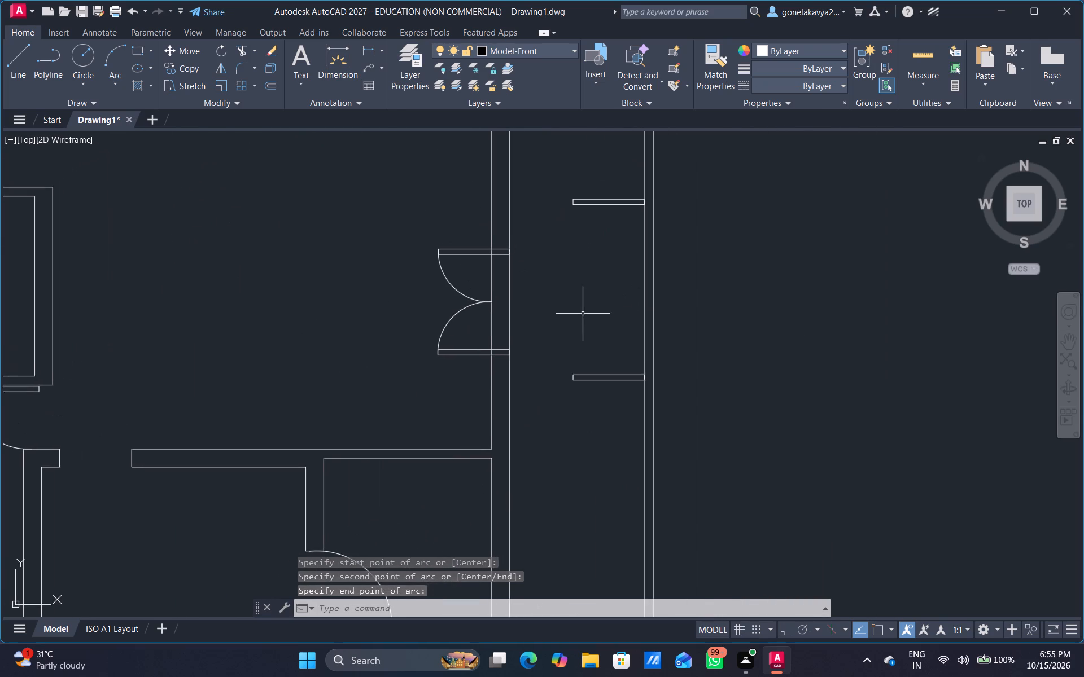
scroll(571, 314, "down", 2)
middle_click_drag(559, 321, 543, 335)
scroll(582, 307, "up", 1)
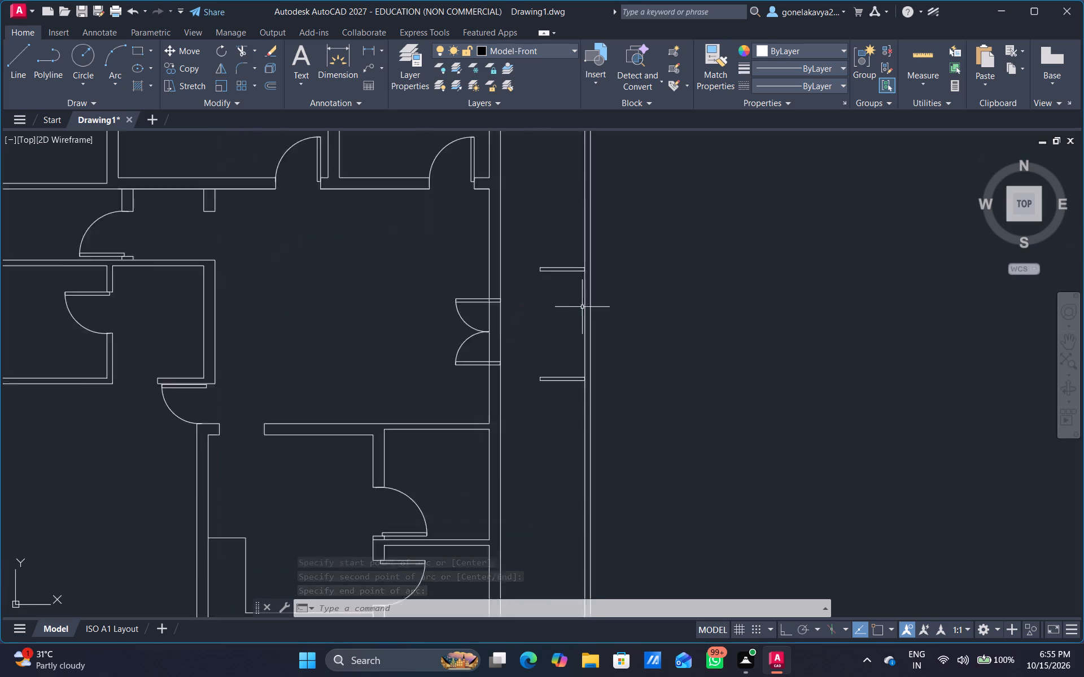
scroll(582, 307, "up", 1)
middle_click_drag(548, 300, 516, 341)
scroll(527, 320, "up", 2)
middle_click_drag(532, 316, 528, 372)
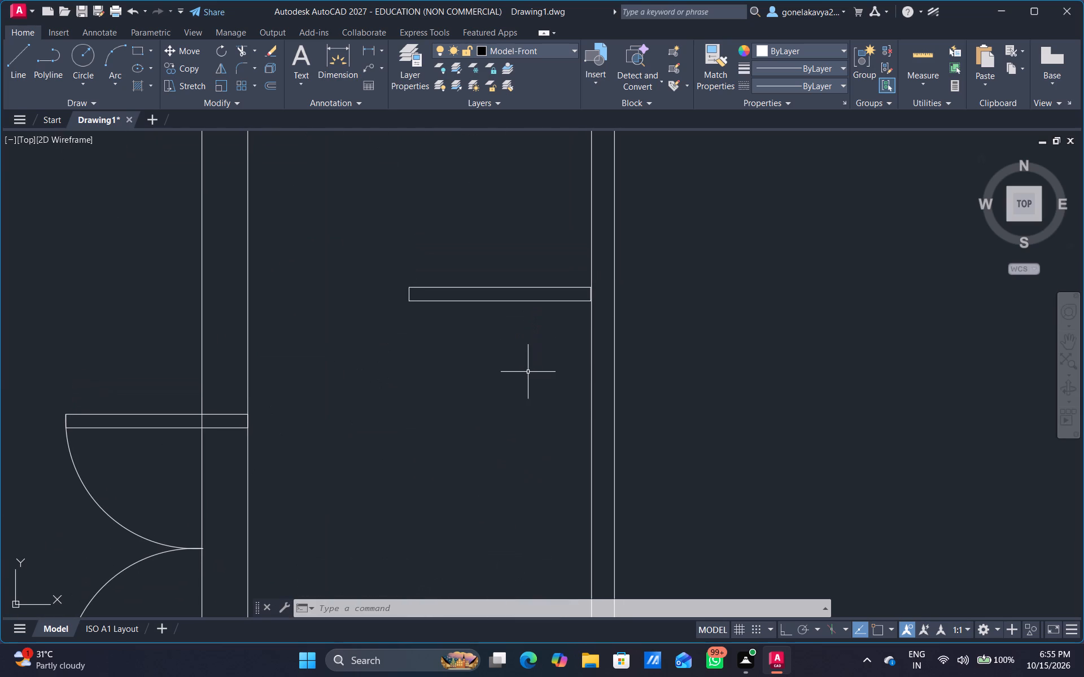
key("space")
scroll(404, 276, "up", 2)
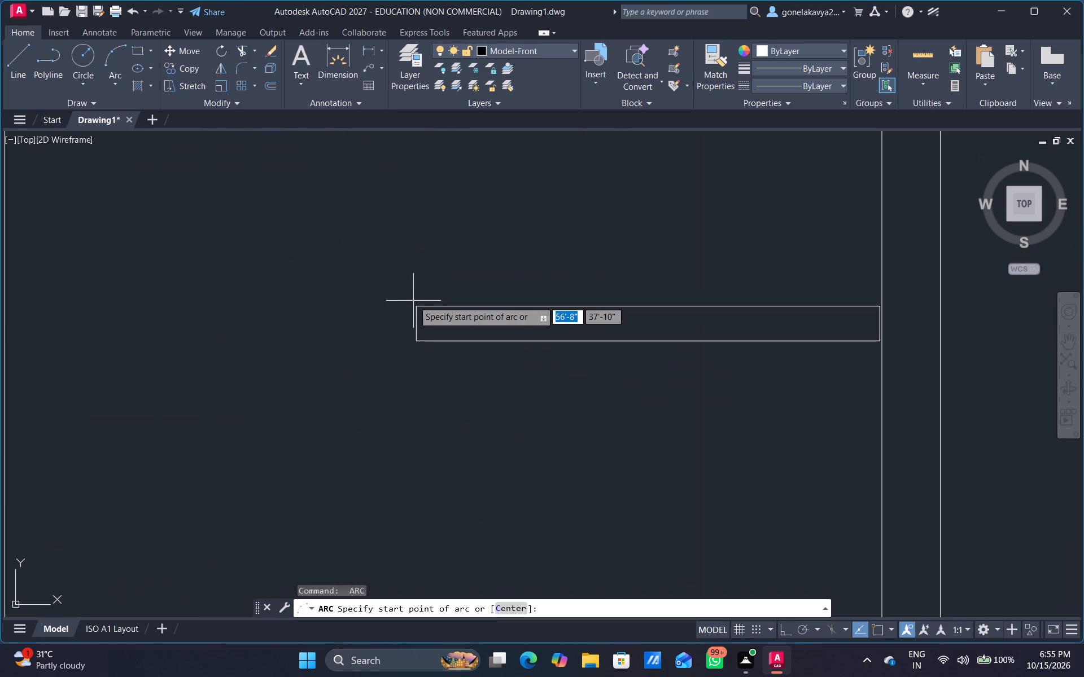
left_click(416, 307)
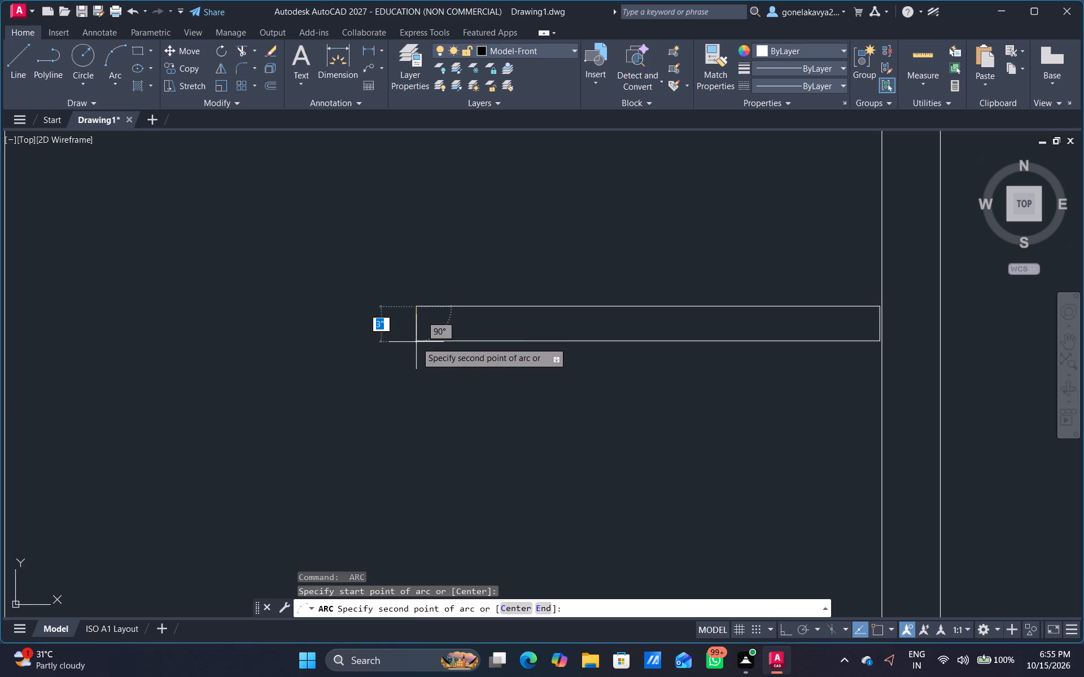
left_click_drag(416, 342, 418, 348)
middle_click_drag(634, 549, 528, 179)
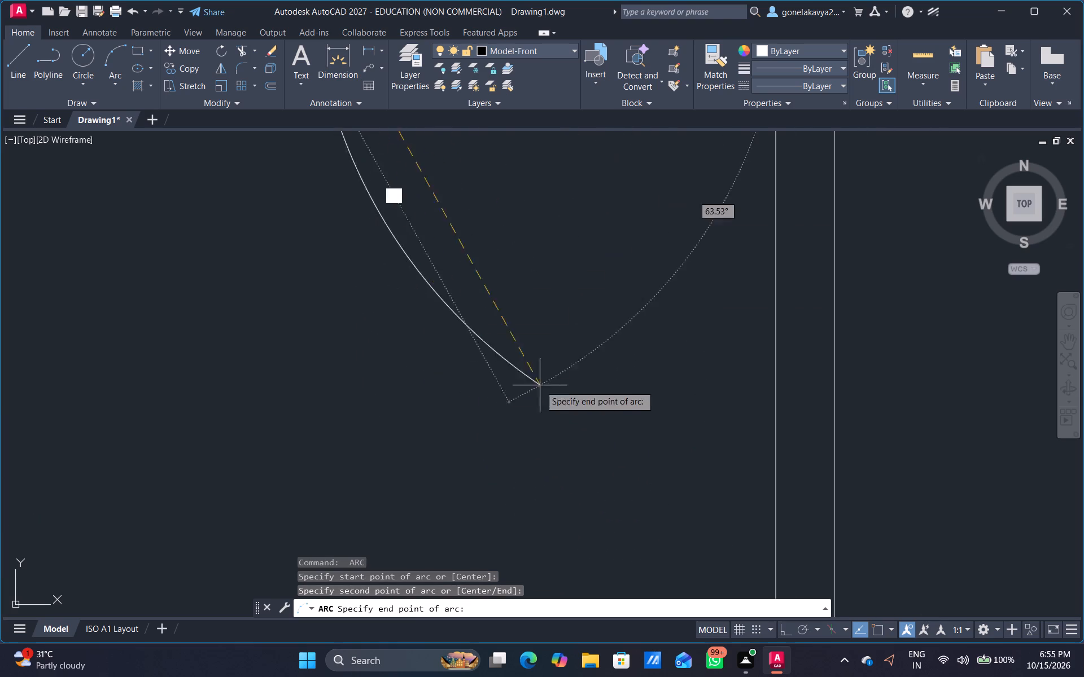
scroll(566, 382, "down", 4)
scroll(590, 392, "up", 1)
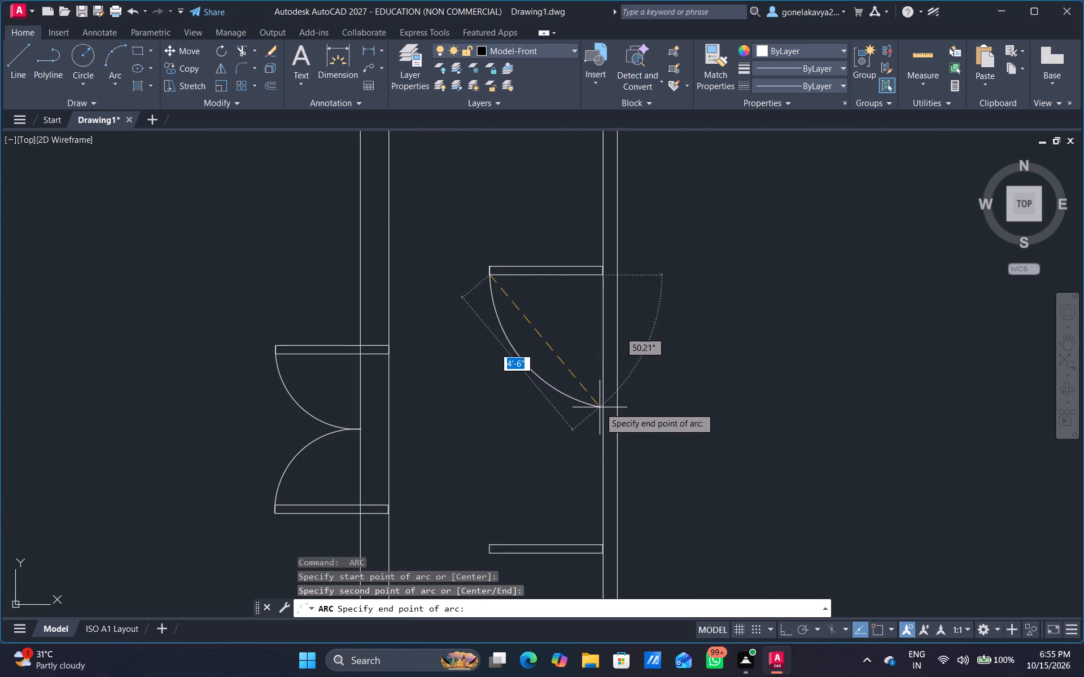
left_click(602, 410)
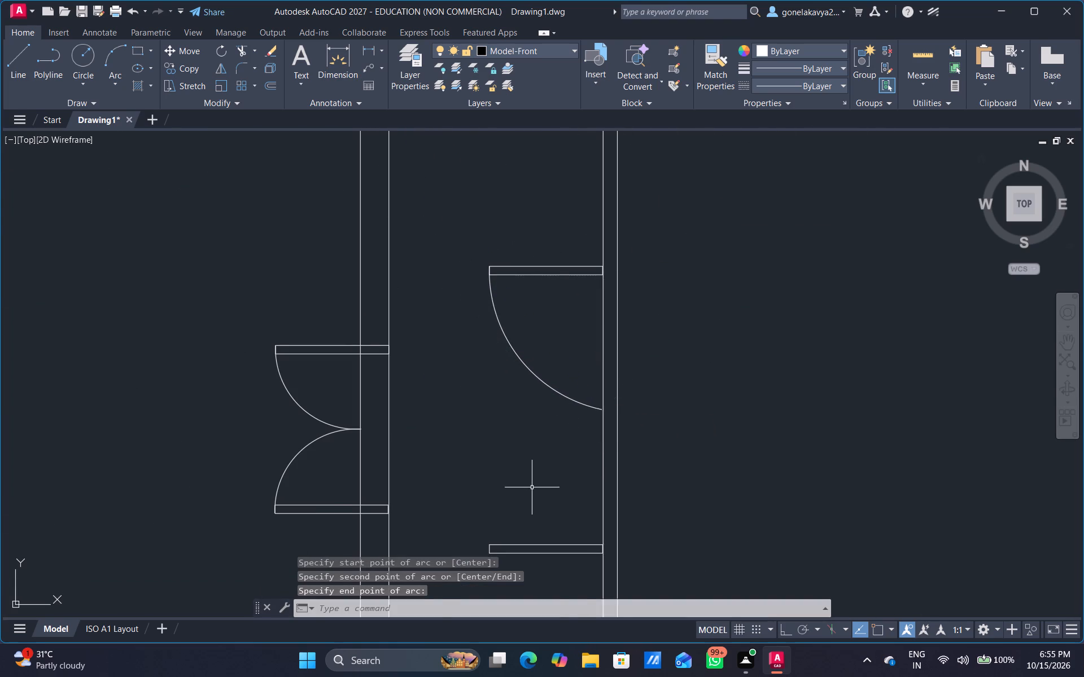
scroll(531, 486, "down", 1)
middle_click_drag(531, 486, 524, 415)
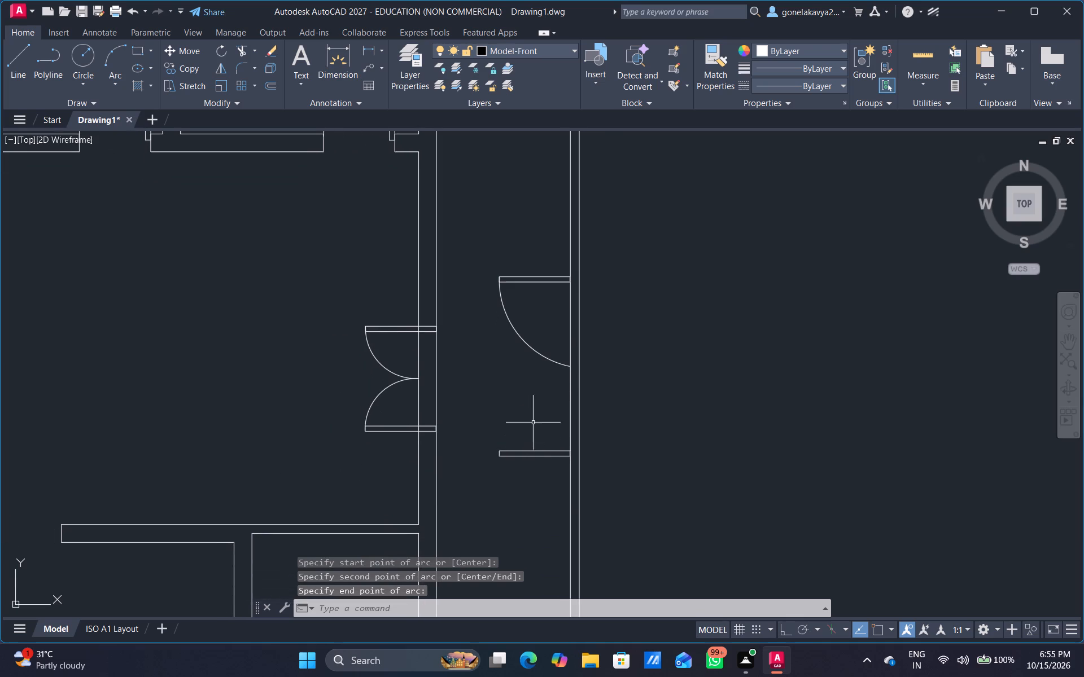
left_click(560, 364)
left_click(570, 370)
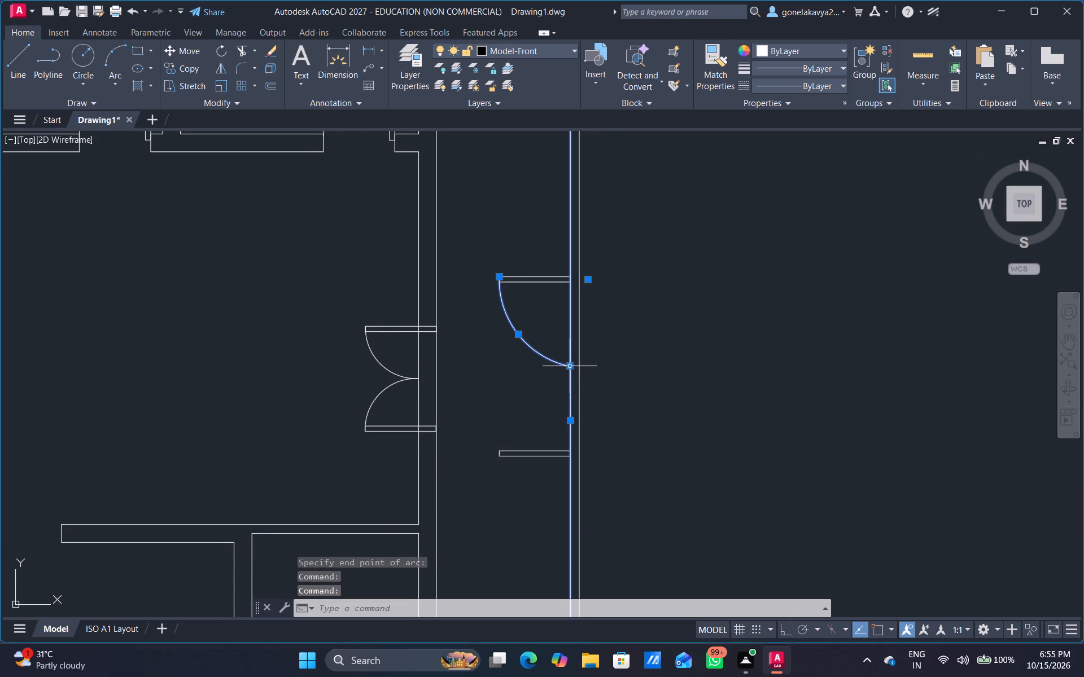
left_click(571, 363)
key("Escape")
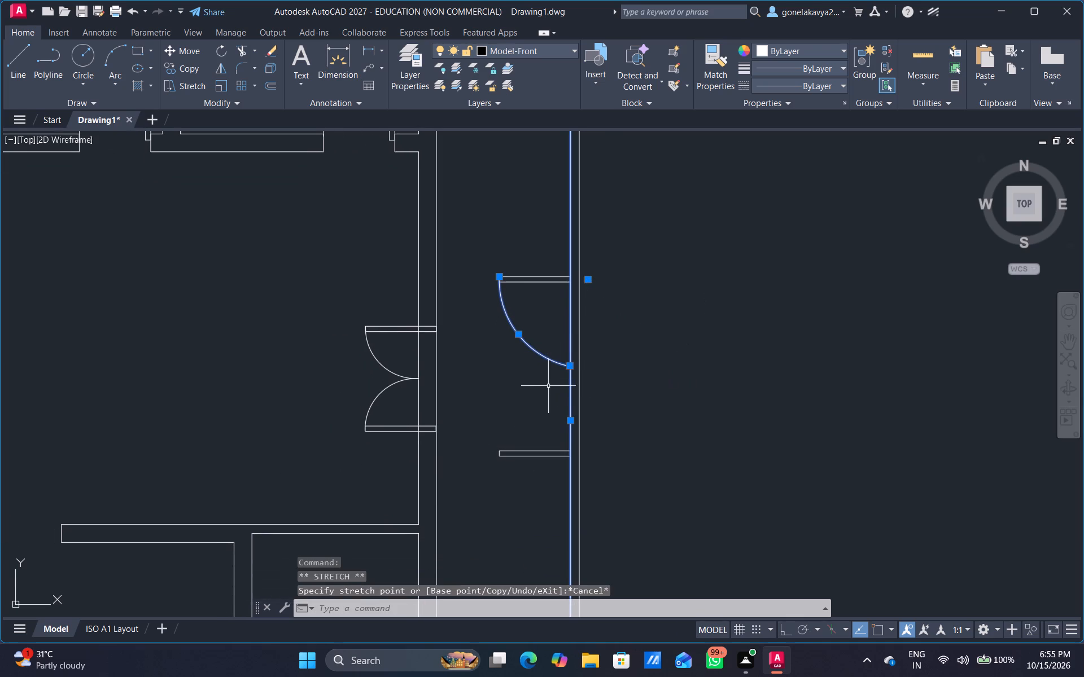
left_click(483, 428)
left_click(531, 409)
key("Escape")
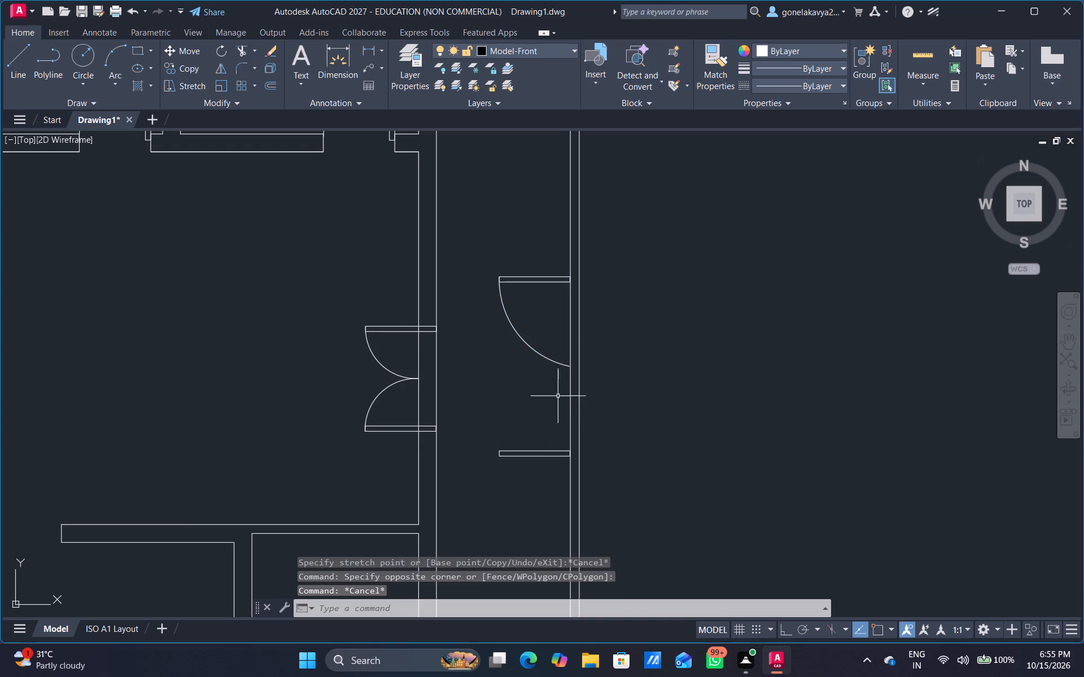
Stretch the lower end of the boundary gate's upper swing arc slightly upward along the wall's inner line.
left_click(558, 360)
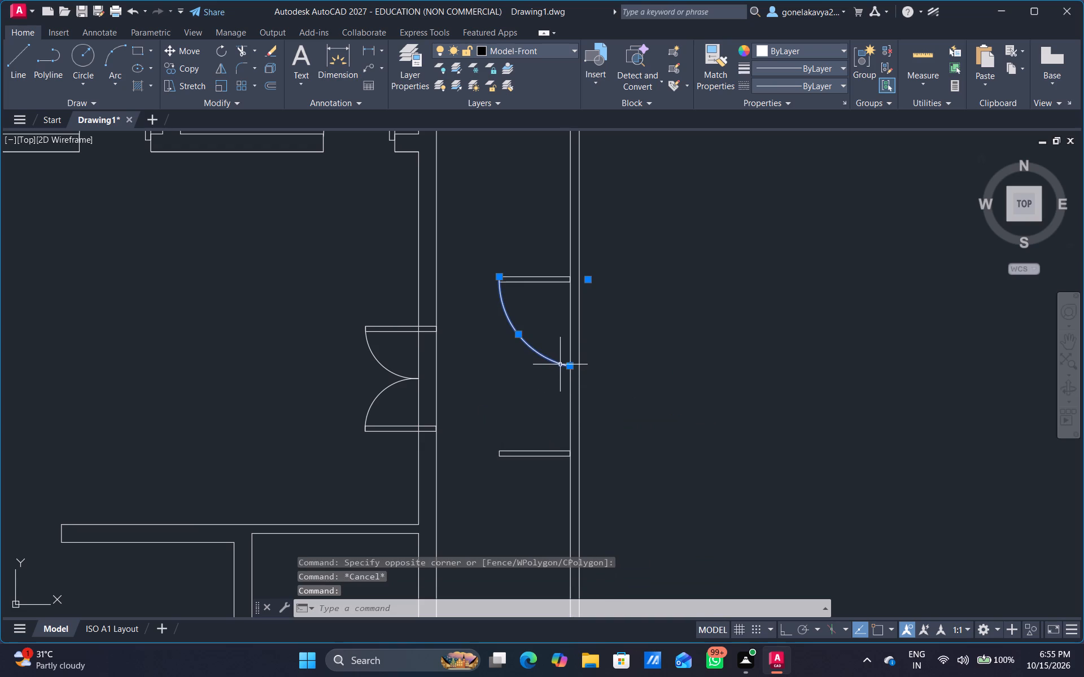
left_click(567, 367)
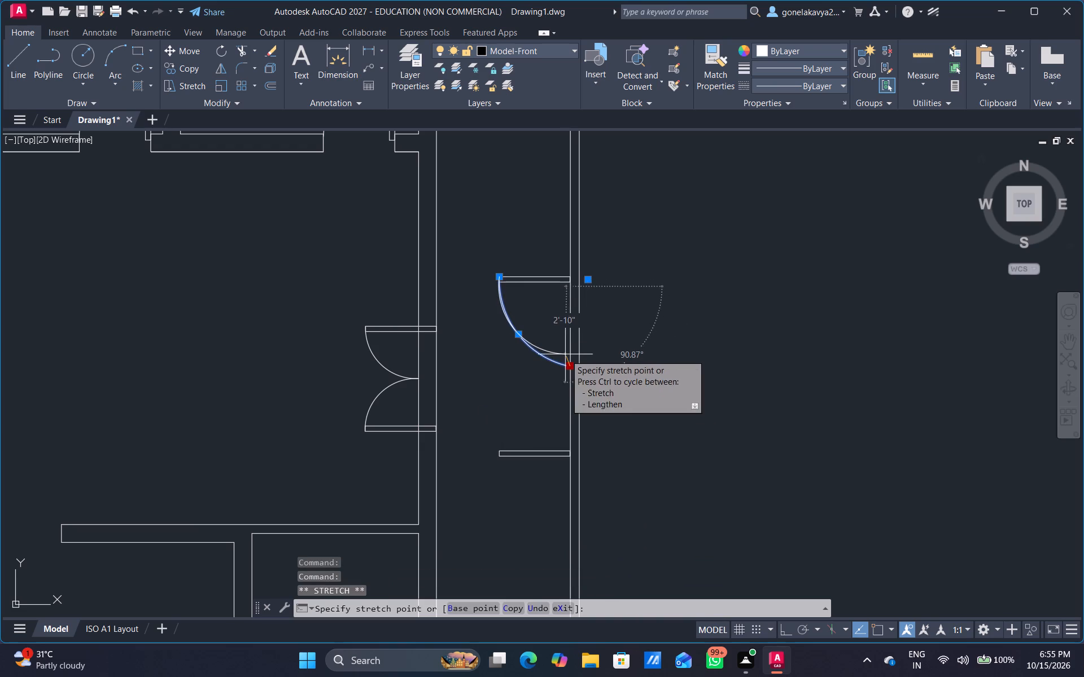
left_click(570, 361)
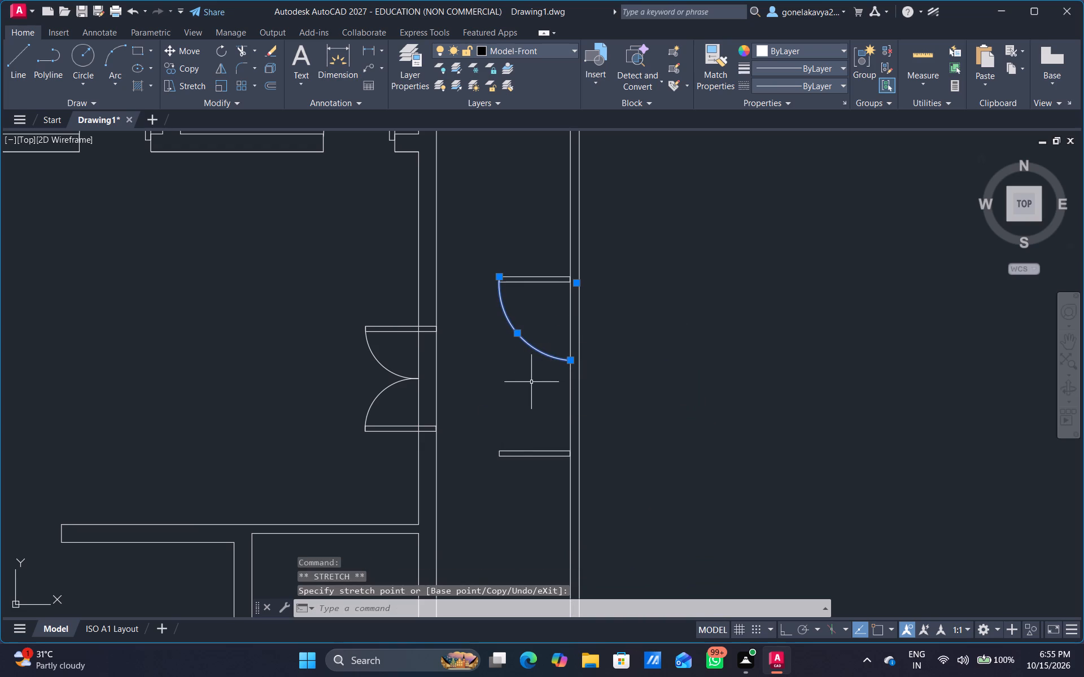
Draw a three-point arc from the boundary gate's lower leaf's lower-left corner through its upper-left corner, ending on the wall's inner line about 4'-4" away.
key("space")
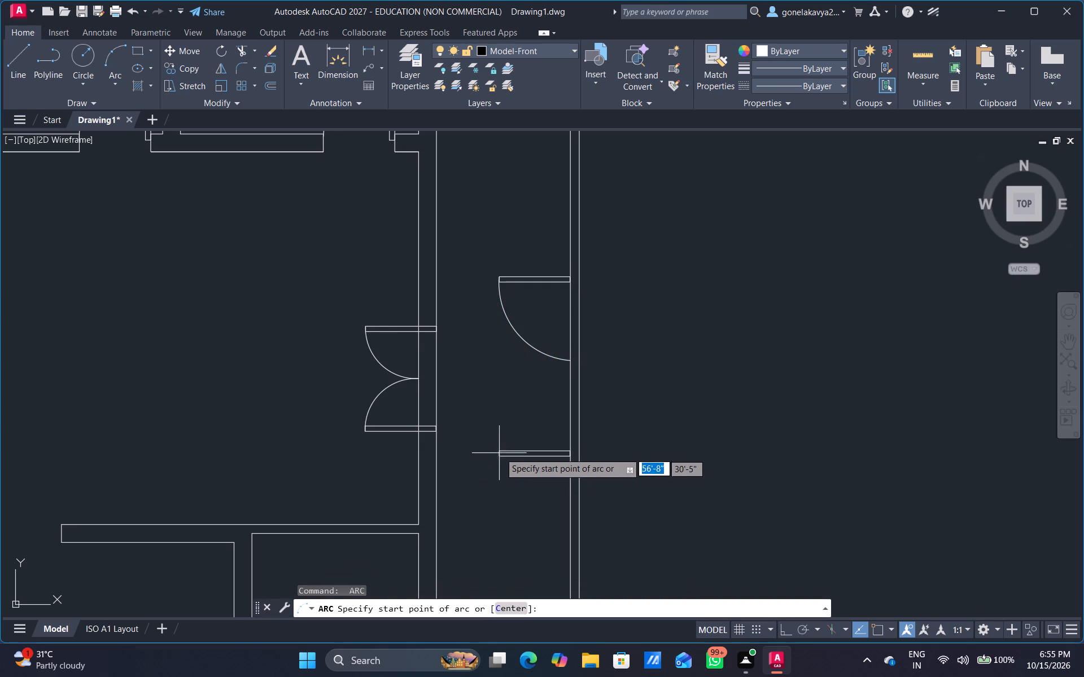
scroll(501, 450, "up", 2)
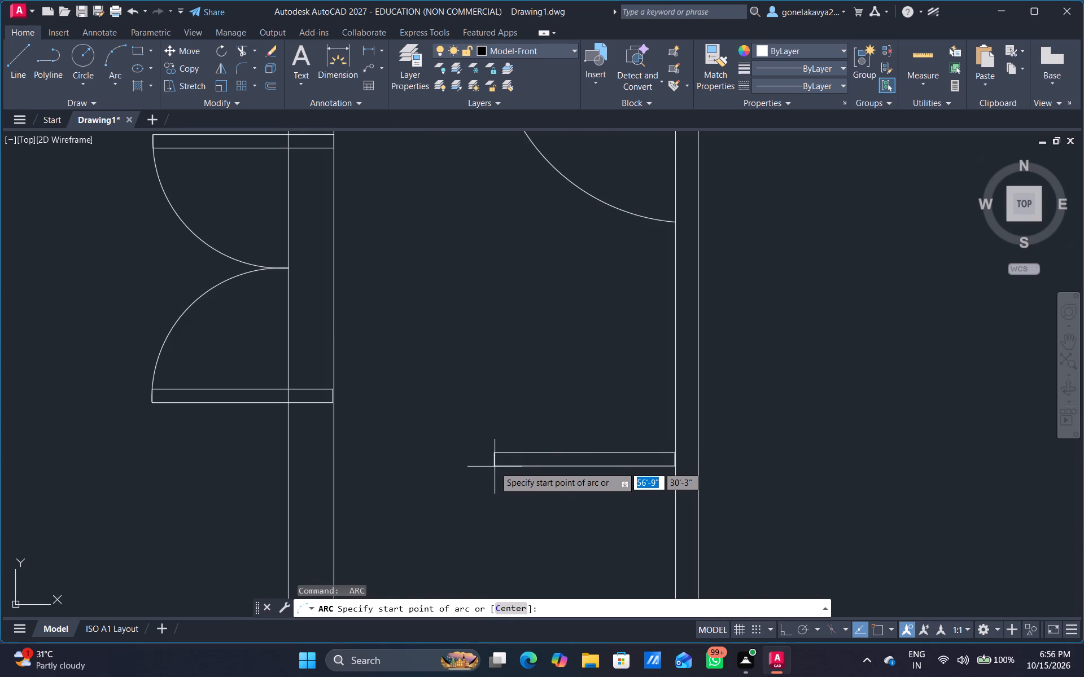
left_click(495, 467)
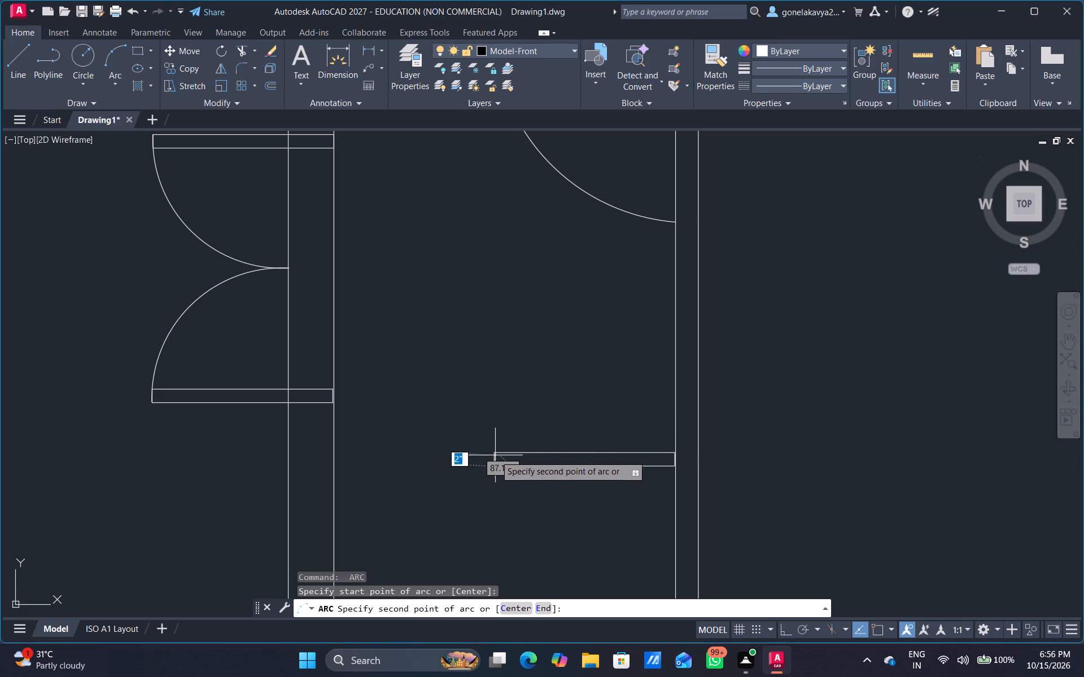
scroll(483, 451, "up", 5)
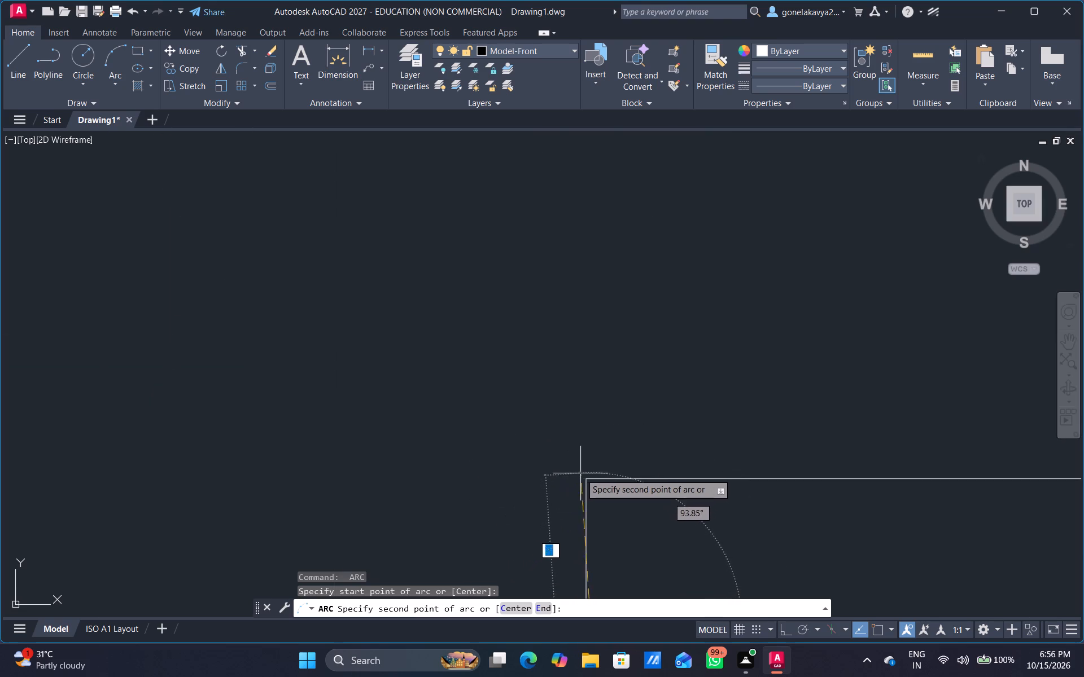
left_click_drag(587, 478, 593, 468)
scroll(794, 153, "down", 3)
middle_click_drag(863, 151, 382, 474)
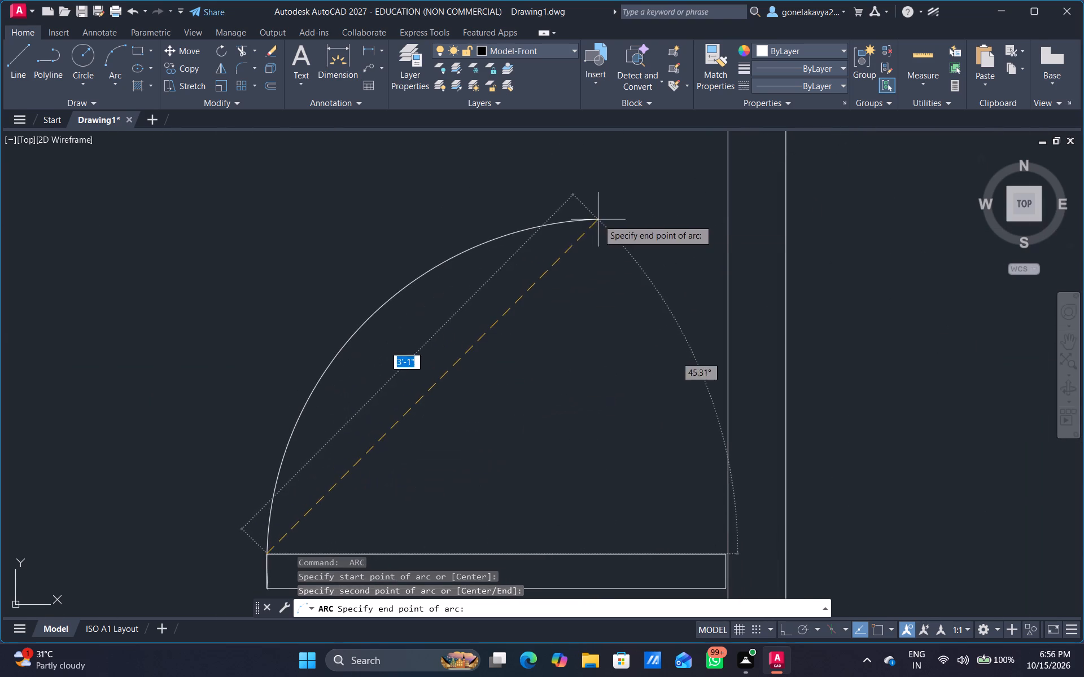
middle_click_drag(598, 219, 567, 398)
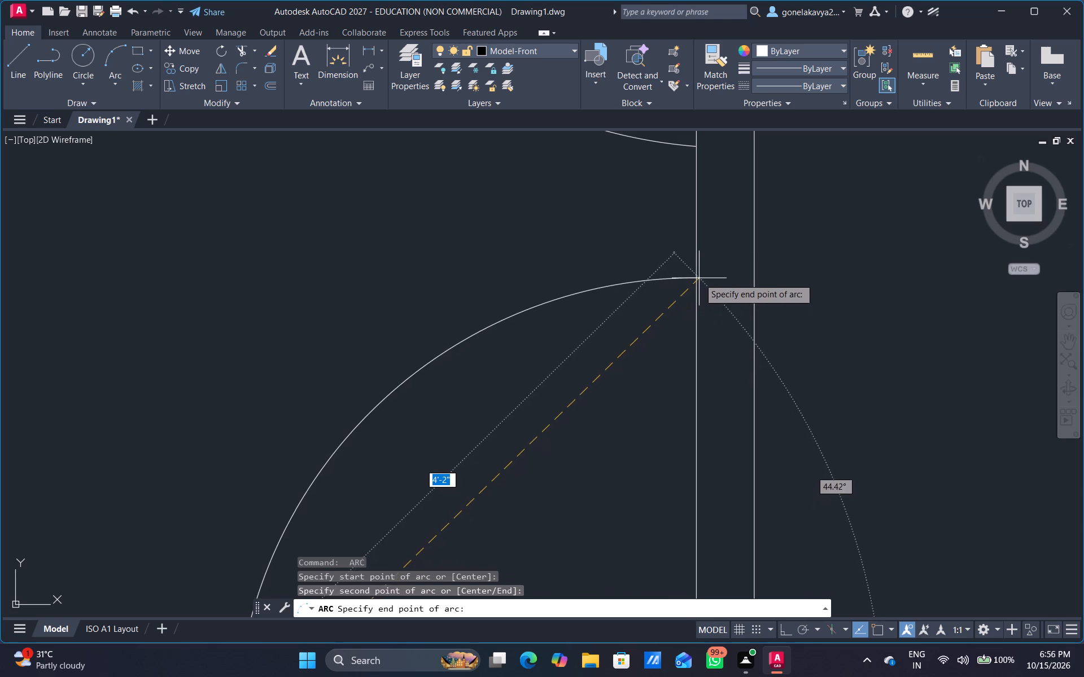
left_click(695, 231)
Stretch the upper end of the gate's lower swing arc upward along the wall's inner line, about halfway toward the upper arc's end.
scroll(695, 230, "down", 4)
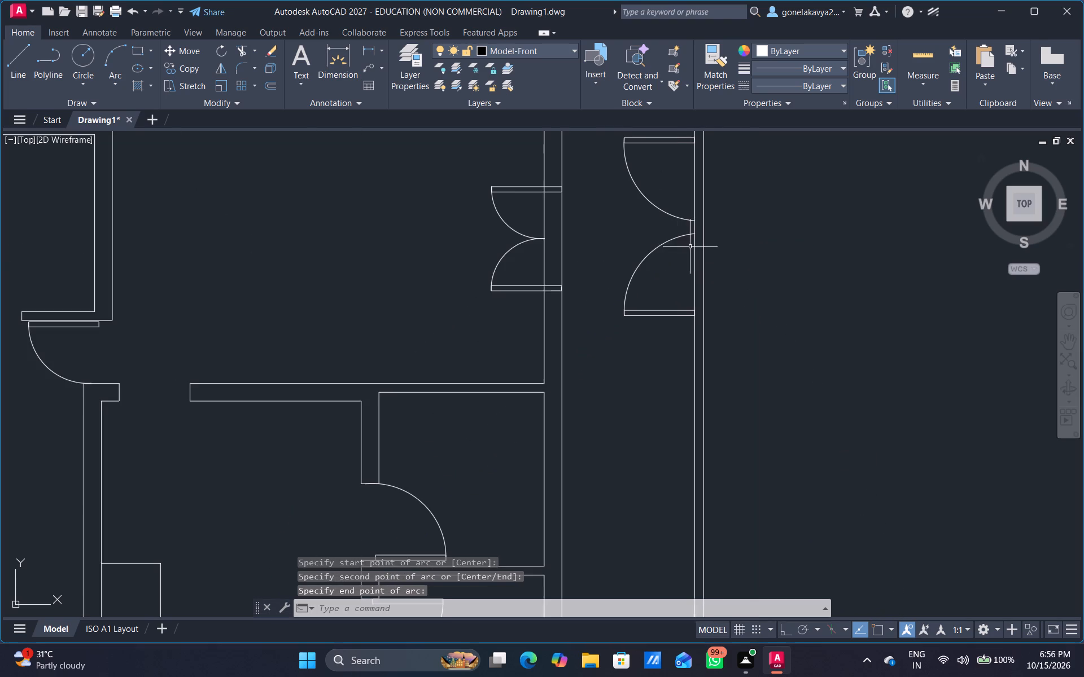
middle_click_drag(683, 221, 613, 287)
scroll(602, 271, "up", 1)
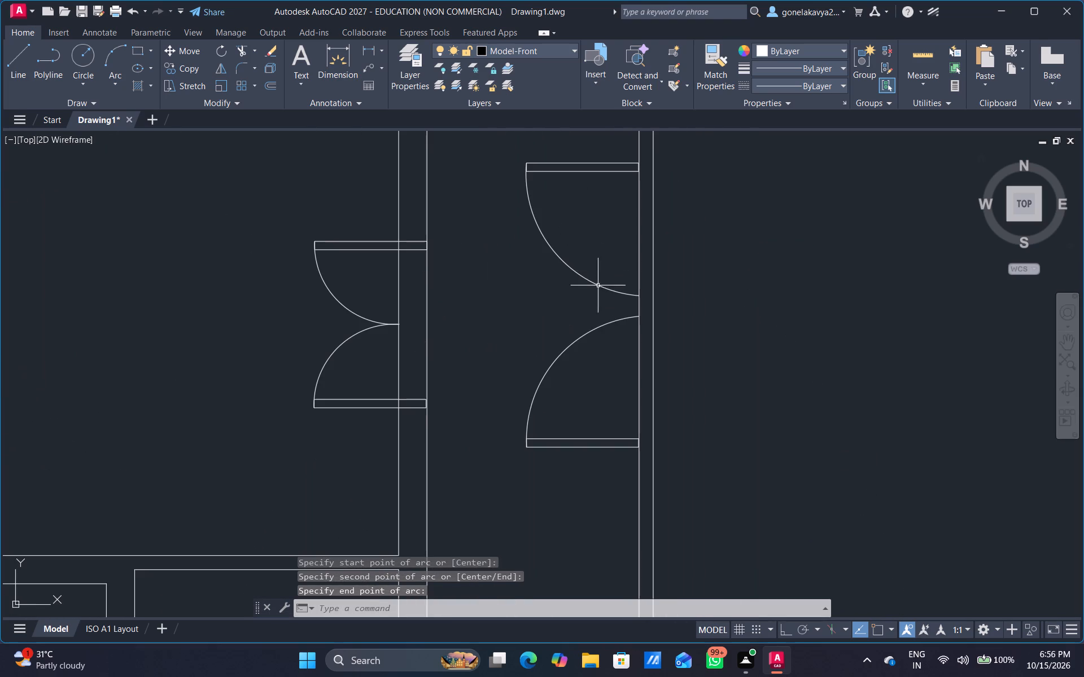
left_click(617, 320)
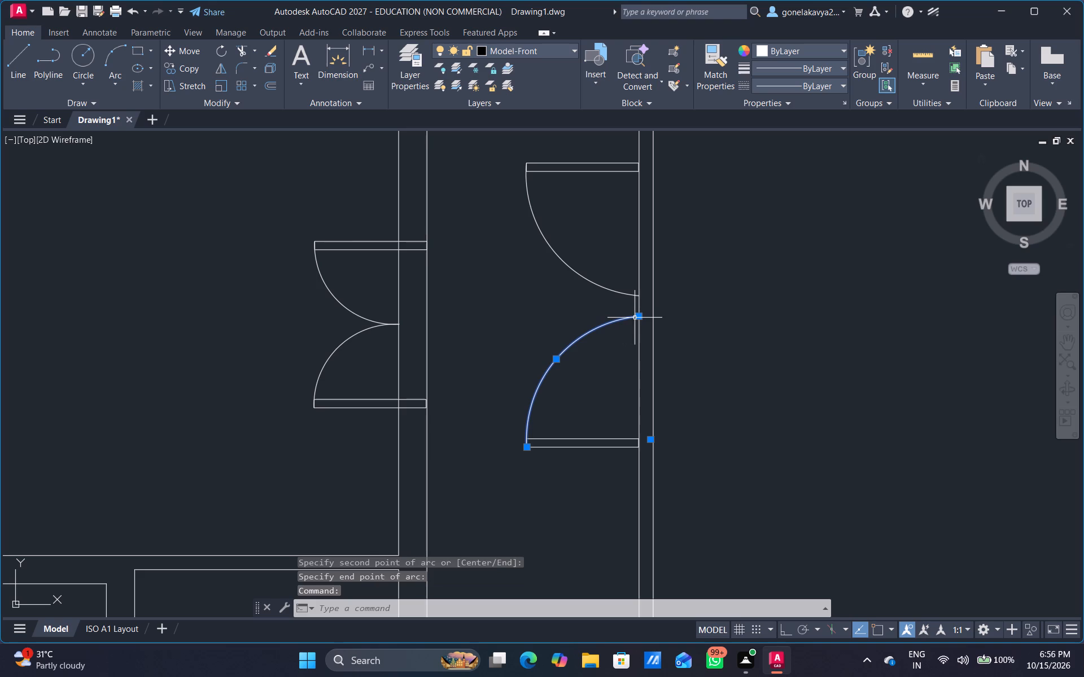
left_click(641, 318)
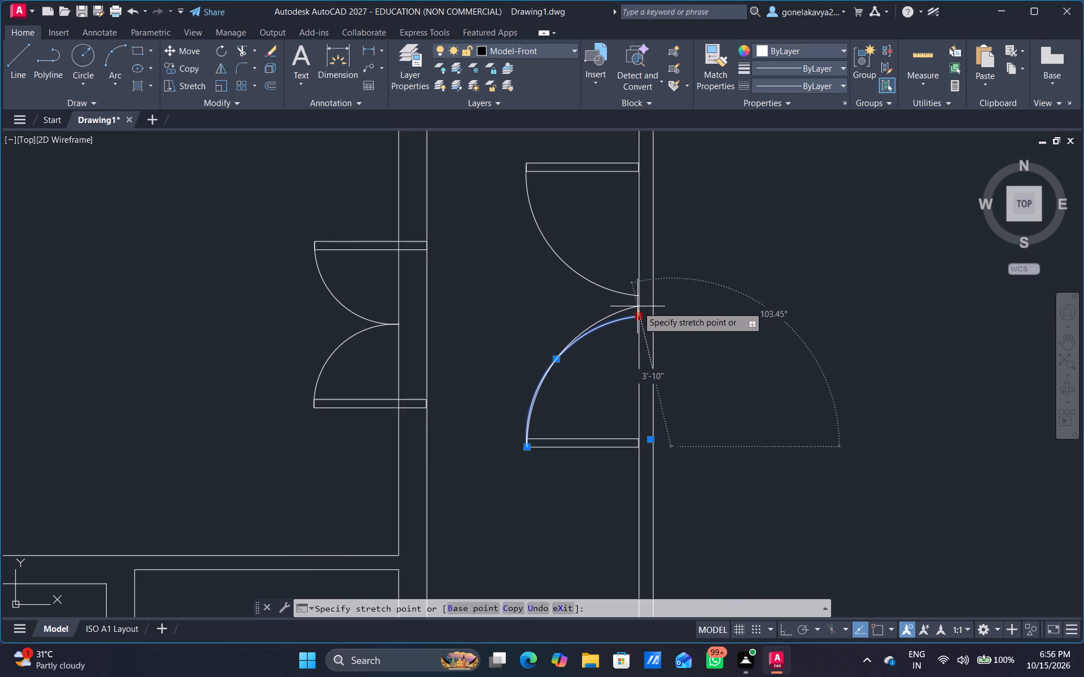
left_click(640, 306)
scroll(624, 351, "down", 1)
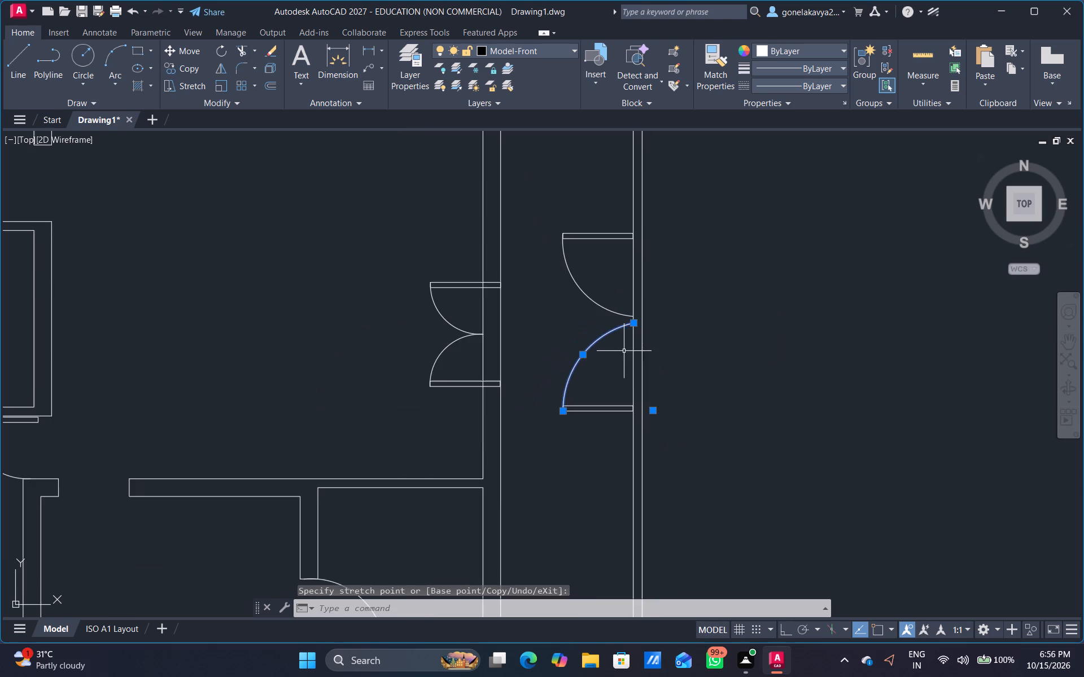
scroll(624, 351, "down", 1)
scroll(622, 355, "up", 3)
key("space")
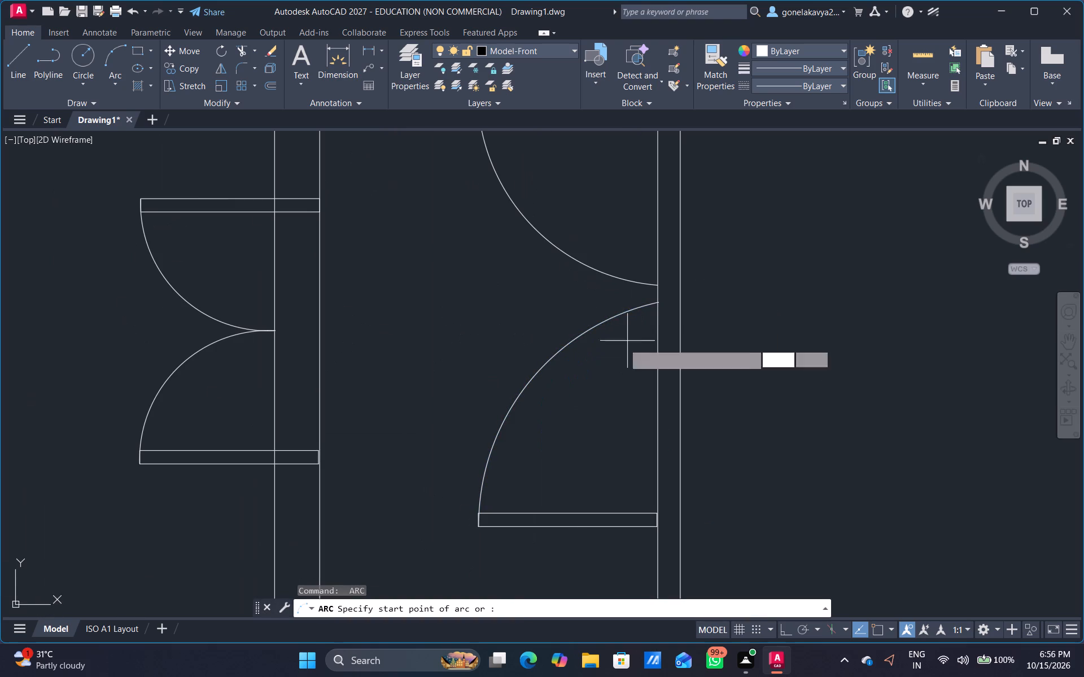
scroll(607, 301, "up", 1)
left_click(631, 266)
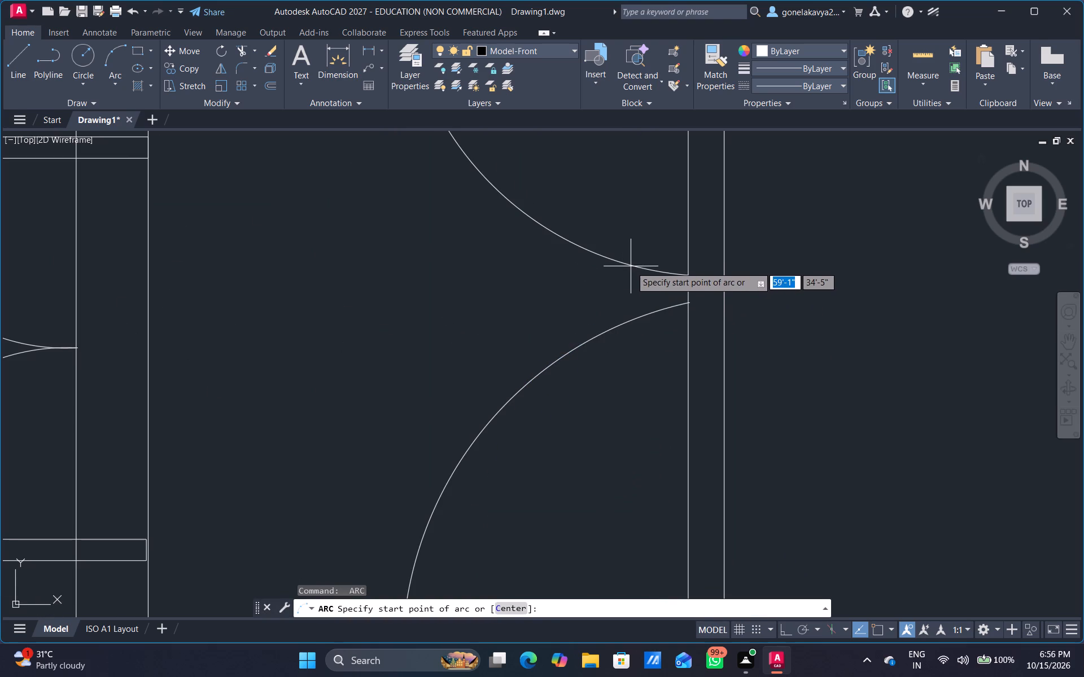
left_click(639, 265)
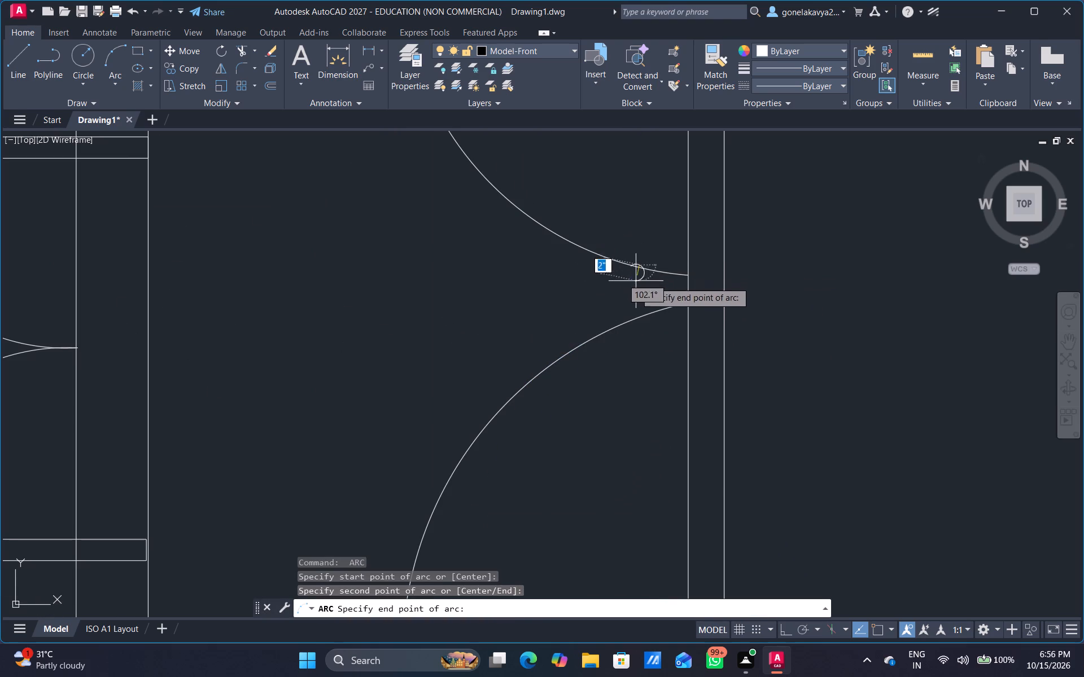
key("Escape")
Stretch the lower end of the gate's upper swing arc down onto the lower arc's end at the wall's inner line.
left_click(640, 267)
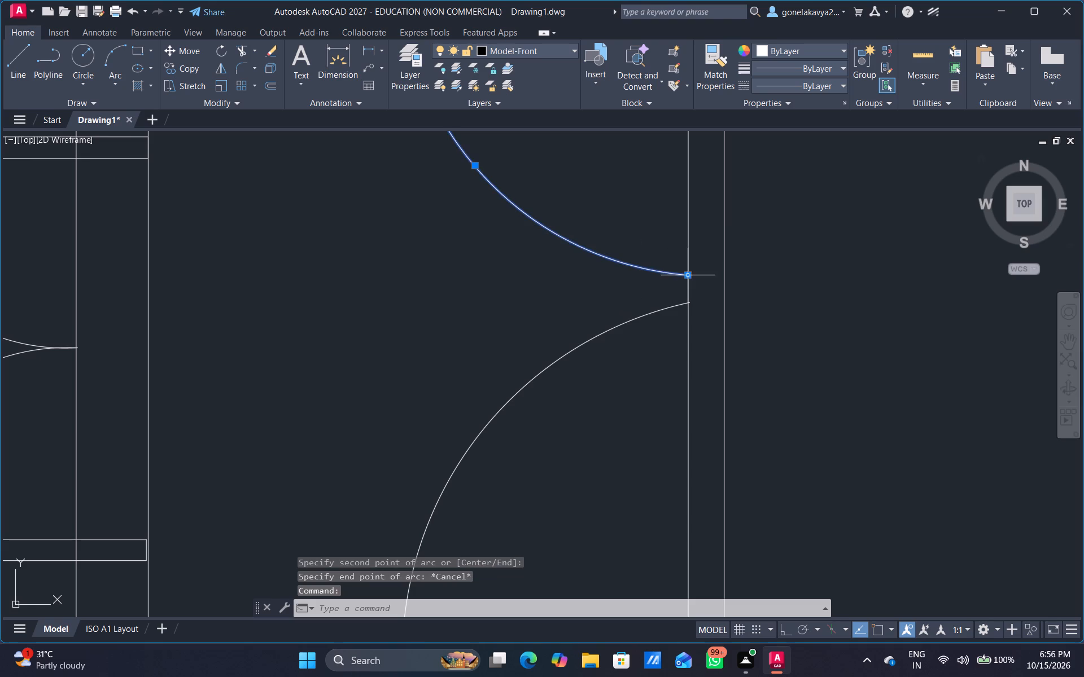
left_click_drag(687, 277, 687, 286)
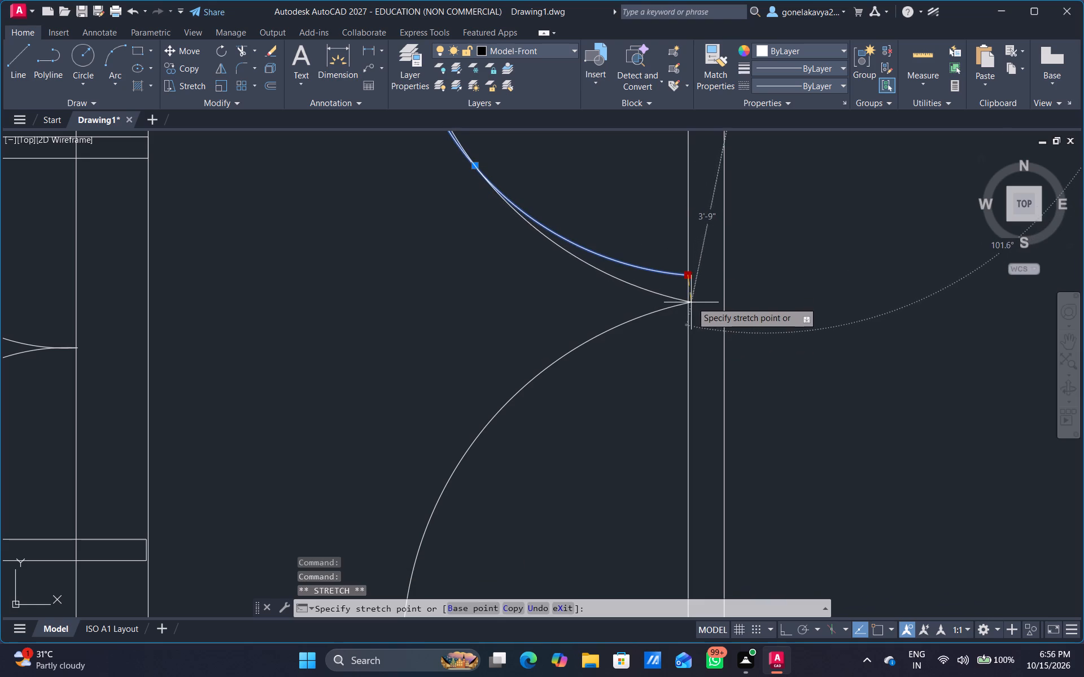
left_click(689, 304)
key("Escape")
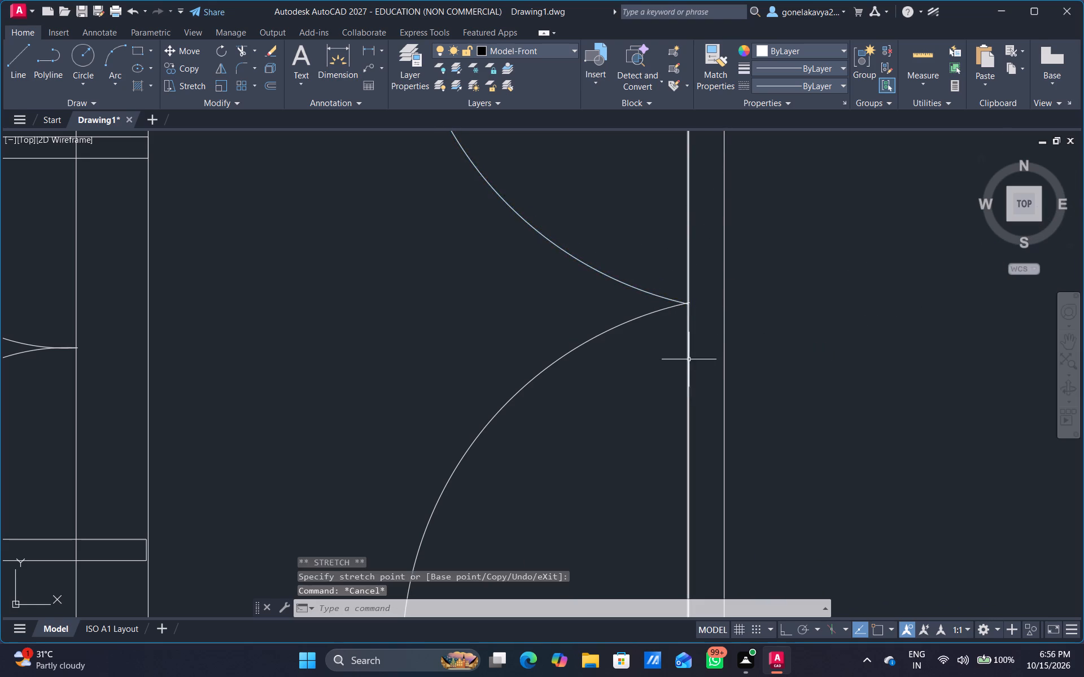
Trim away the sides and top edge of the middle leaf at the bottom boundary wall, between the two outer leaves.
scroll(609, 390, "down", 4)
middle_click_drag(575, 457, 626, 210)
scroll(613, 490, "down", 1)
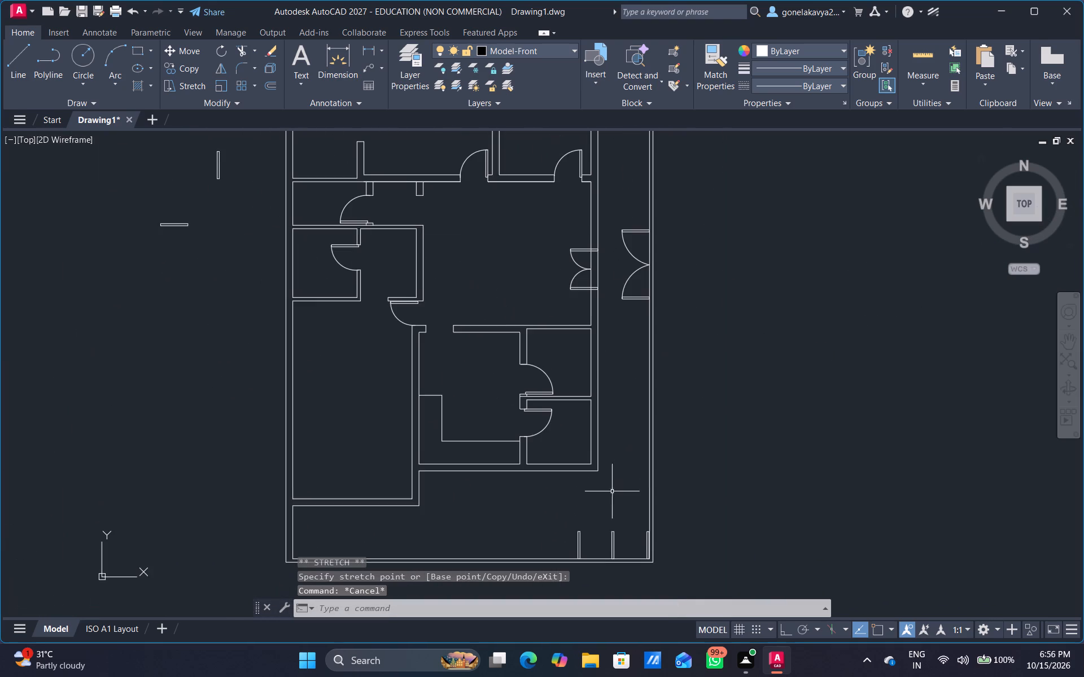
middle_click_drag(593, 521, 590, 393)
scroll(626, 421, "up", 4)
type("TR")
key("space")
left_click_drag(611, 401, 480, 424)
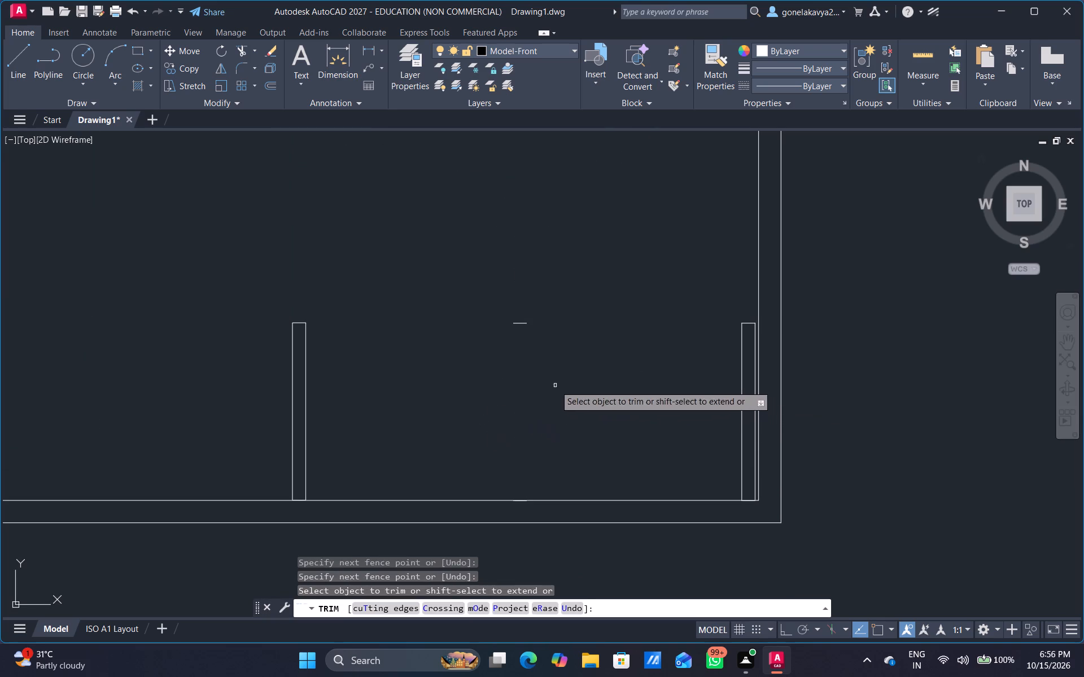
left_click_drag(540, 380, 512, 346)
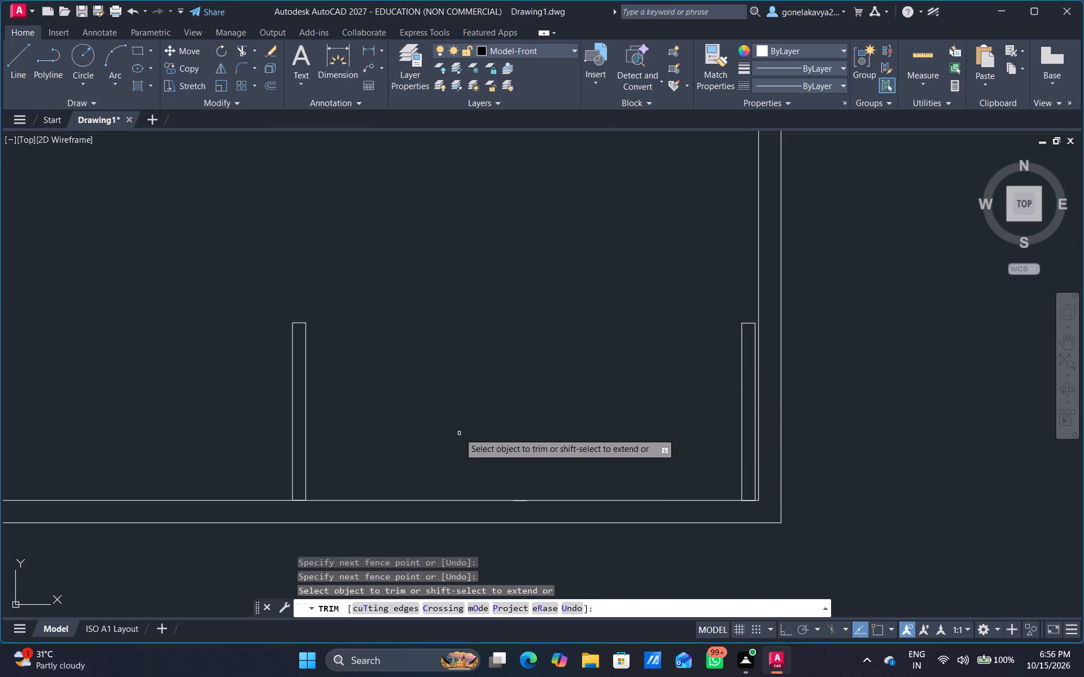
middle_click_drag(458, 424, 457, 394)
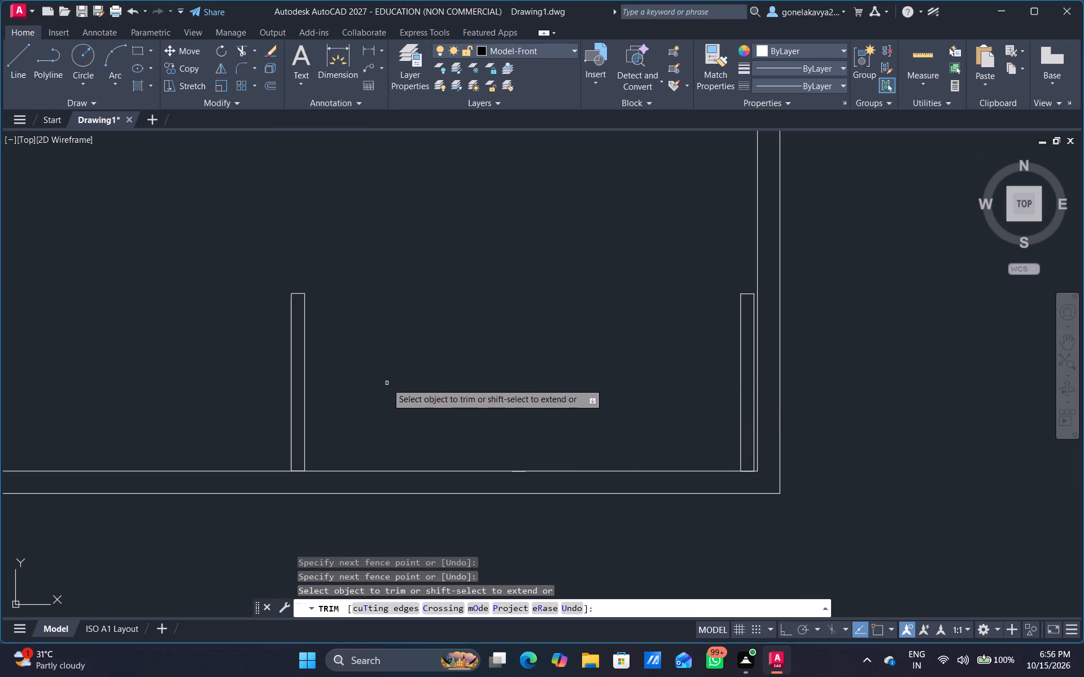
key("Escape")
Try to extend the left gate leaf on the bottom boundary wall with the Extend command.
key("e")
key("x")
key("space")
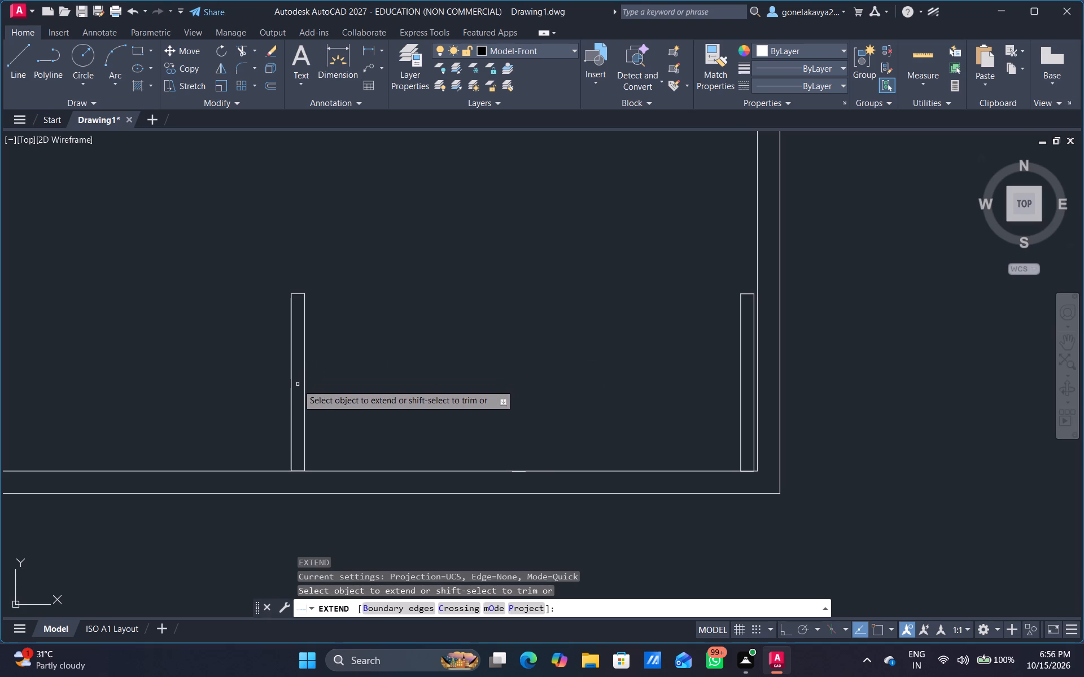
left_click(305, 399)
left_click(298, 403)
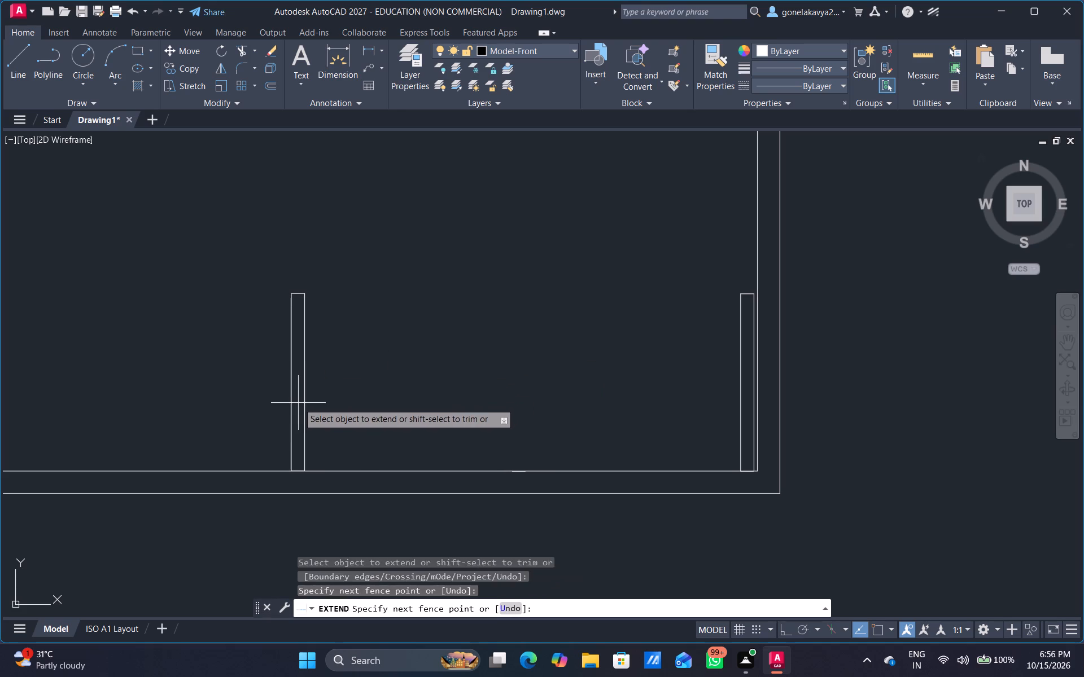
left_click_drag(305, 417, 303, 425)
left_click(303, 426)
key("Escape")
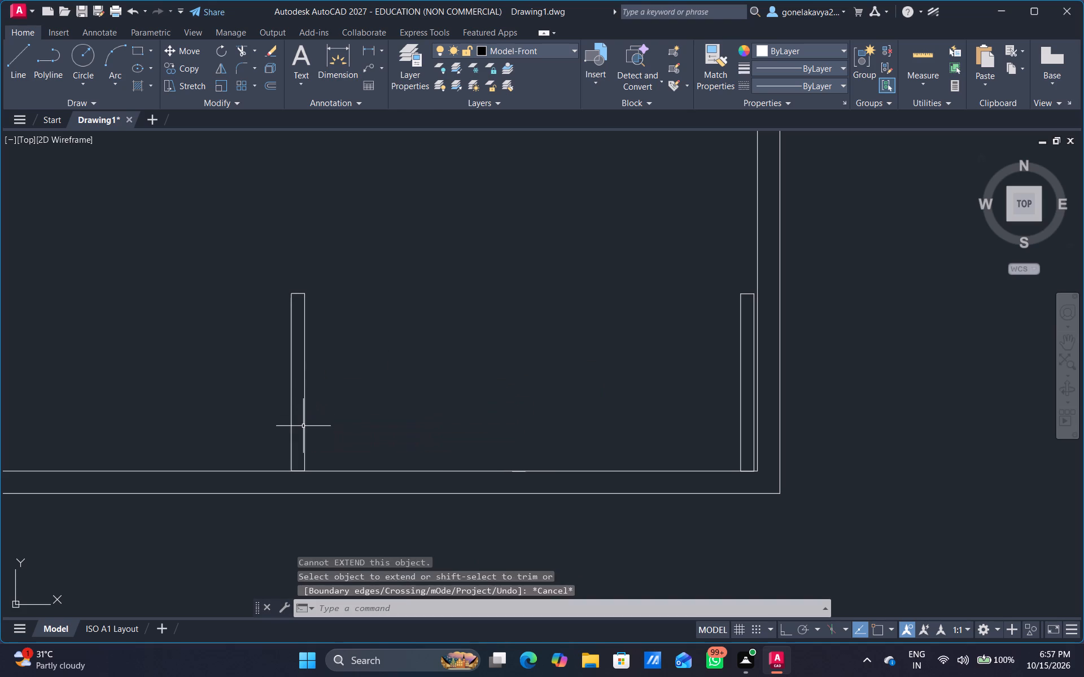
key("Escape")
Stretch the left gate leaf's bottom edge down about 8", past the outer line of the bottom boundary wall.
scroll(308, 423, "up", 1)
middle_click_drag(301, 459, 371, 354)
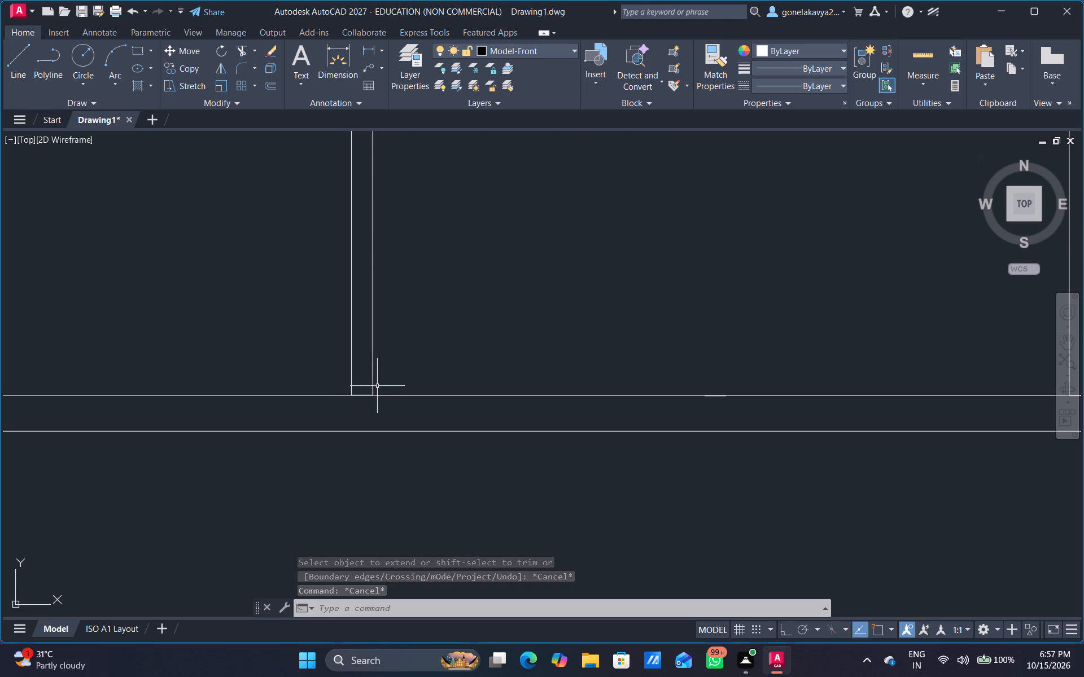
left_click(373, 385)
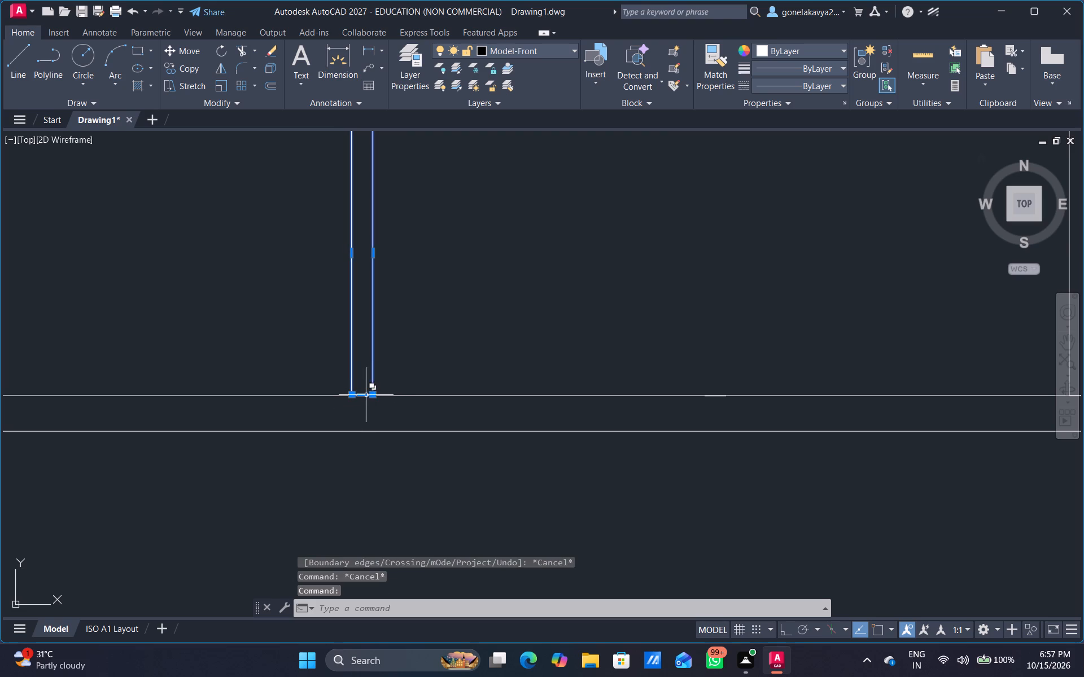
left_click(363, 395)
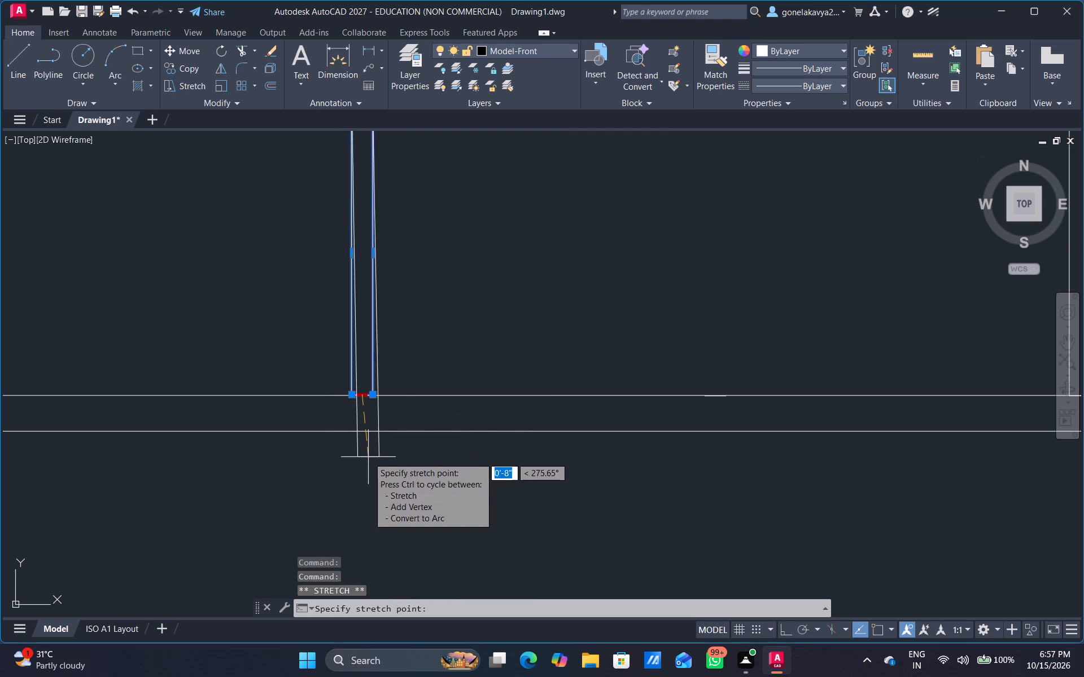
left_click(360, 459)
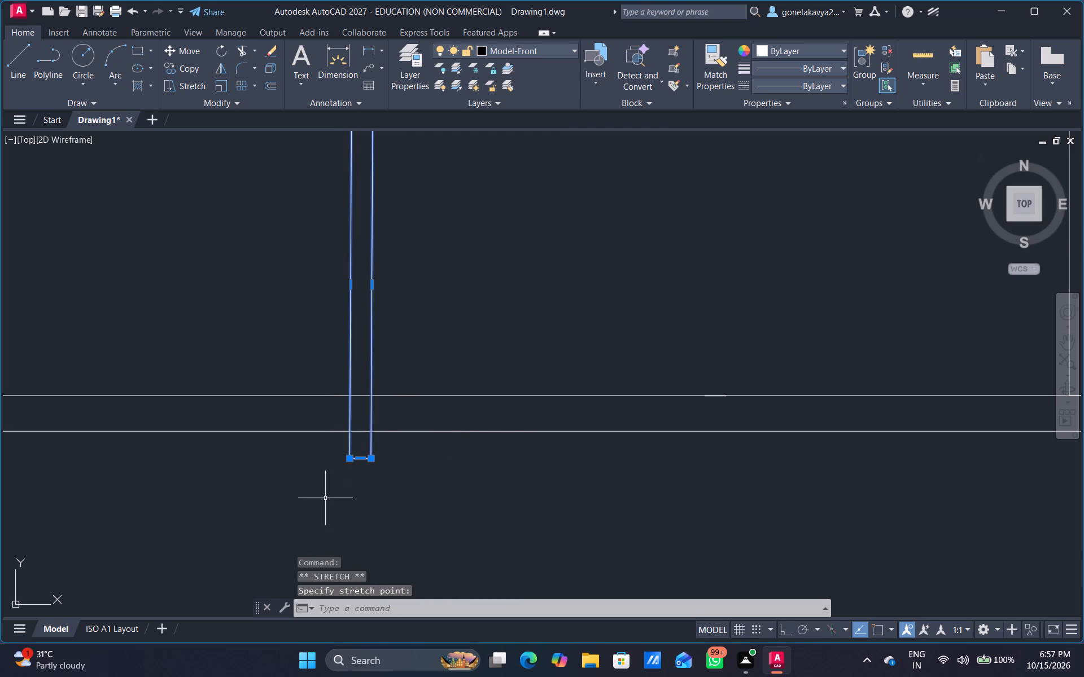
key("Escape")
Trim the left gate leaf's two sides where they project below the outer line of the bottom boundary wall.
type("TR")
key("space")
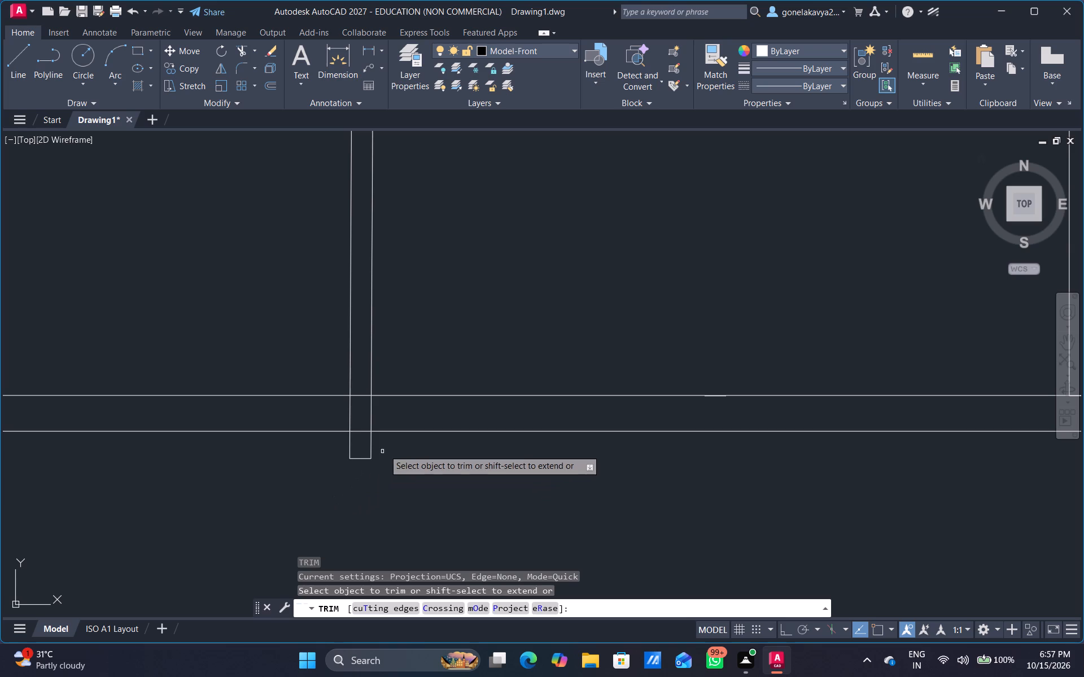
left_click_drag(385, 448, 343, 446)
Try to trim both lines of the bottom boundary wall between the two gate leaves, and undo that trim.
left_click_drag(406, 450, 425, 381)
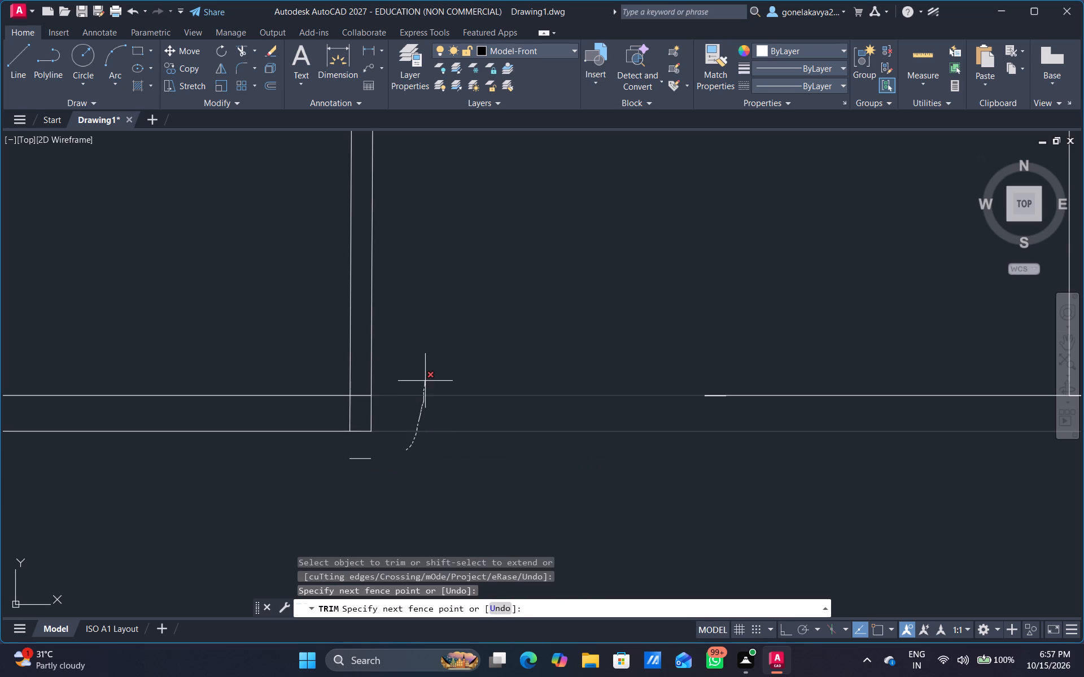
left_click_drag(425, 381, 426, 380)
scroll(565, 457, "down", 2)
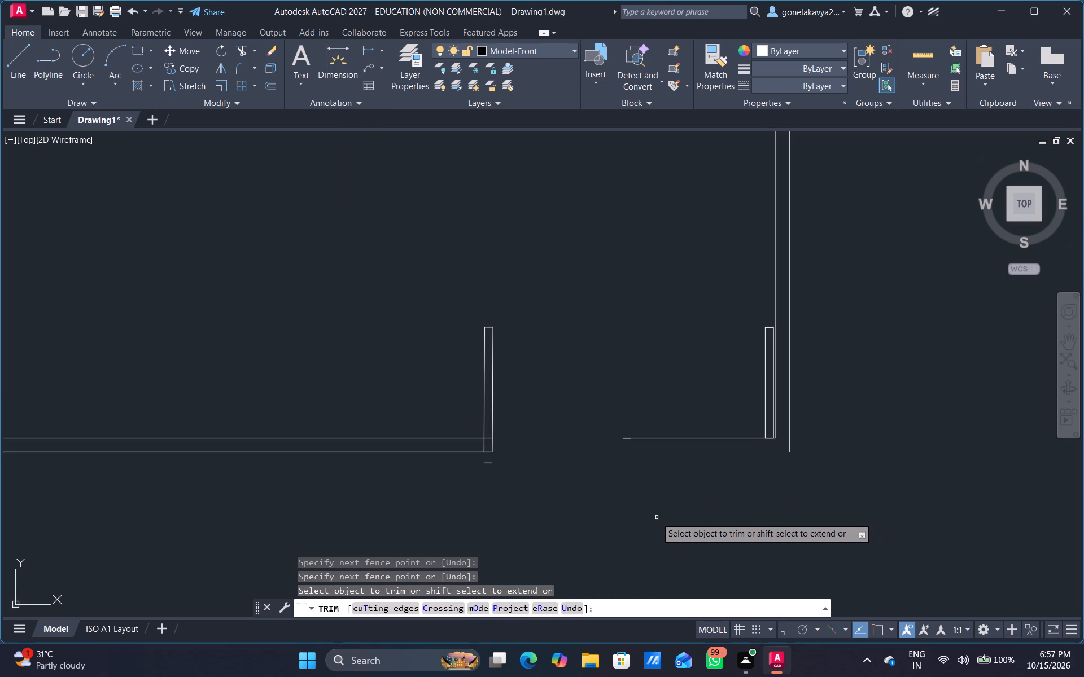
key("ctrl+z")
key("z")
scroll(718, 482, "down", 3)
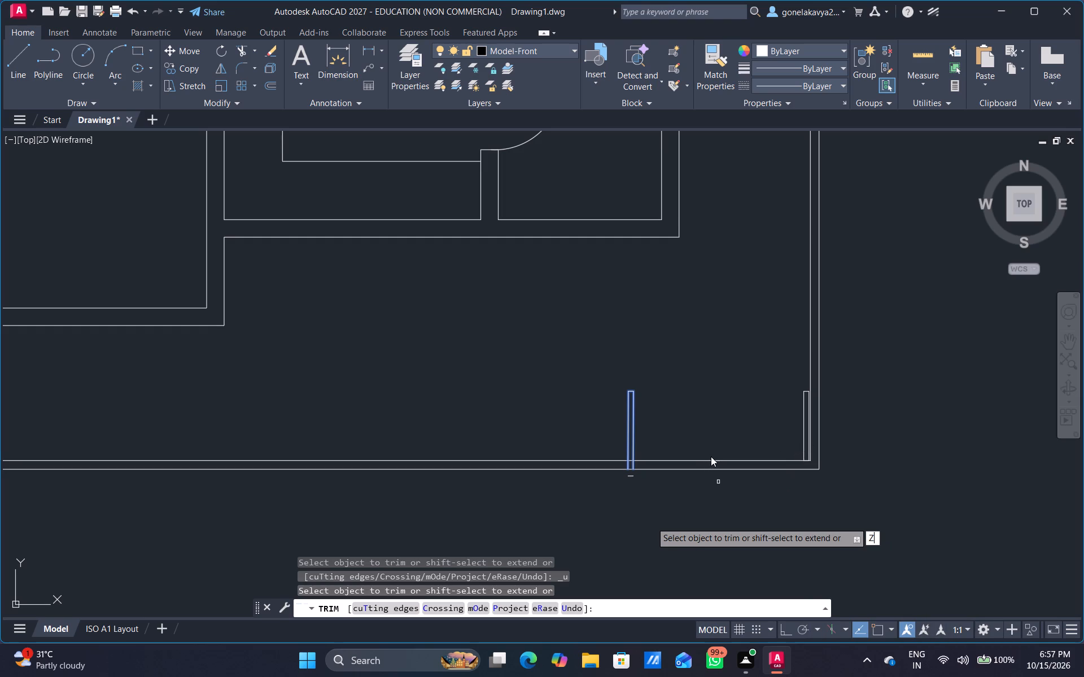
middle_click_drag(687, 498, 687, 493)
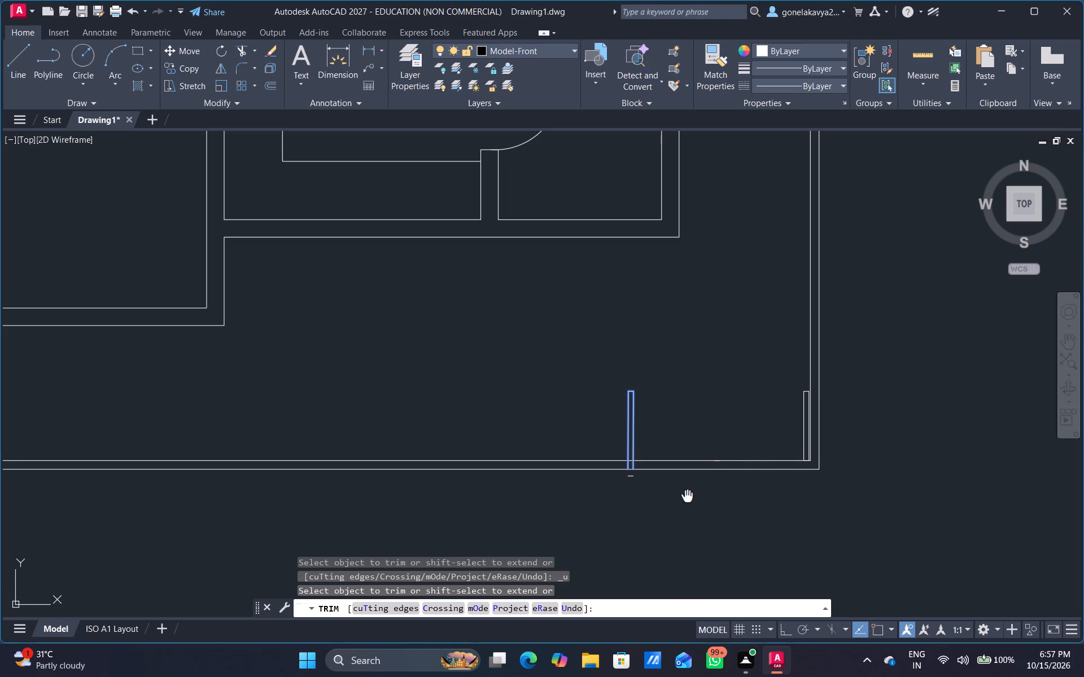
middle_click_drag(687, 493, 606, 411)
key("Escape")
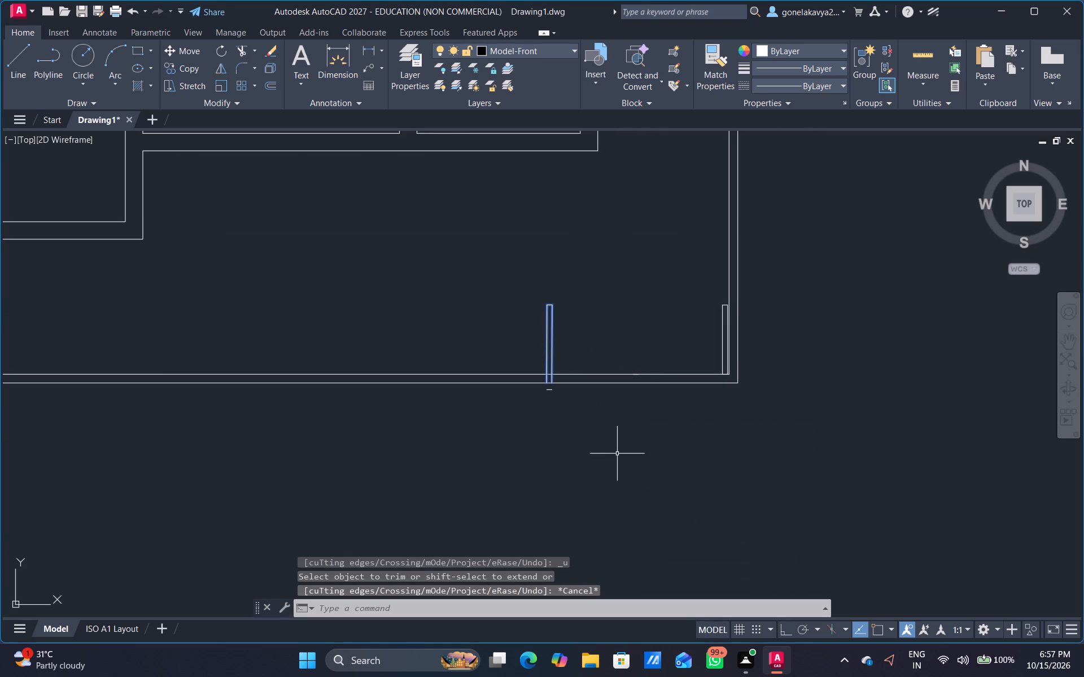
With Ortho on, stretch the right gate leaf's bottom edge down about 6", past the bottom boundary wall's outer line.
scroll(676, 373, "up", 2)
middle_click_drag(693, 358, 505, 302)
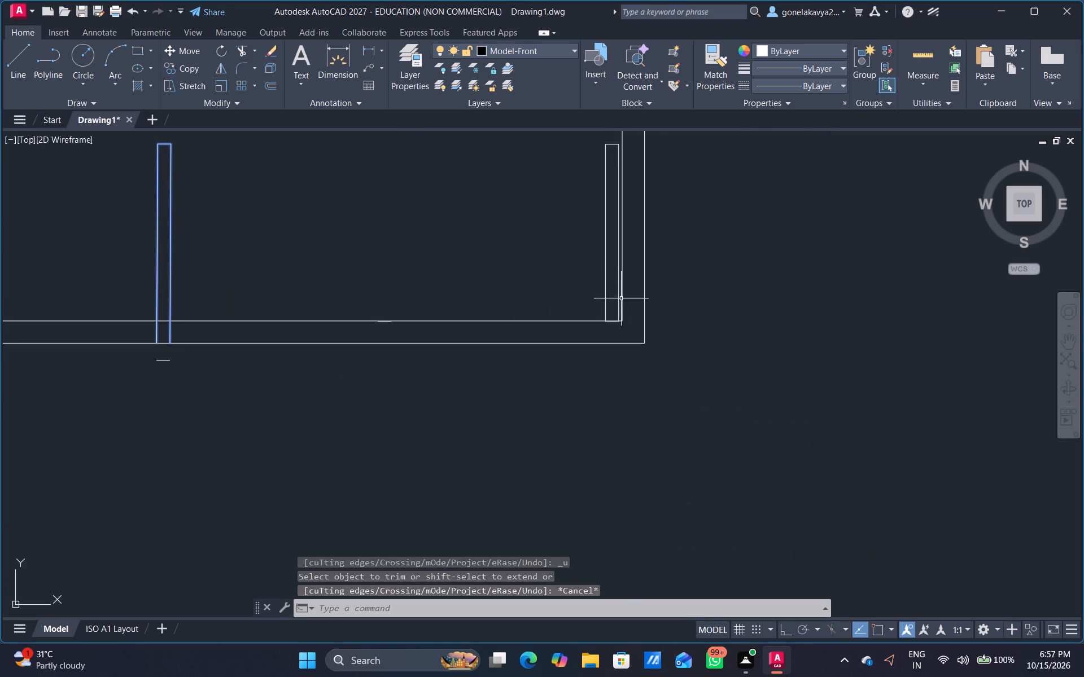
left_click(605, 308)
scroll(605, 327, "up", 5)
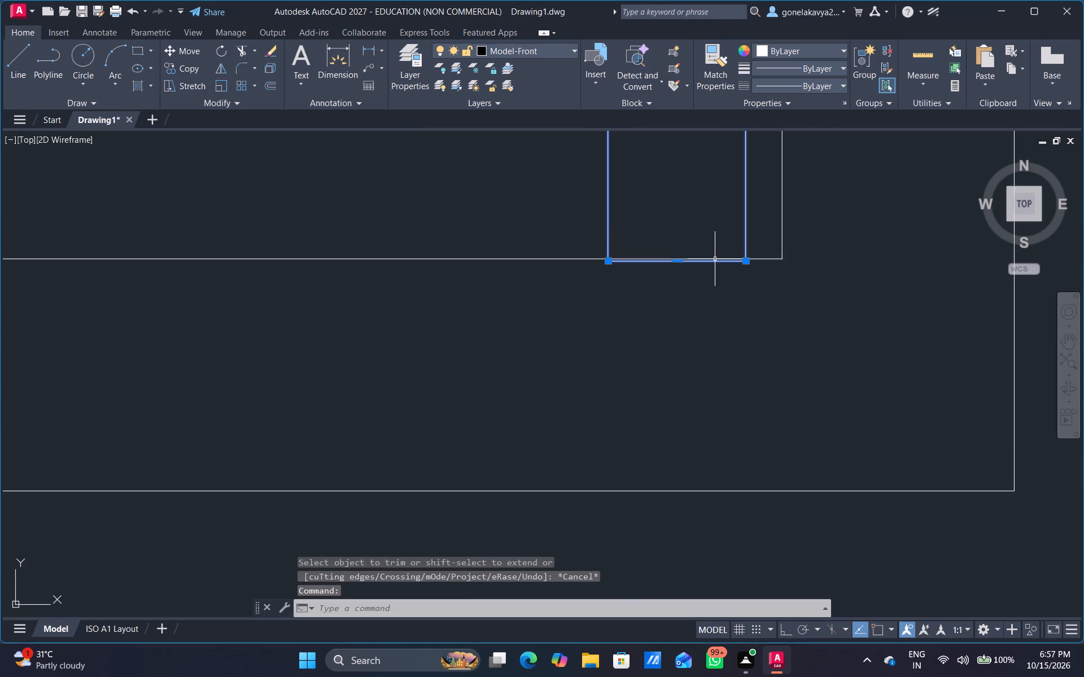
left_click_drag(677, 263, 670, 285)
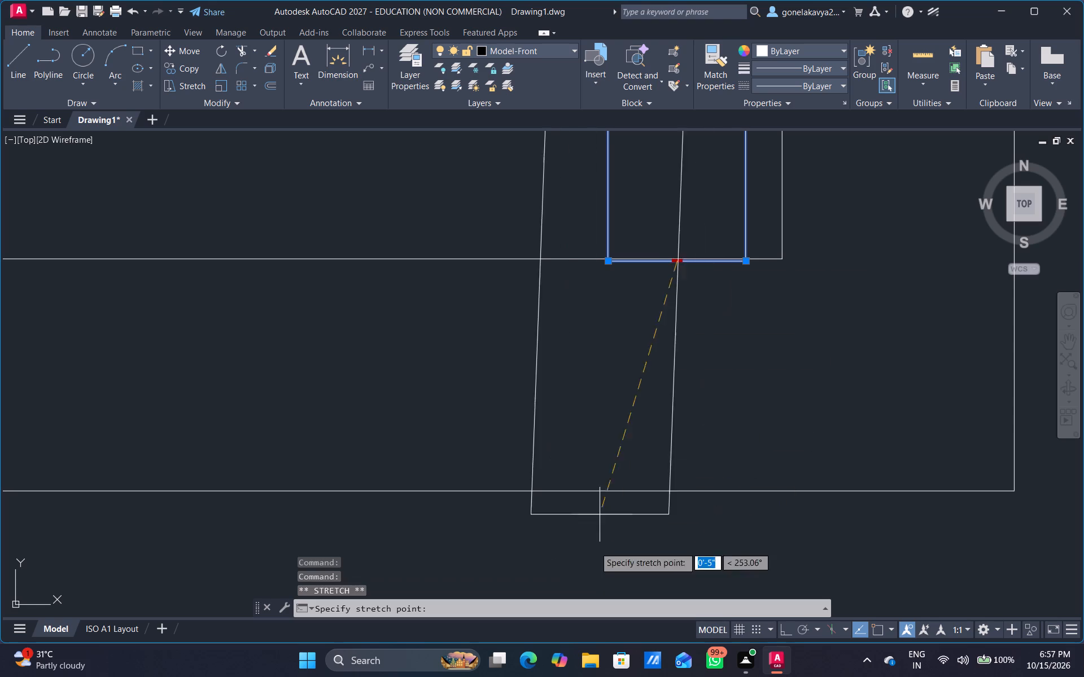
left_click(791, 631)
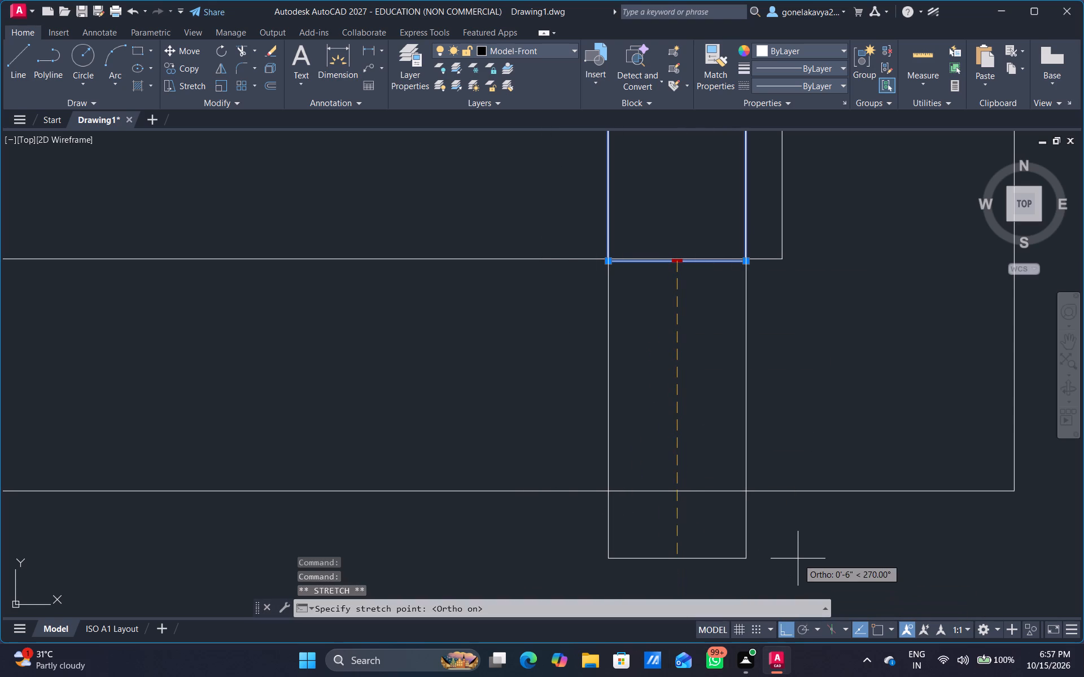
left_click(798, 559)
Stretch the wall-side end of the lower leaf of the double door in the house's right wall past the wall's outer line.
scroll(820, 418, "down", 3)
middle_click_drag(848, 371, 671, 676)
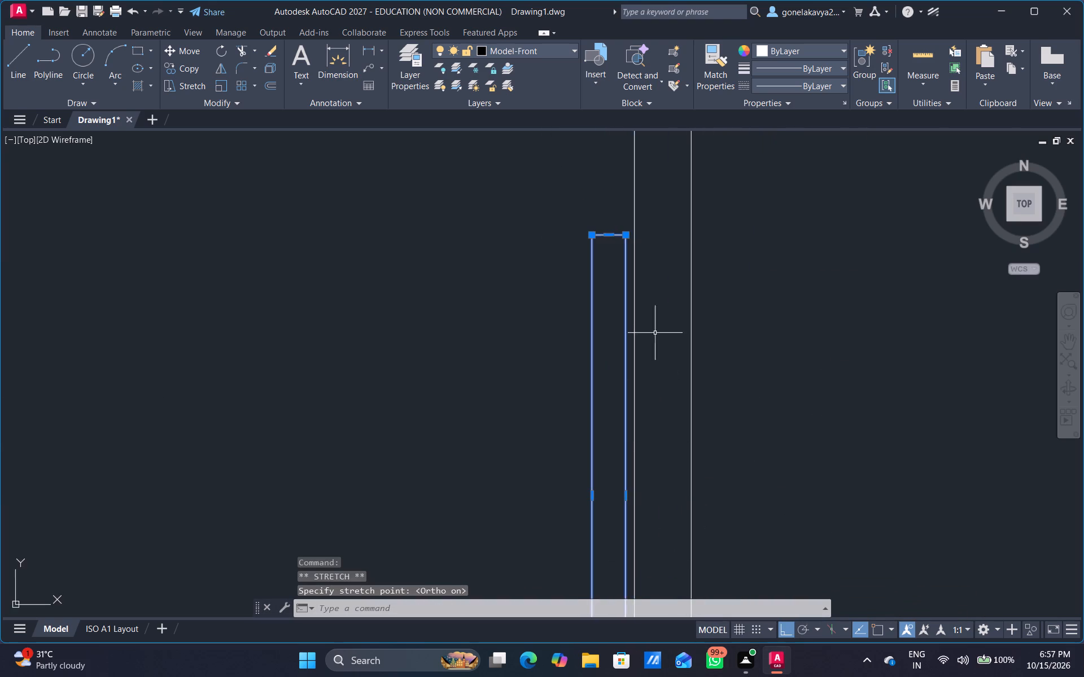
scroll(660, 314, "down", 4)
middle_click_drag(582, 223, 491, 533)
scroll(516, 217, "up", 3)
scroll(511, 237, "down", 6)
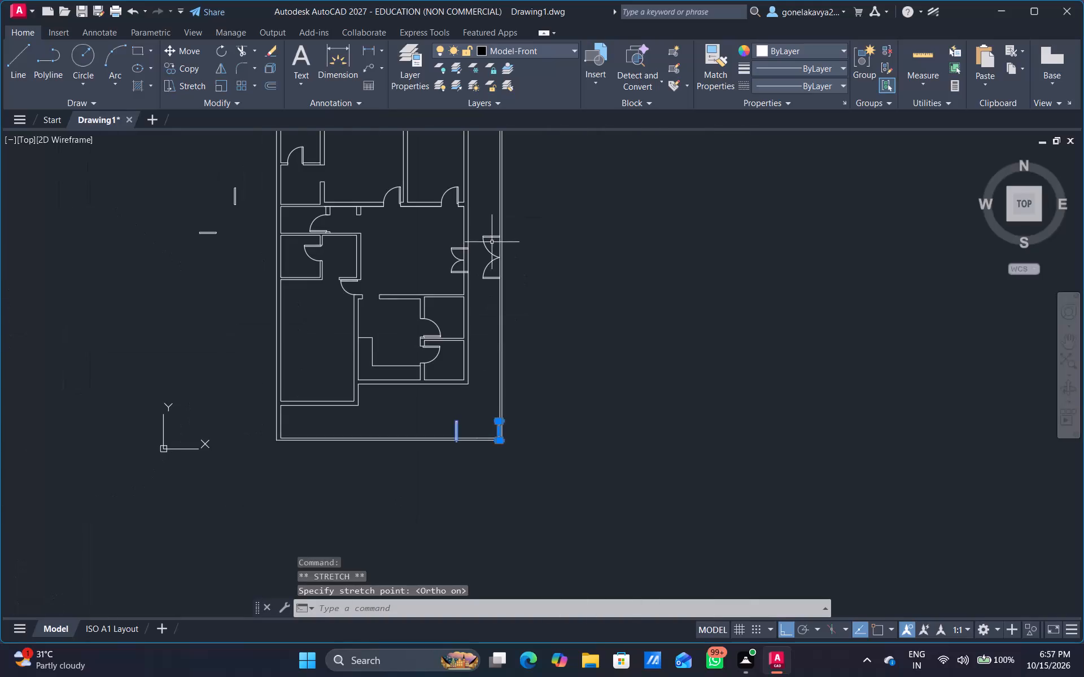
scroll(454, 268, "up", 5)
scroll(563, 283, "up", 3)
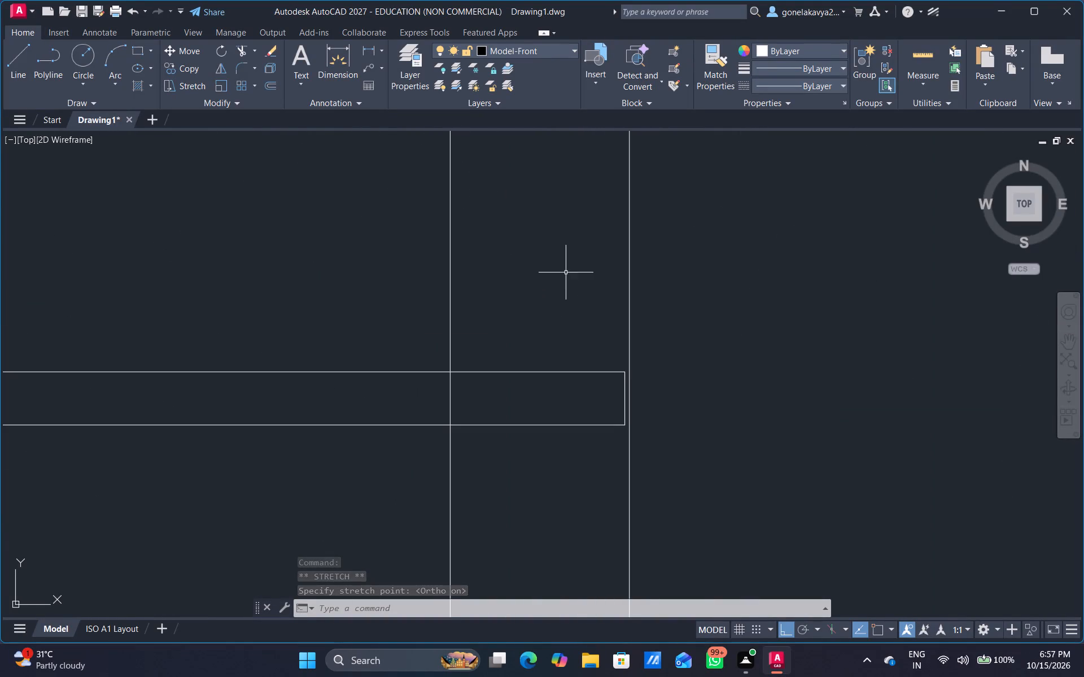
middle_click_drag(560, 298, 552, 333)
left_click(558, 463)
left_click(567, 460)
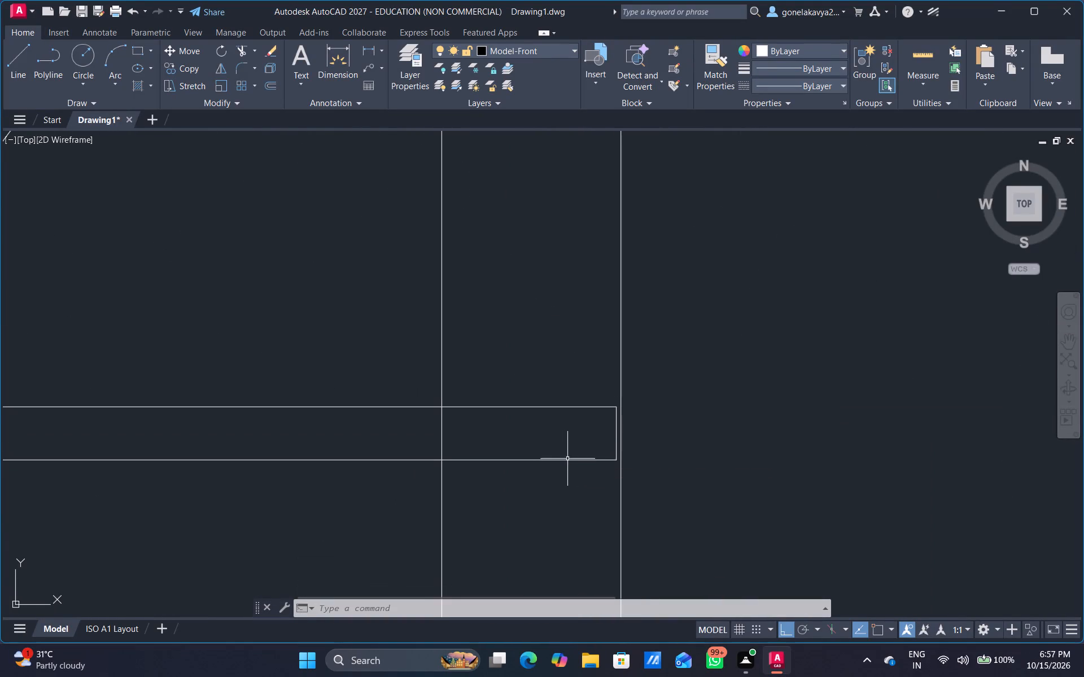
left_click(568, 464)
left_click_drag(574, 456, 574, 464)
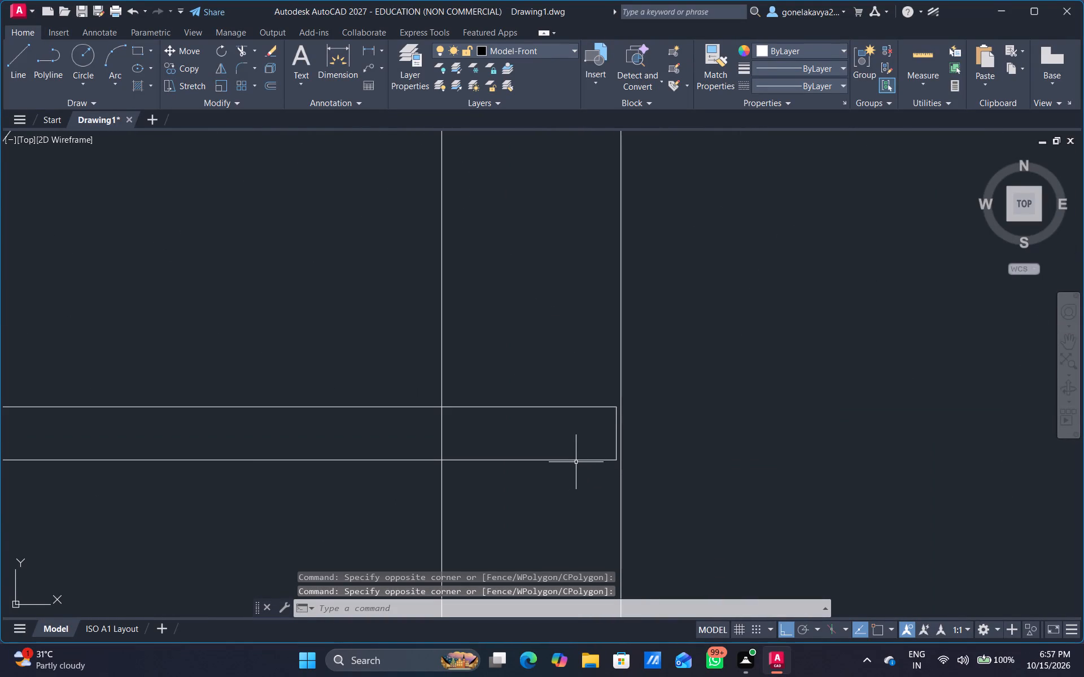
left_click(576, 462)
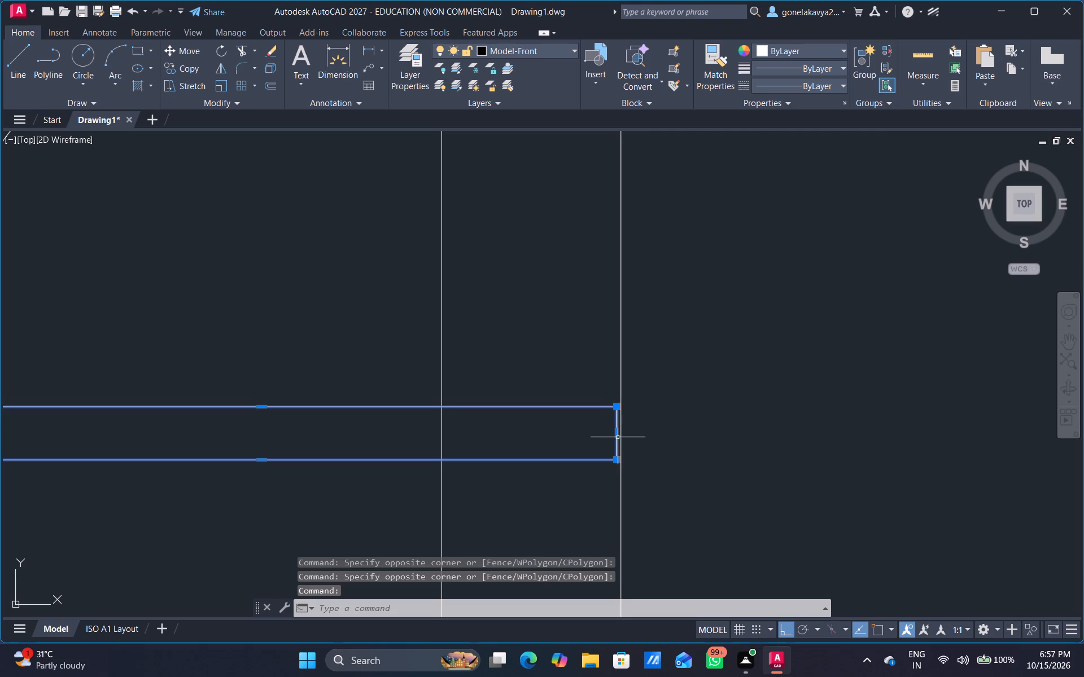
left_click(618, 436)
left_click(632, 432)
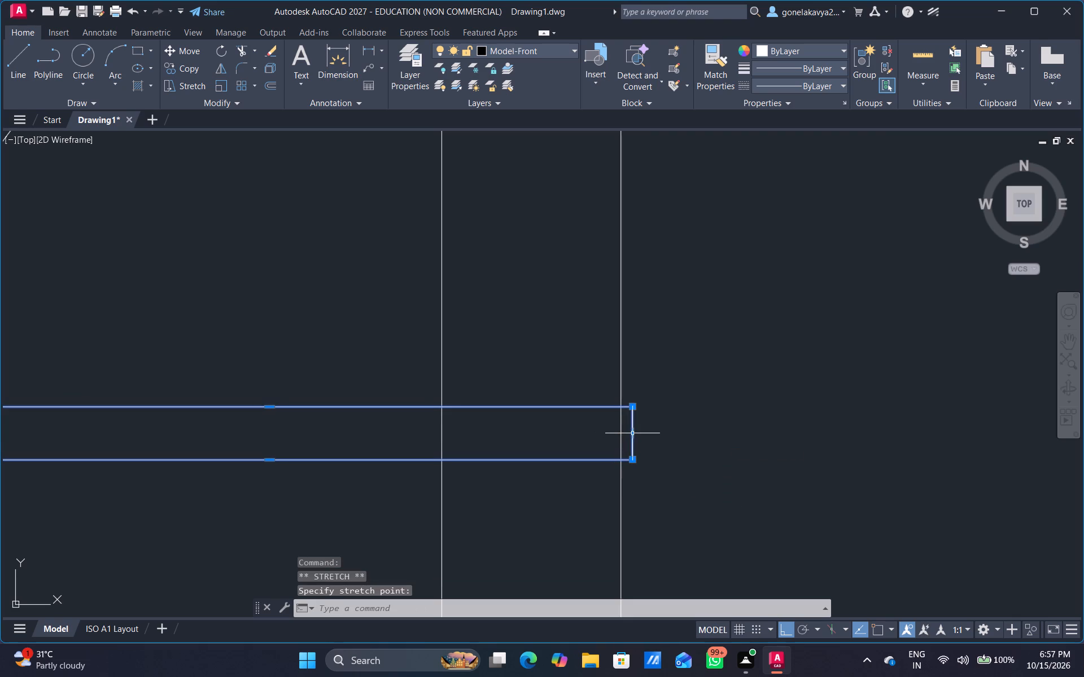
left_click_drag(634, 434, 654, 428)
left_click(654, 428)
Stretch the wall-side end of the same double door's upper leaf past the house wall's outer line.
scroll(650, 304, "down", 3)
middle_click_drag(624, 279, 521, 553)
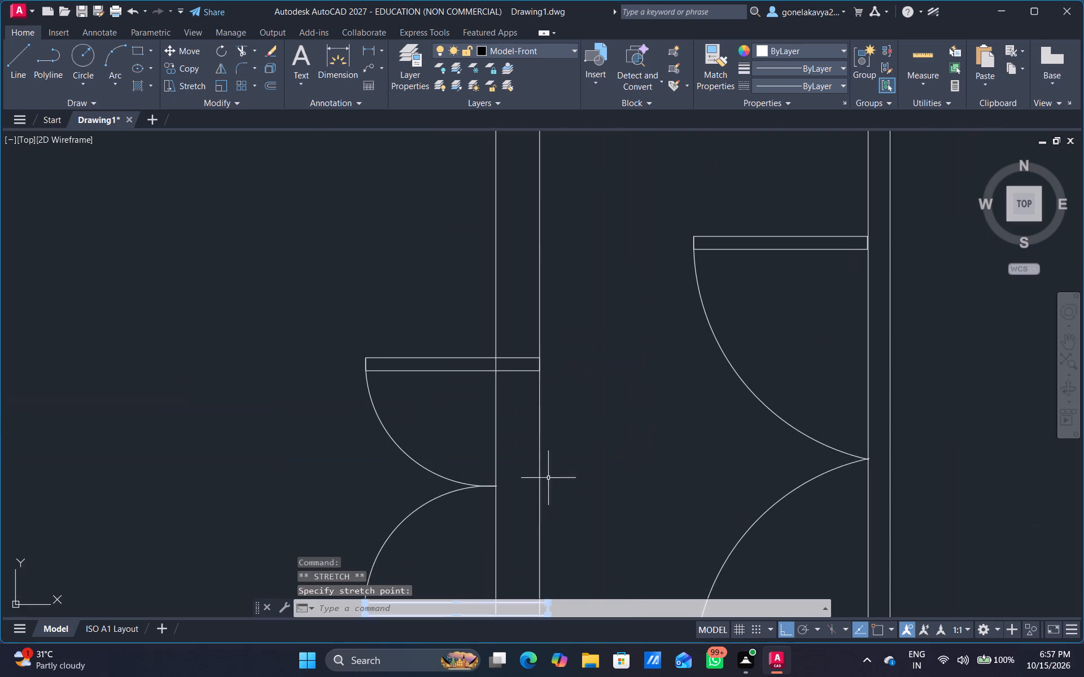
scroll(524, 405, "up", 3)
left_click_drag(547, 267, 541, 277)
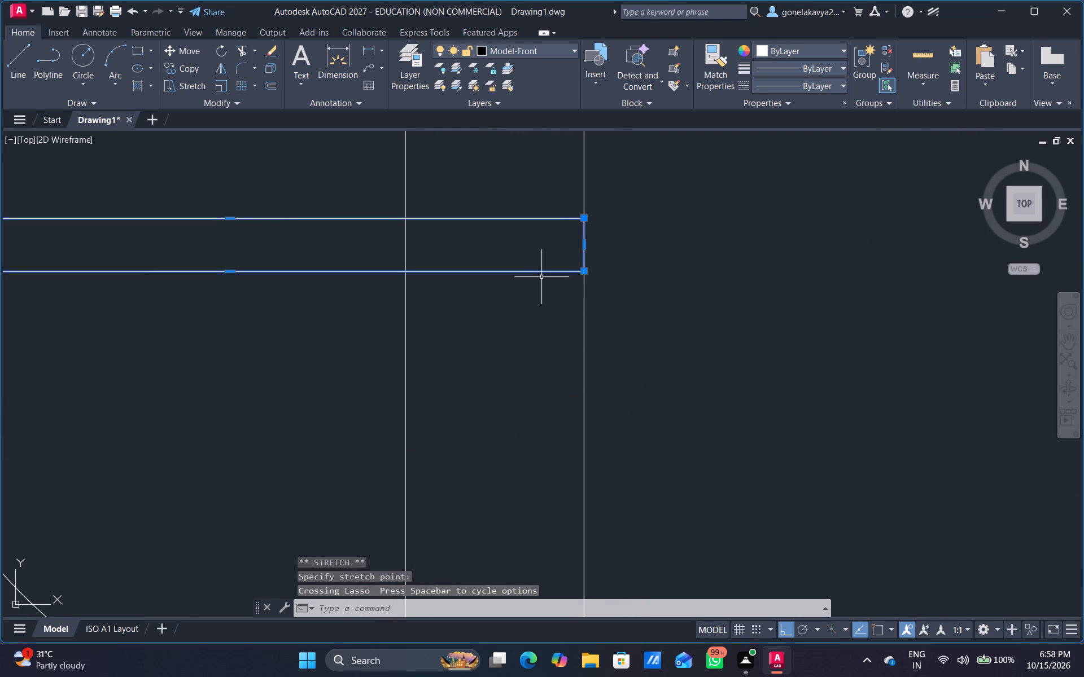
left_click_drag(587, 246, 623, 246)
left_click(653, 247)
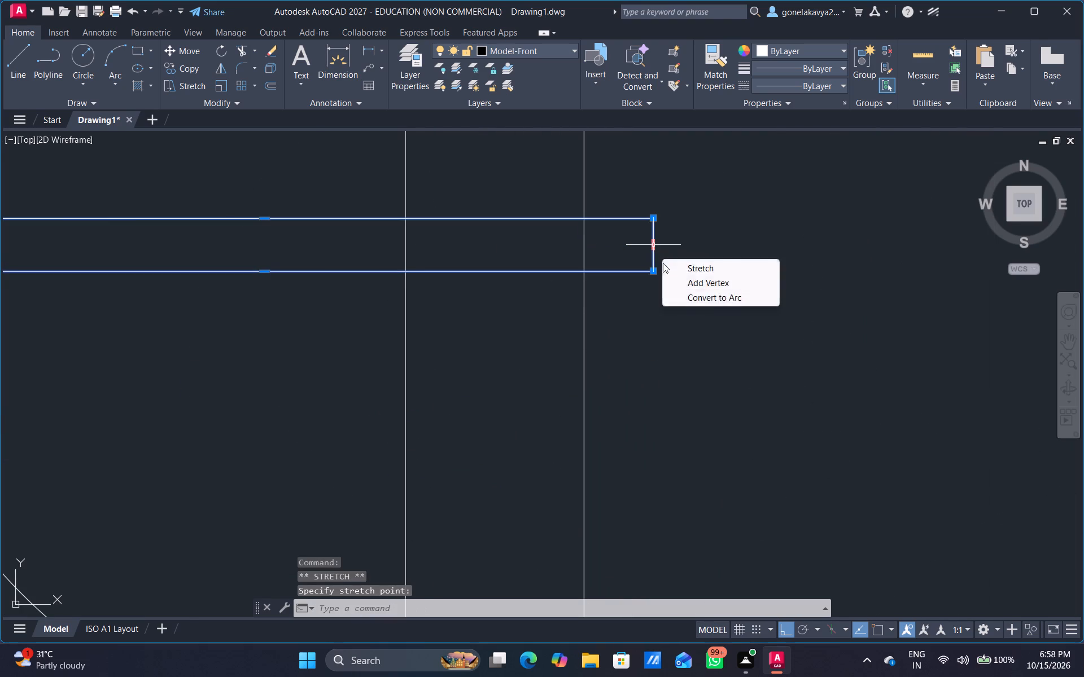
Stretch the wall-side end of the upper gate leaf on the right boundary wall past the wall's outer line.
scroll(681, 305, "down", 4)
middle_click_drag(773, 394, 403, 412)
scroll(534, 320, "up", 2)
middle_click_drag(542, 315, 544, 317)
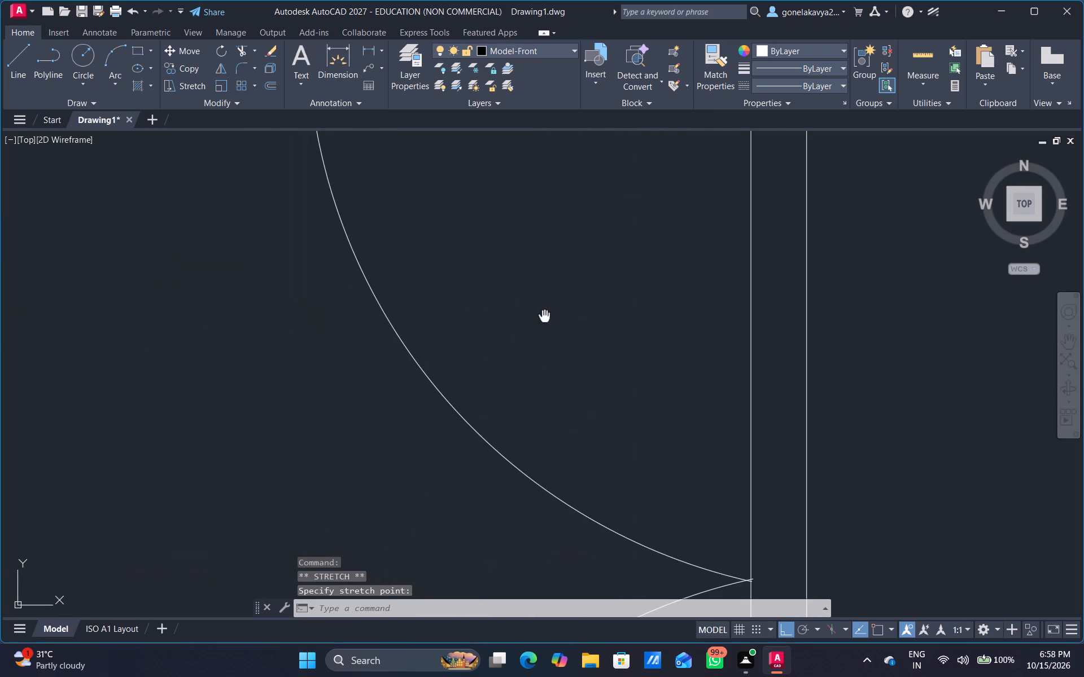
middle_click_drag(544, 317, 378, 407)
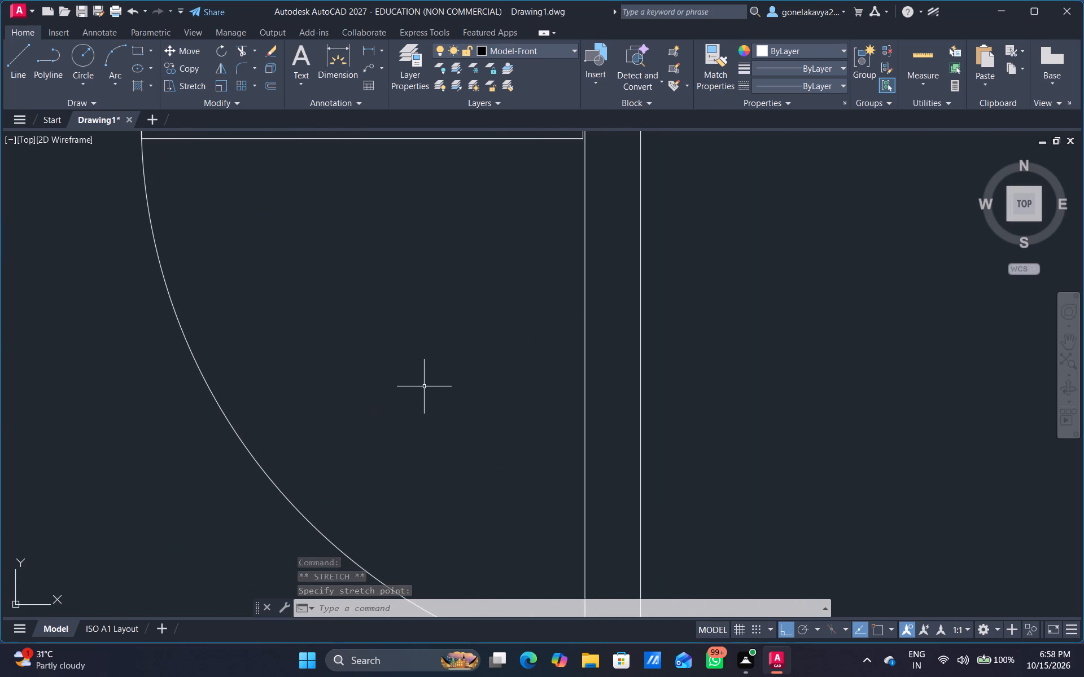
scroll(424, 386, "down", 2)
middle_click_drag(424, 396, 422, 428)
scroll(464, 309, "up", 4)
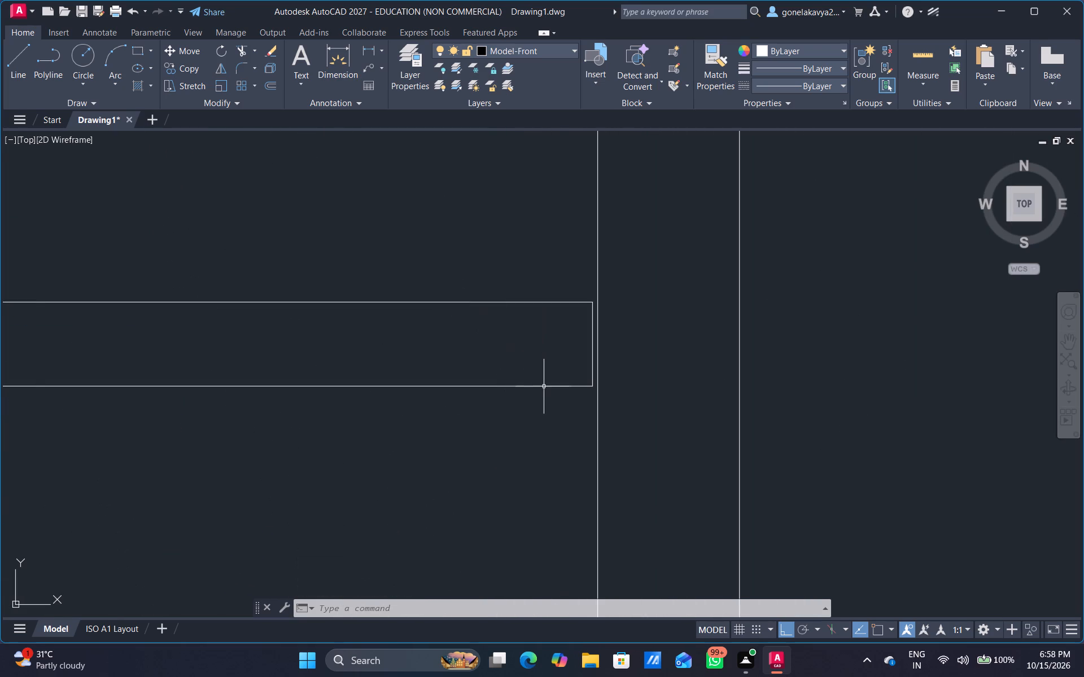
left_click(544, 386)
left_click_drag(594, 345, 628, 345)
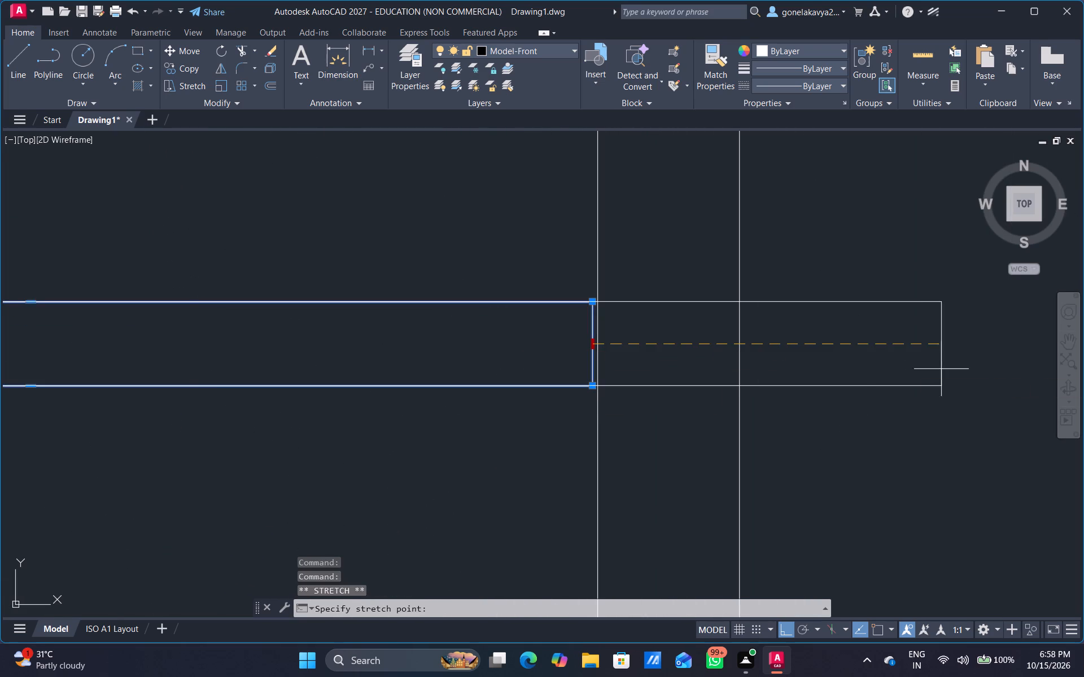
left_click(901, 372)
Stretch the wall-side end of the lower gate leaf on the right boundary wall past the wall's outer line.
scroll(840, 475, "down", 4)
middle_click_drag(832, 490, 681, 158)
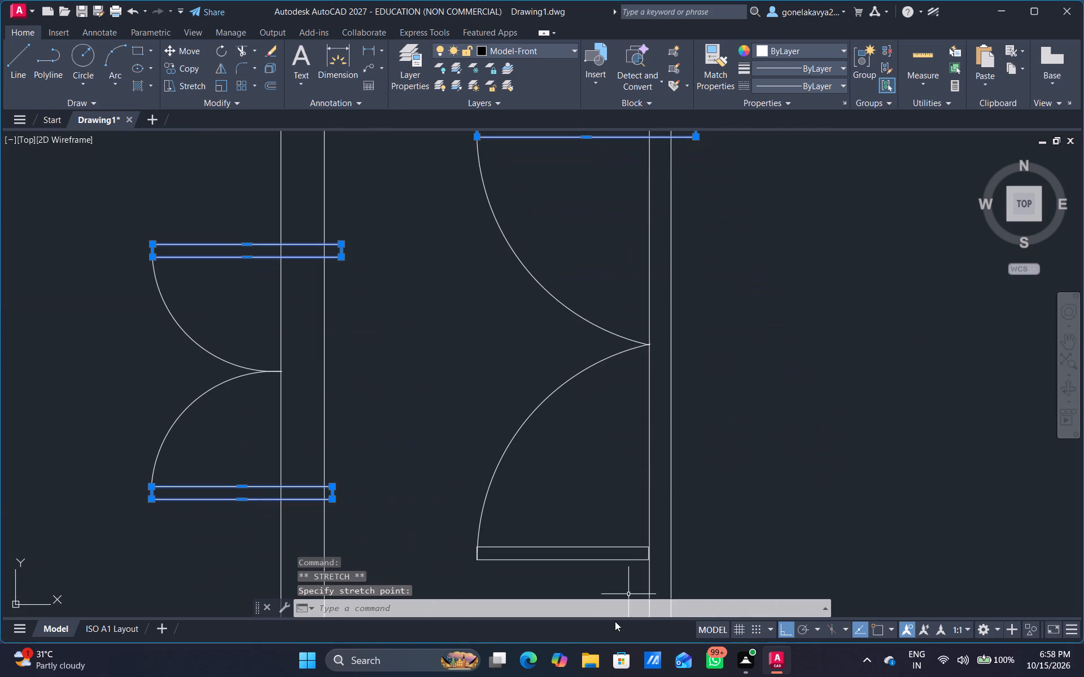
middle_click_drag(613, 607, 610, 523)
middle_click_drag(630, 498, 569, 312)
scroll(541, 377, "up", 2)
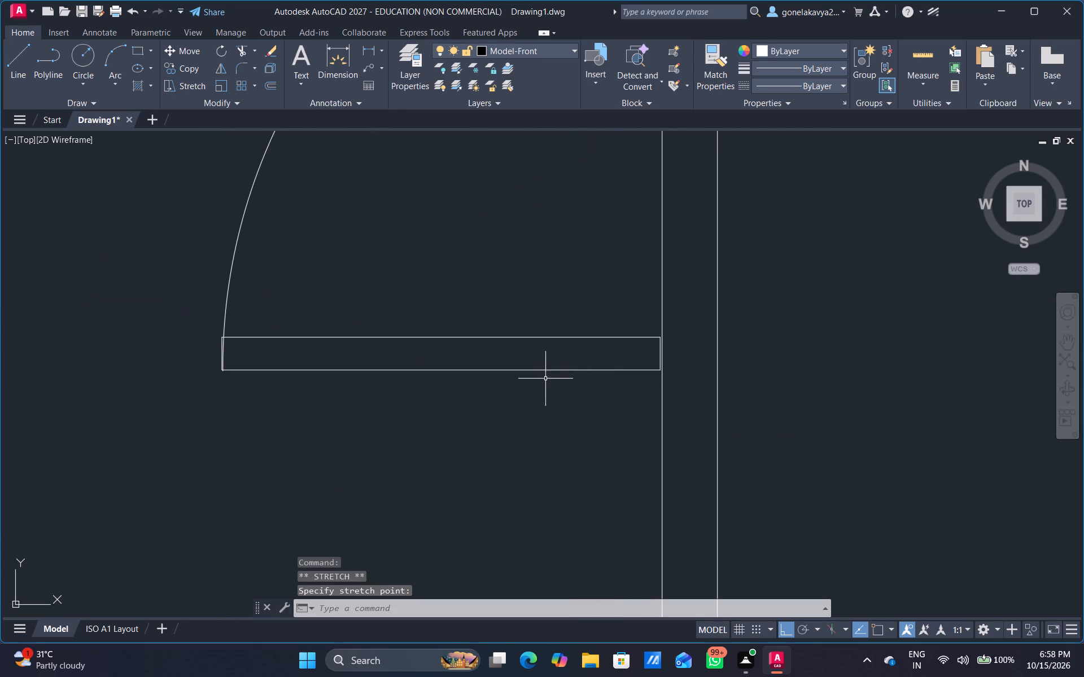
left_click(644, 372)
left_click(654, 361)
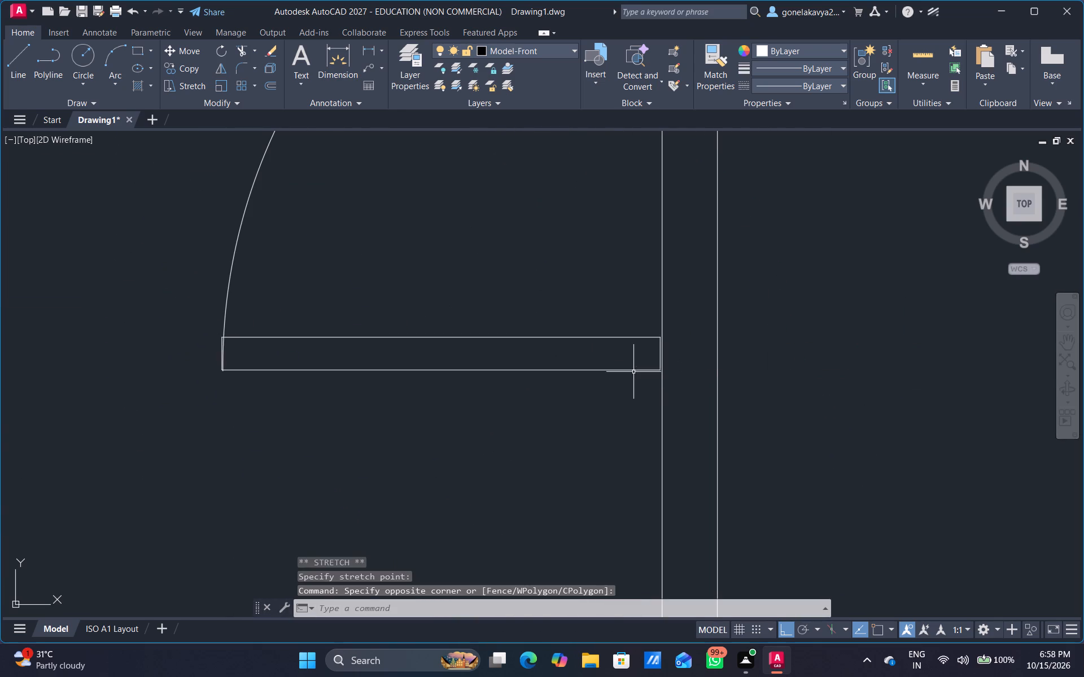
left_click(633, 372)
left_click_drag(662, 354, 693, 345)
left_click(836, 340)
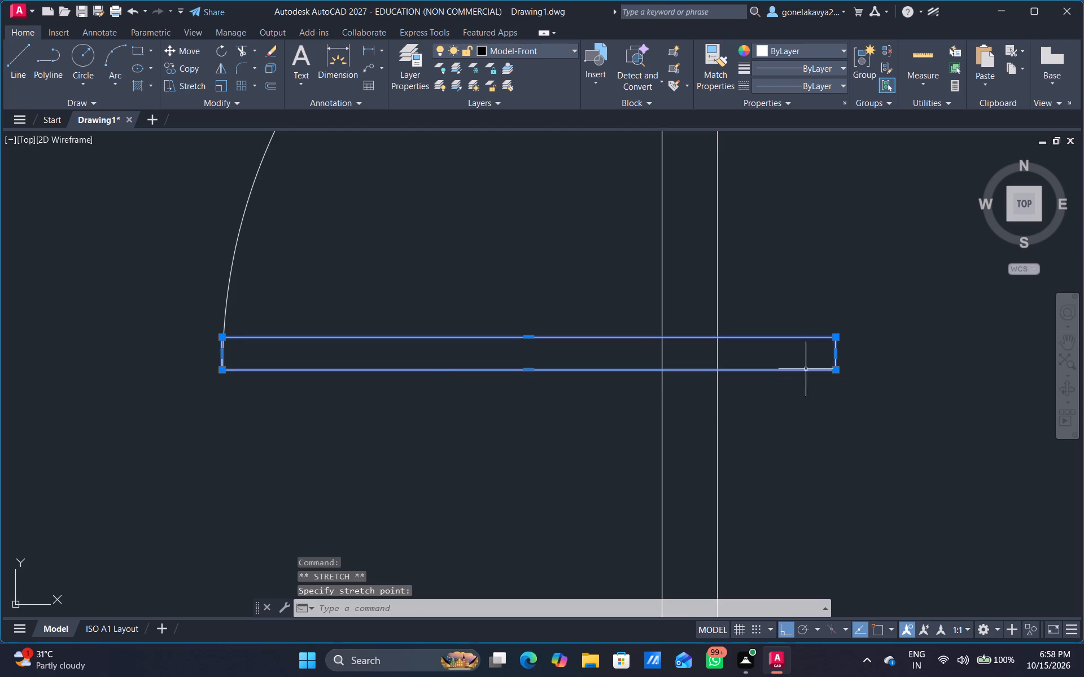
Trim the lower gate leaf's sides beyond the right boundary wall's outer line and remove its leftover end edge.
key("Escape")
key("t")
type("R")
key("space")
left_click_drag(776, 423, 789, 396)
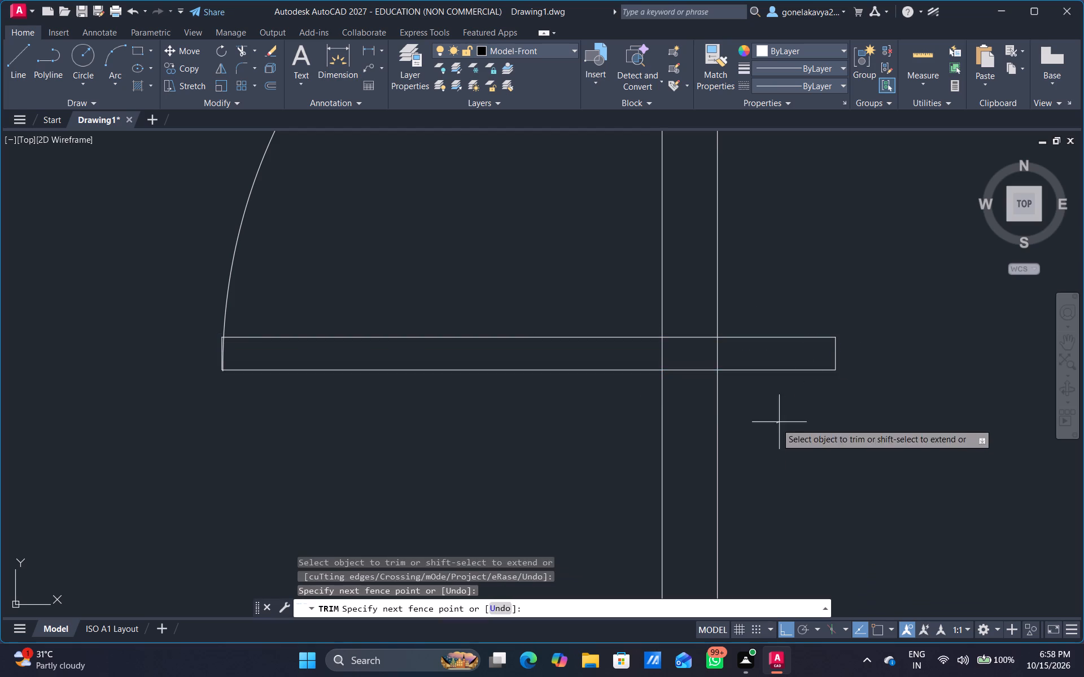
left_click_drag(789, 396, 784, 282)
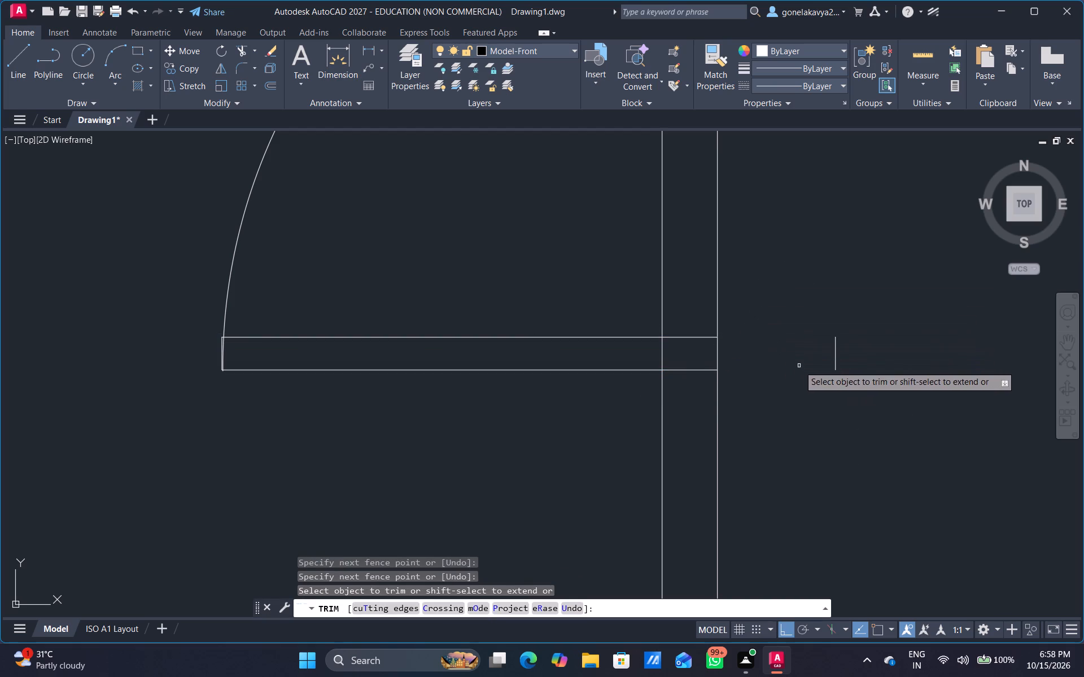
left_click_drag(803, 366, 862, 351)
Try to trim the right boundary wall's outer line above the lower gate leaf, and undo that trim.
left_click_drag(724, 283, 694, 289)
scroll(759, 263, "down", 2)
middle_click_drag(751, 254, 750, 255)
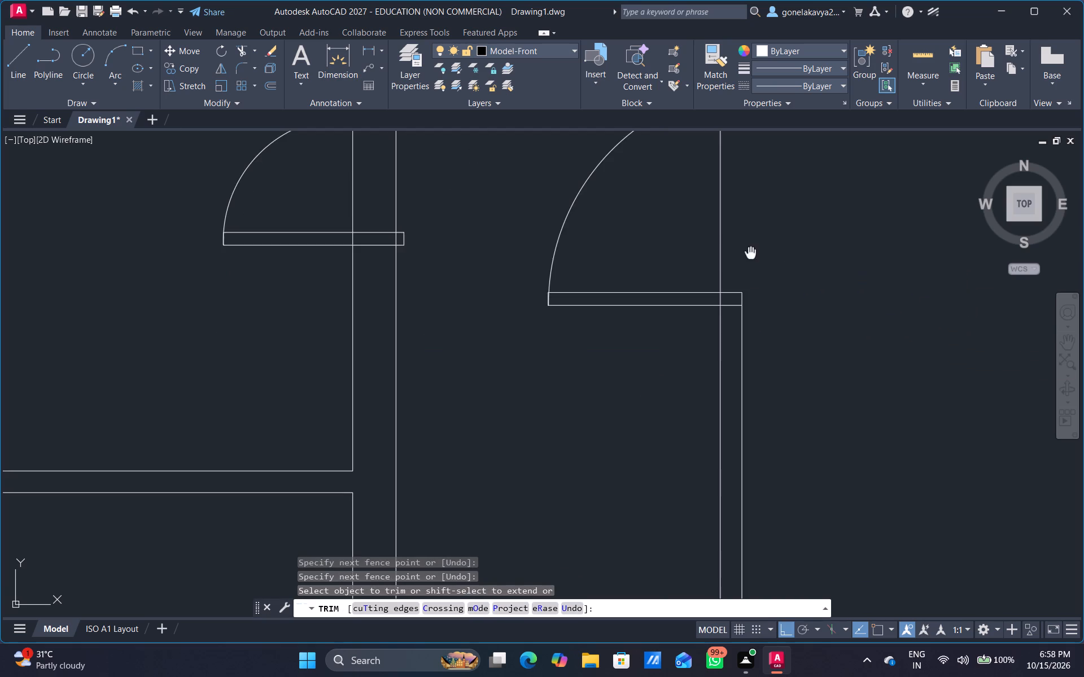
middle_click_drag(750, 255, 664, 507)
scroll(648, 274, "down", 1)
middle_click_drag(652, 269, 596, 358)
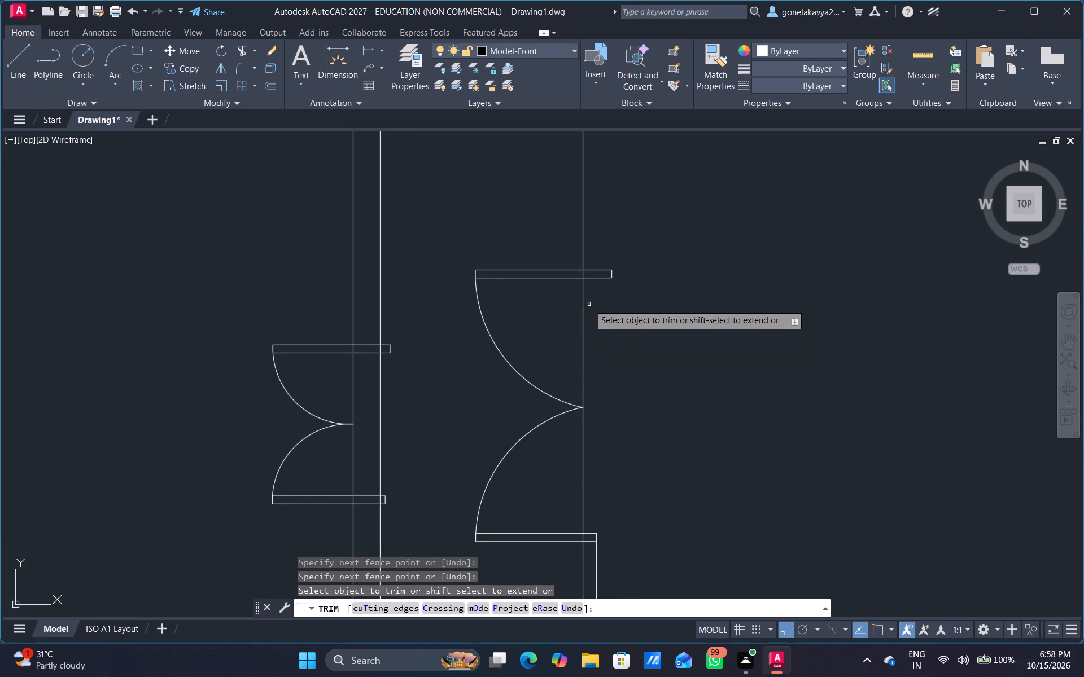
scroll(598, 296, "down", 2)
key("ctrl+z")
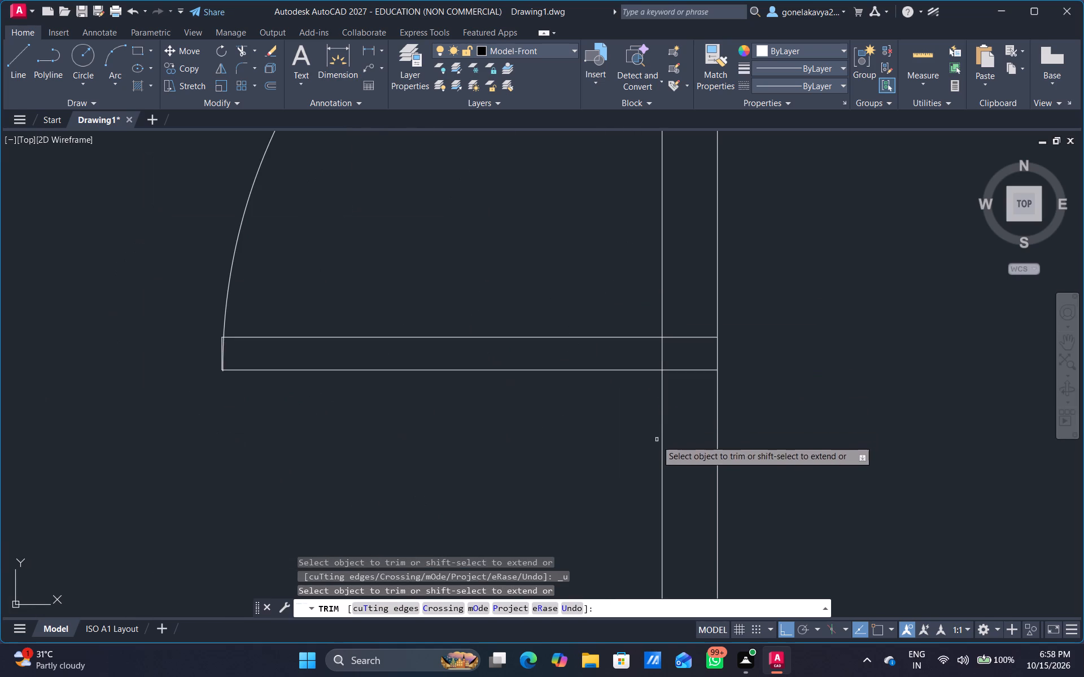
Trim the upper gate leaf's two sides where they project beyond the right boundary wall's outer line.
scroll(700, 355, "down", 3)
scroll(691, 279, "down", 2)
middle_click_drag(681, 273, 657, 334)
scroll(650, 274, "up", 2)
left_click_drag(713, 248, 715, 265)
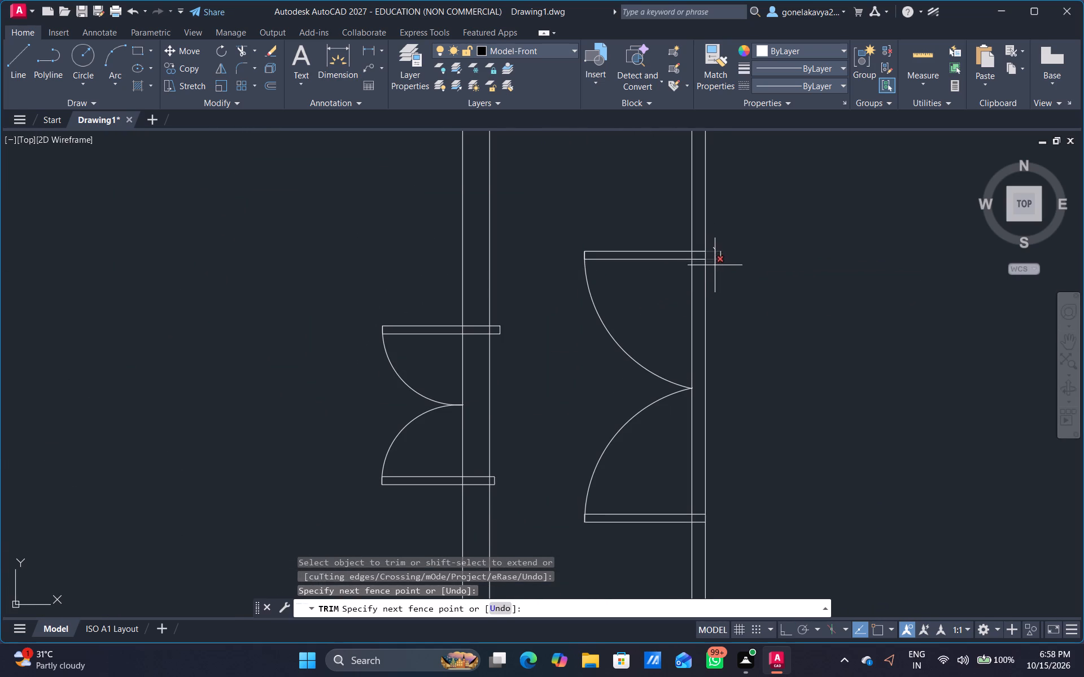
left_click_drag(715, 265, 715, 268)
Trim away the right boundary wall's outer line between the upper and lower gate leaves.
left_click(706, 333)
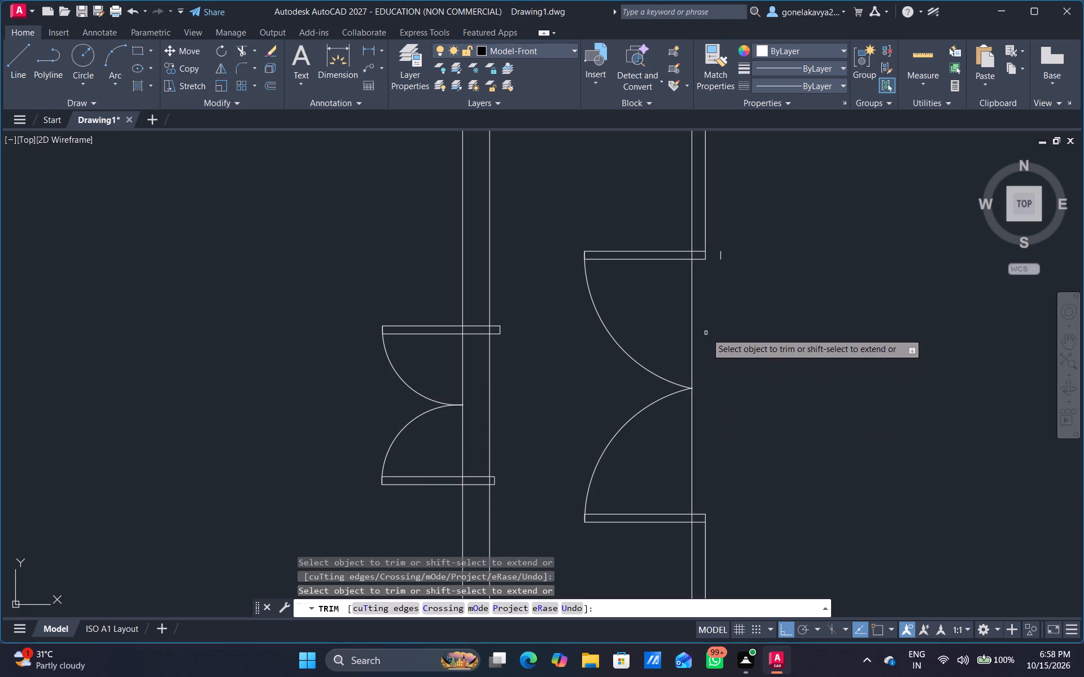
Remove the upper gate leaf's leftover end edge beyond the right boundary wall.
left_click(722, 253)
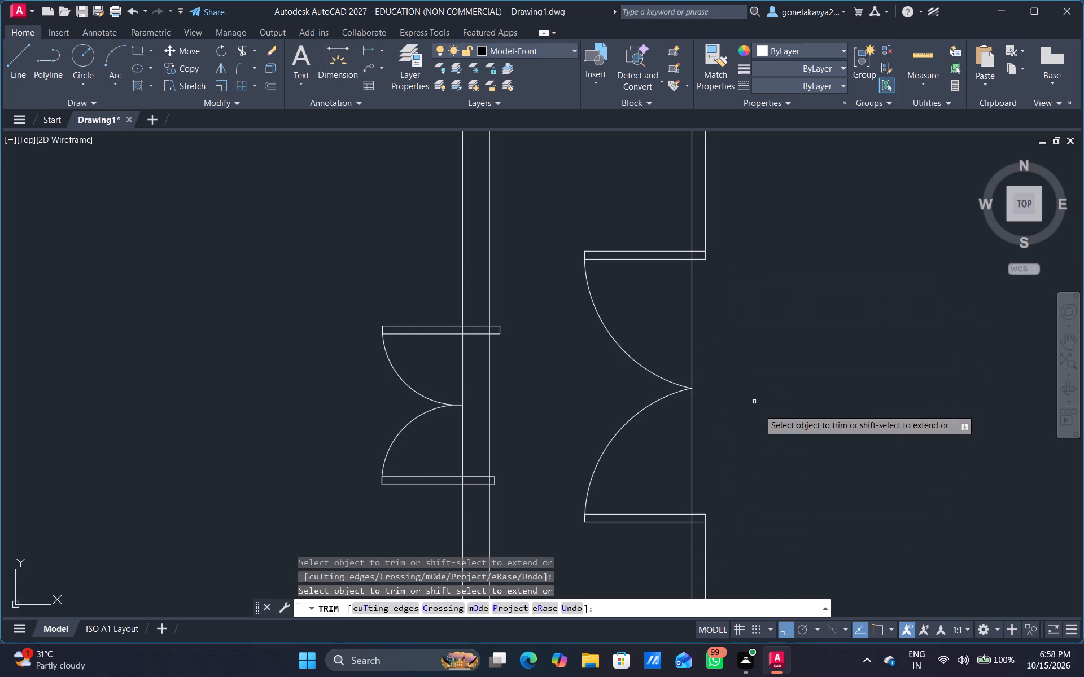
Trim the overlapping ends of the boundary wall's inner lines at its top-right corner.
scroll(759, 410, "down", 3)
scroll(706, 179, "up", 2)
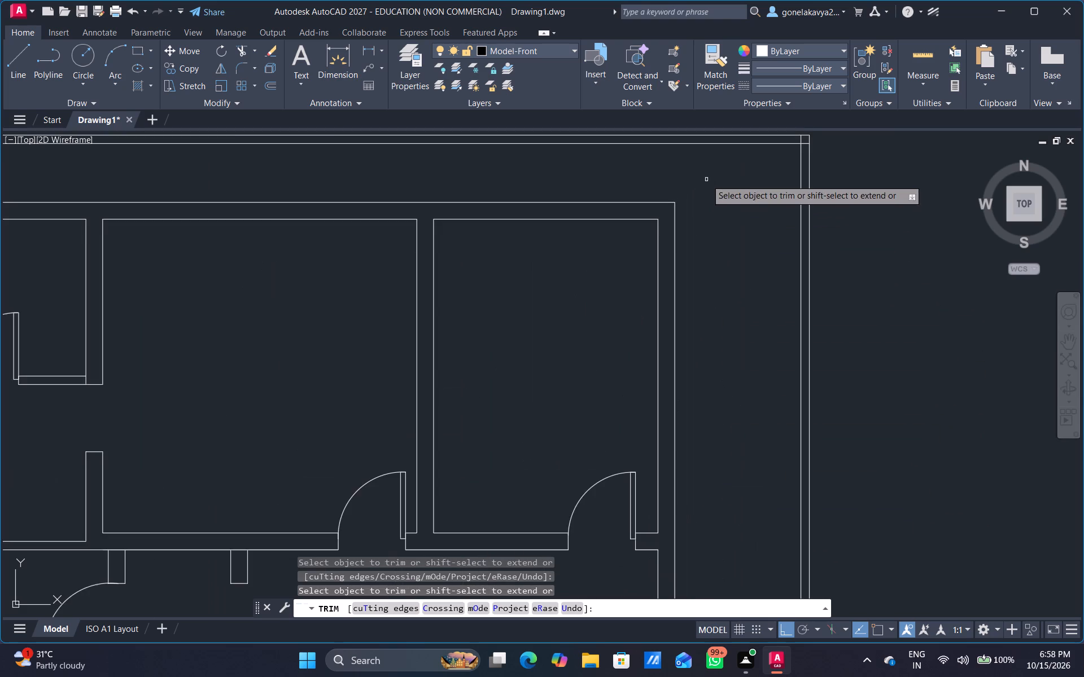
middle_click_drag(694, 228, 610, 447)
scroll(729, 325, "up", 3)
left_click_drag(642, 450, 649, 451)
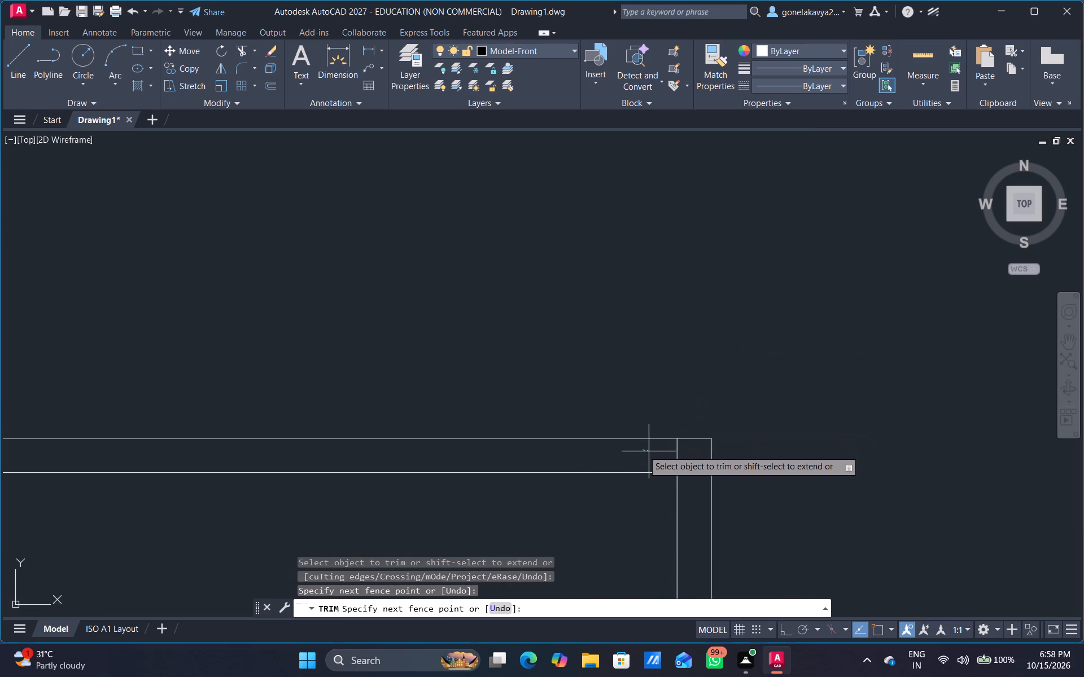
left_click_drag(649, 451, 693, 498)
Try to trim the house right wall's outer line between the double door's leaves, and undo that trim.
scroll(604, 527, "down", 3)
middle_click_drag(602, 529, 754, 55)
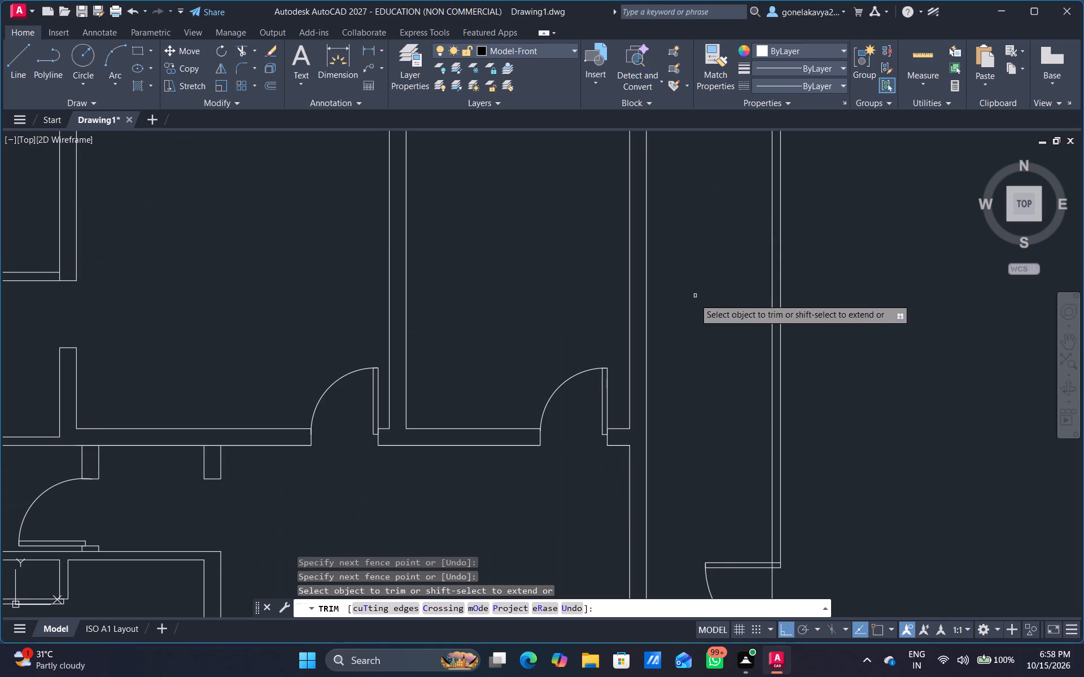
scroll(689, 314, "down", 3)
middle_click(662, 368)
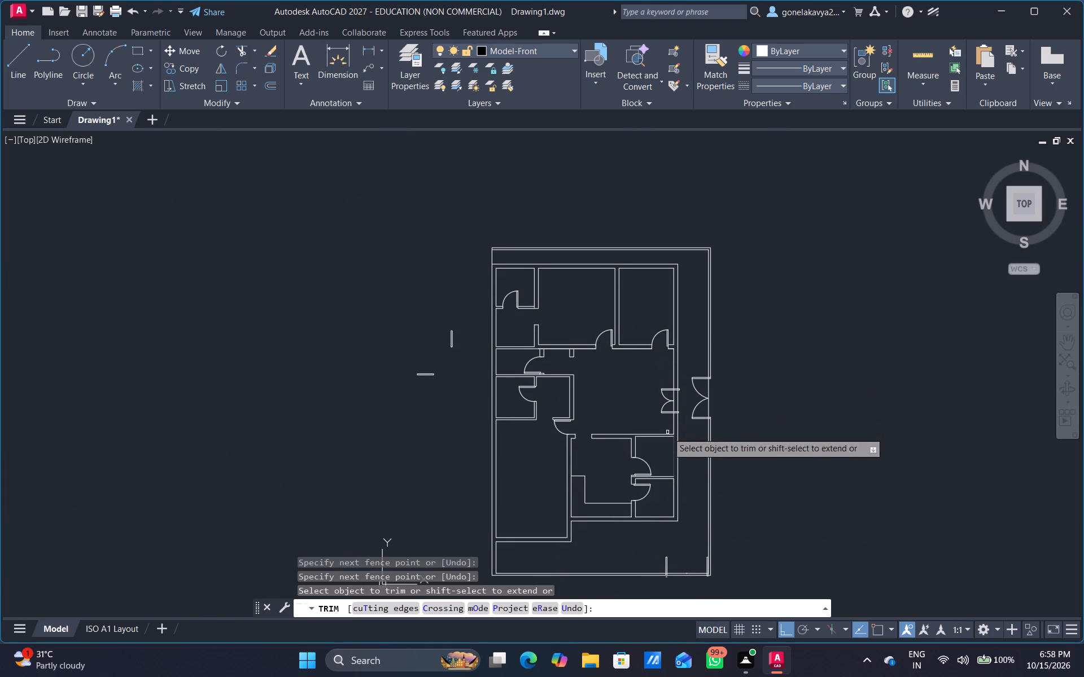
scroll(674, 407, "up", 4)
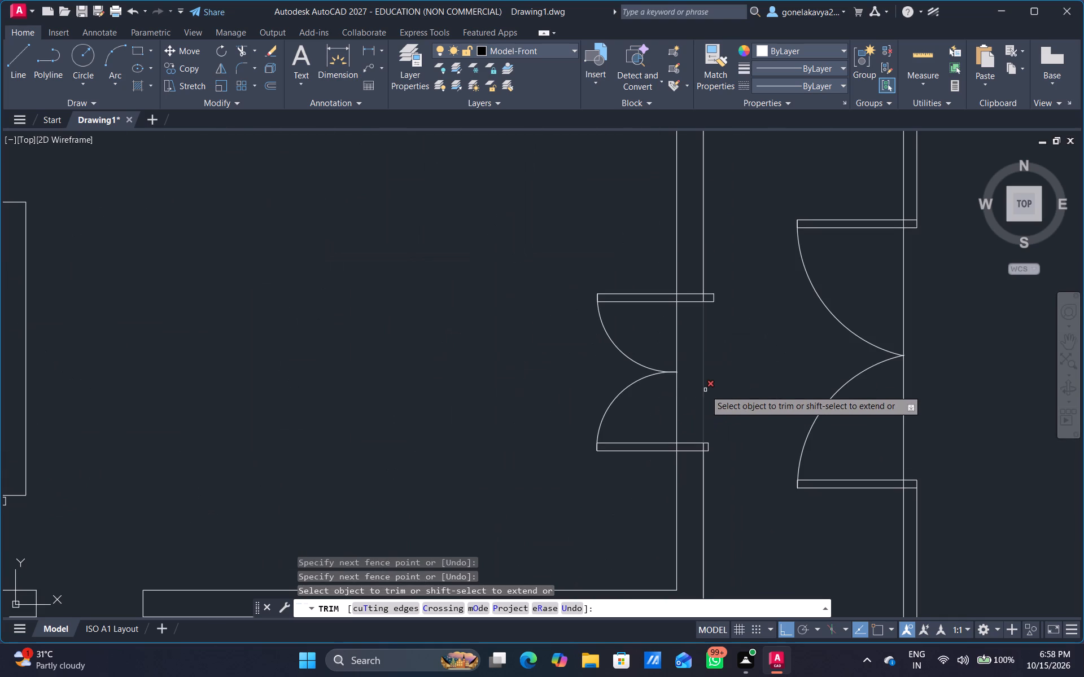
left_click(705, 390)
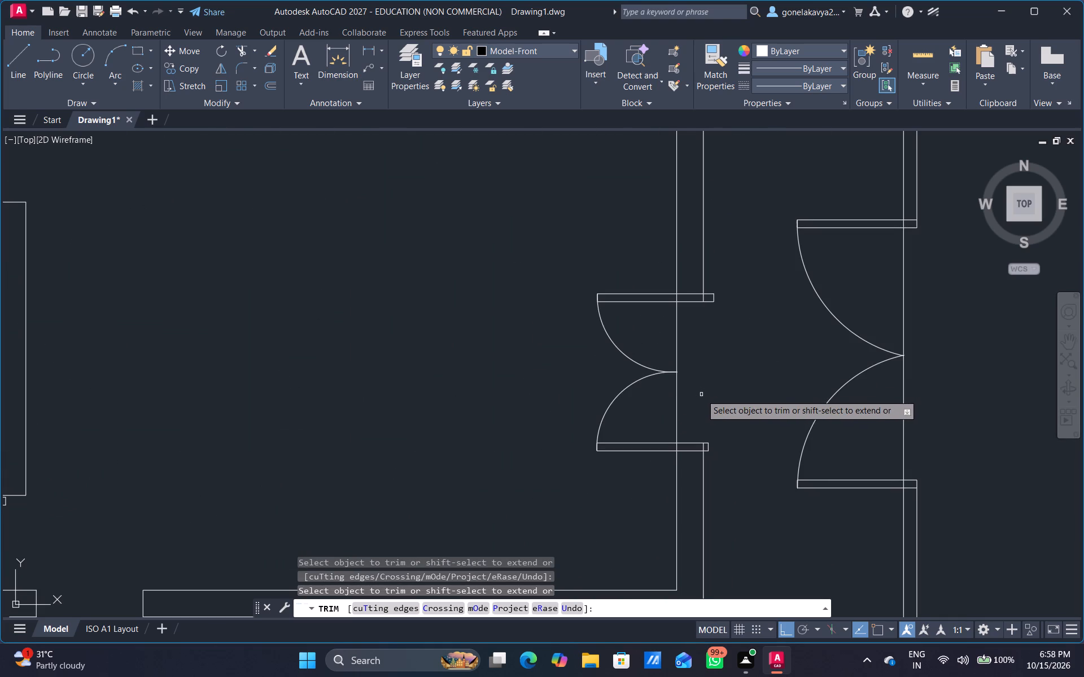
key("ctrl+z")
Trim away the house right wall's inner line between the upper and lower leaves of the double door.
scroll(661, 435, "down", 4)
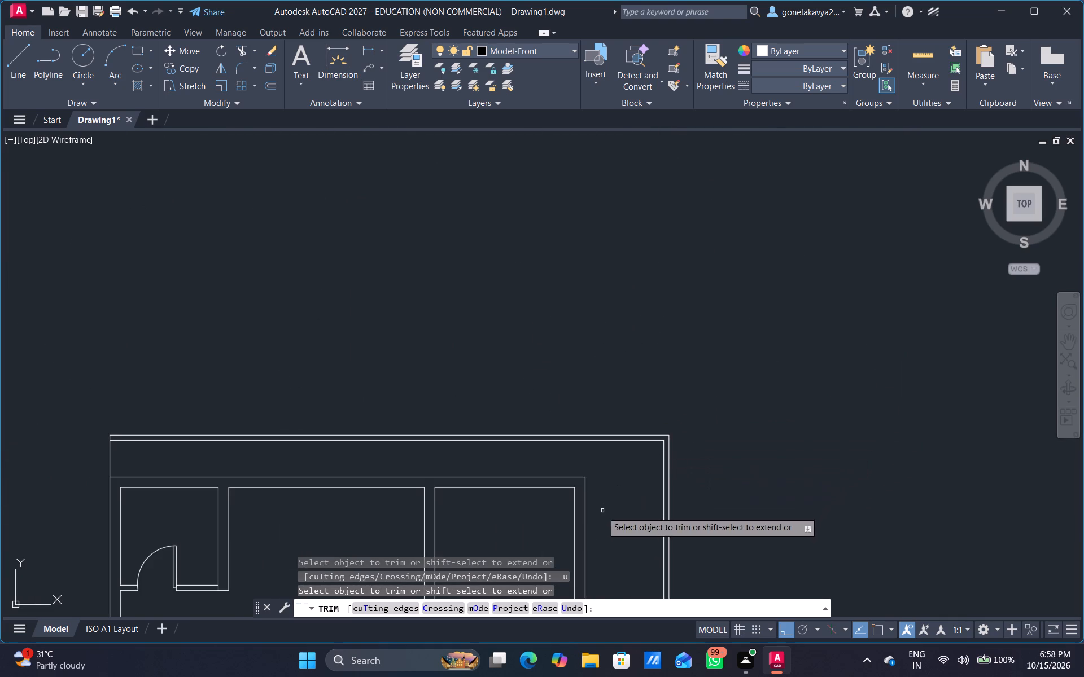
middle_click_drag(599, 506, 706, 82)
scroll(628, 396, "up", 3)
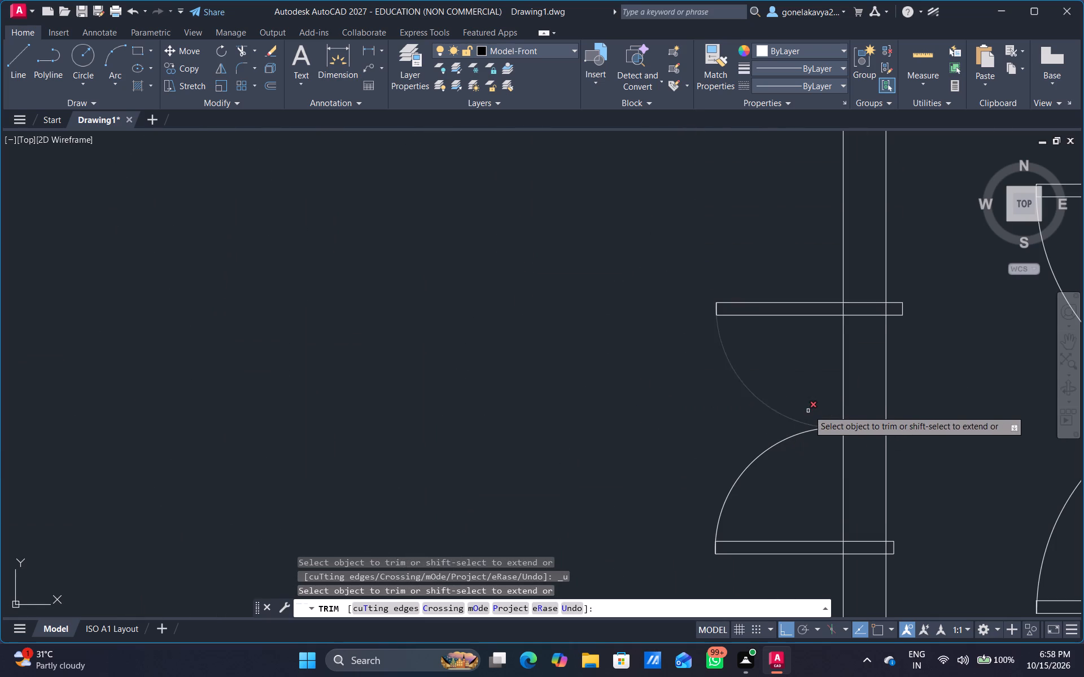
left_click_drag(814, 399, 854, 392)
left_click_drag(854, 451, 817, 490)
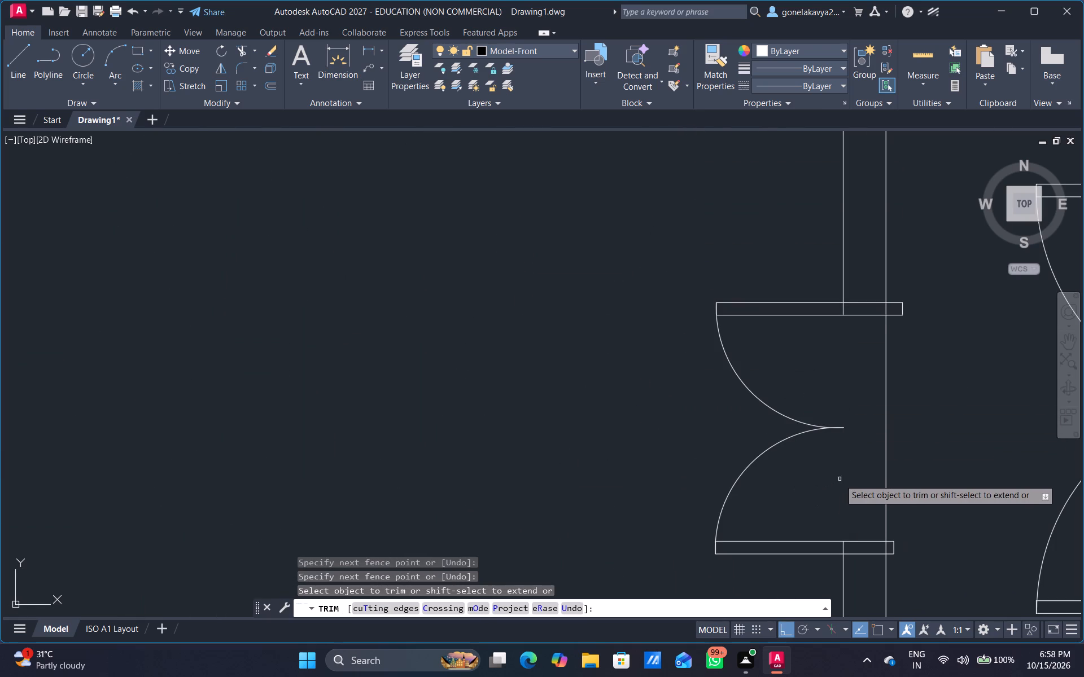
Trim the short inner wall line pieces that cross the thickness of the double door's upper and lower leaves.
middle_click_drag(816, 495, 790, 475)
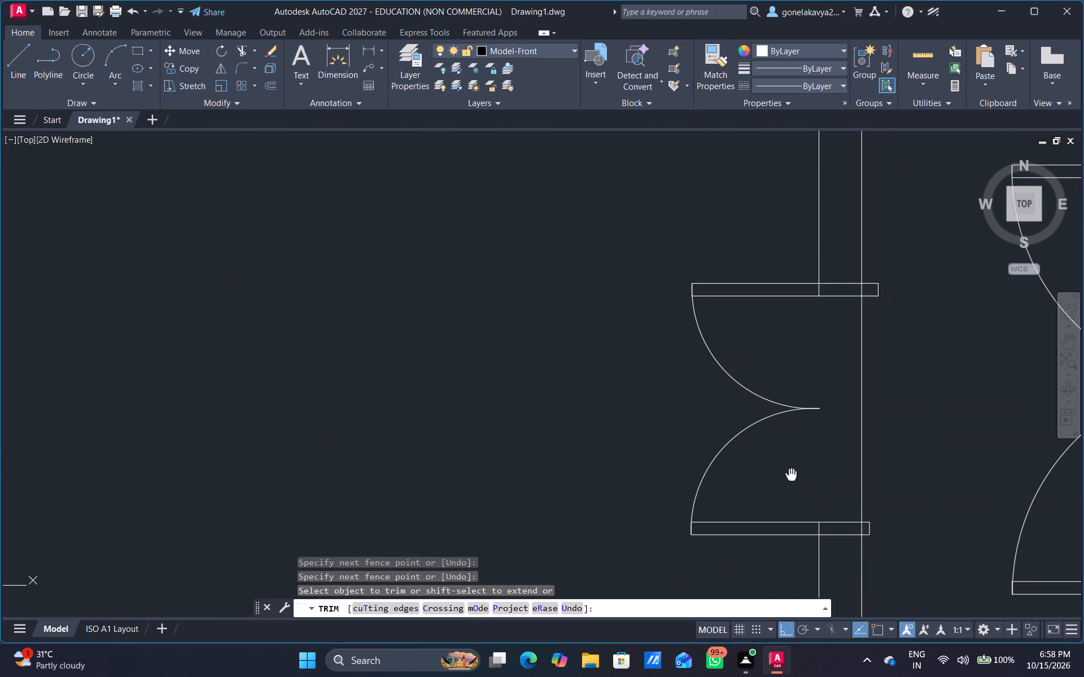
middle_click_drag(790, 475, 771, 474)
scroll(776, 357, "up", 3)
scroll(779, 237, "down", 3)
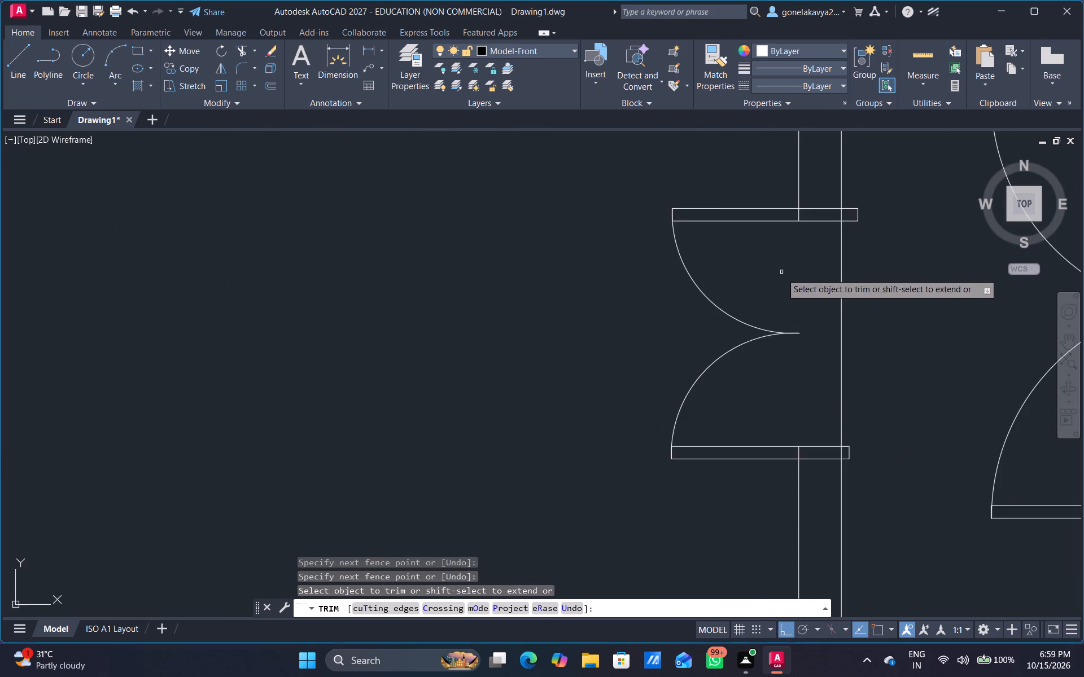
middle_click_drag(781, 283, 762, 351)
scroll(783, 289, "up", 2)
left_click_drag(783, 265, 751, 275)
scroll(783, 395, "down", 3)
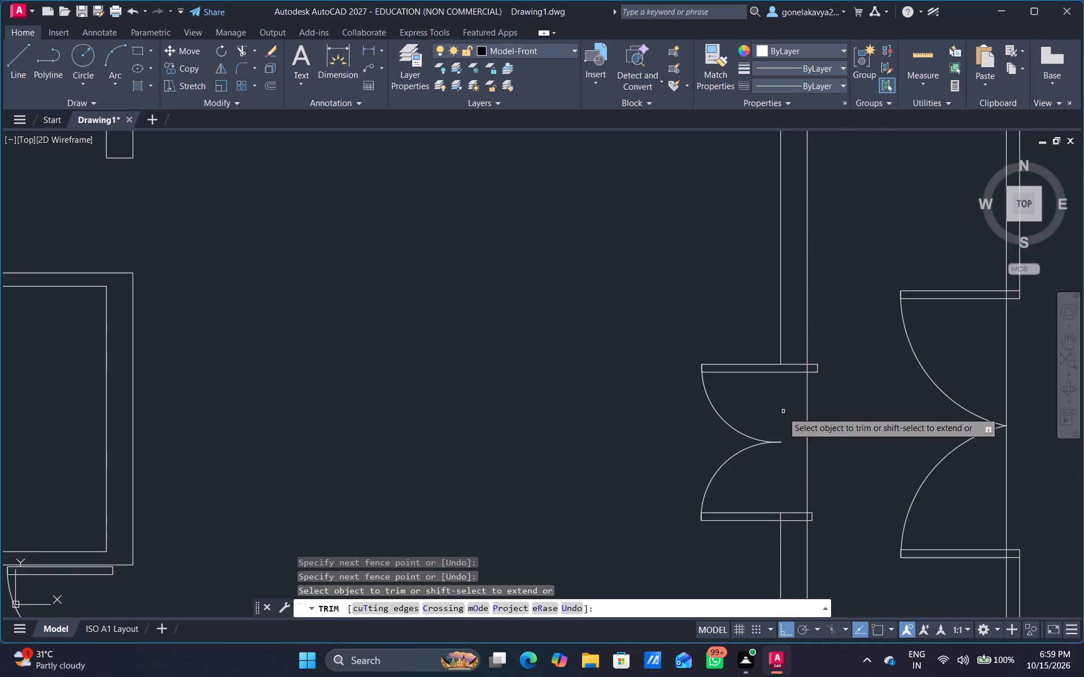
middle_click_drag(779, 416, 821, 219)
scroll(808, 335, "up", 3)
left_click_drag(852, 276, 870, 274)
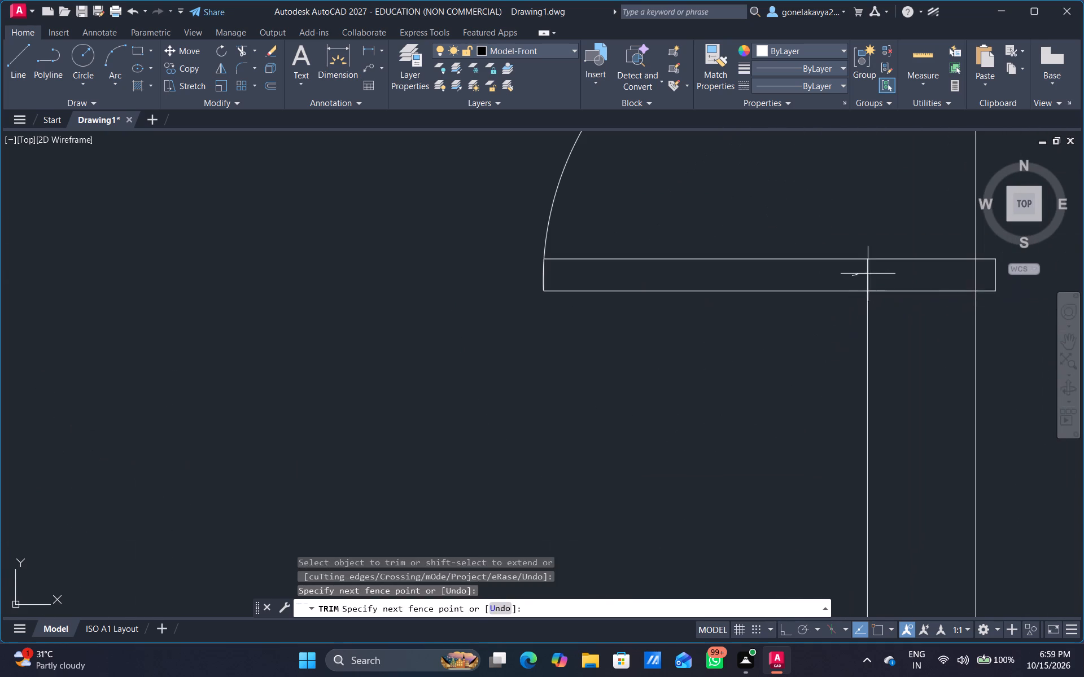
left_click_drag(870, 274, 911, 288)
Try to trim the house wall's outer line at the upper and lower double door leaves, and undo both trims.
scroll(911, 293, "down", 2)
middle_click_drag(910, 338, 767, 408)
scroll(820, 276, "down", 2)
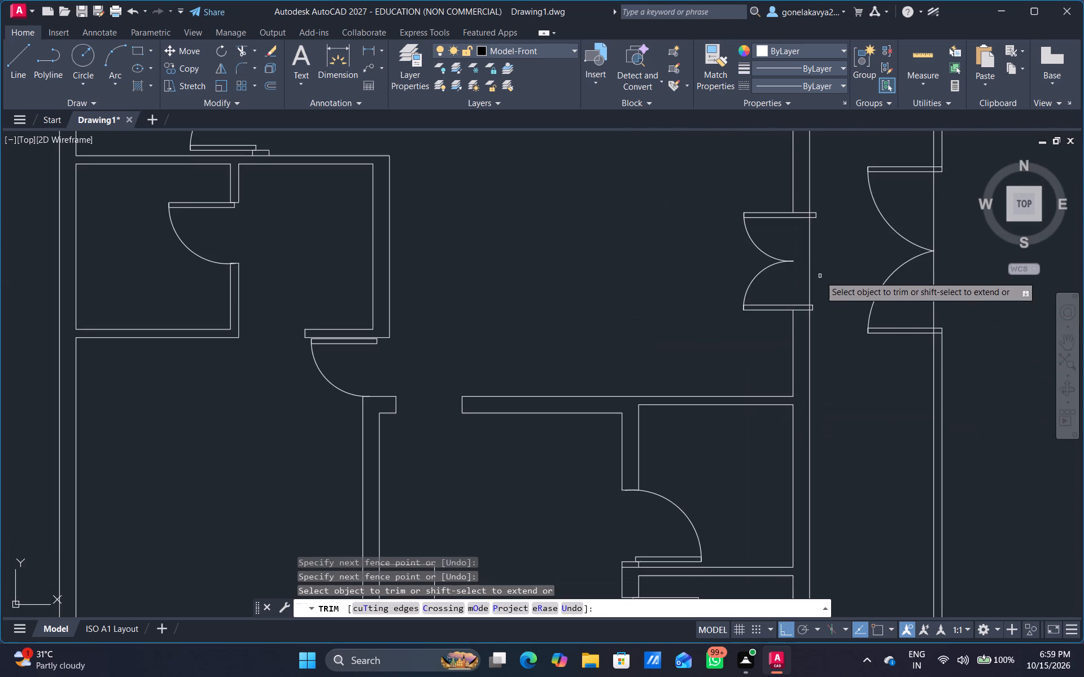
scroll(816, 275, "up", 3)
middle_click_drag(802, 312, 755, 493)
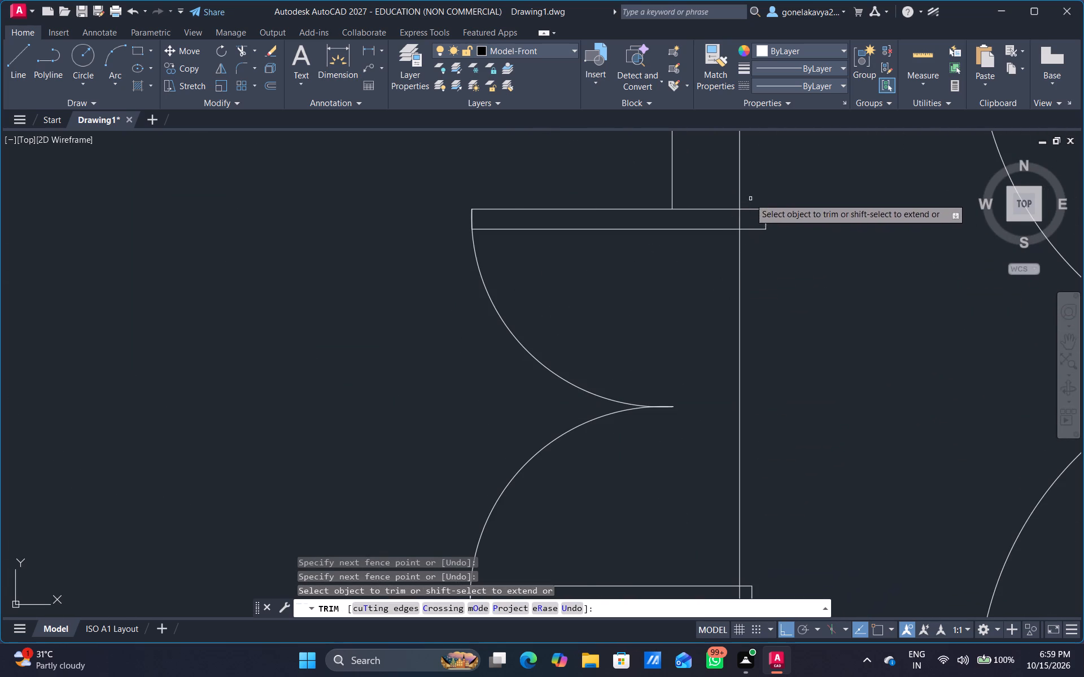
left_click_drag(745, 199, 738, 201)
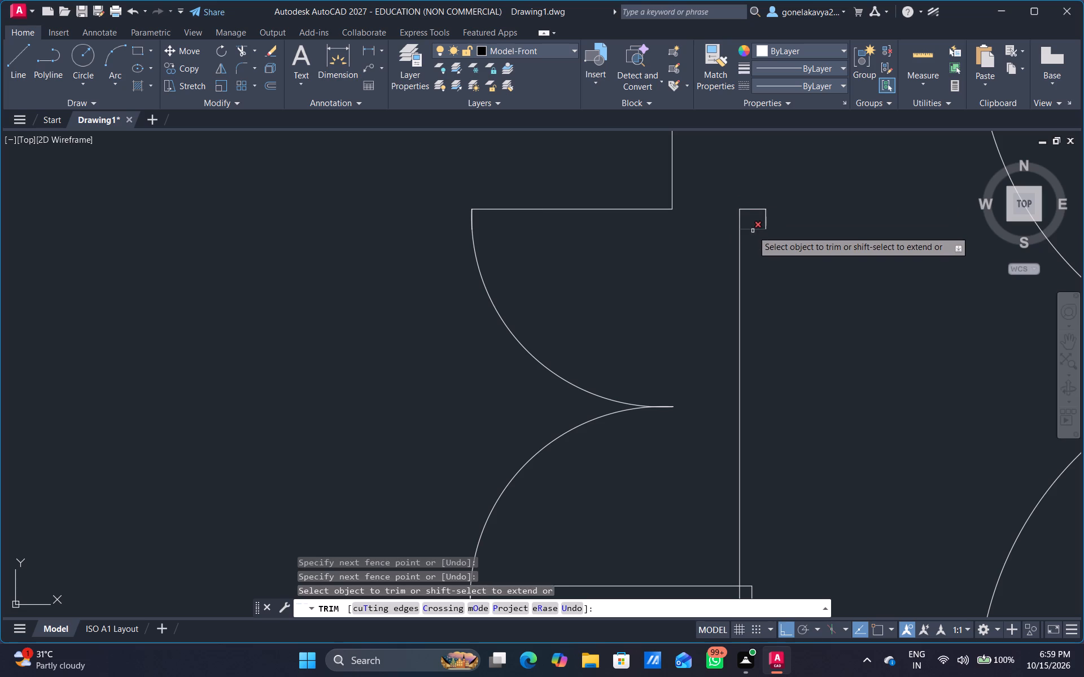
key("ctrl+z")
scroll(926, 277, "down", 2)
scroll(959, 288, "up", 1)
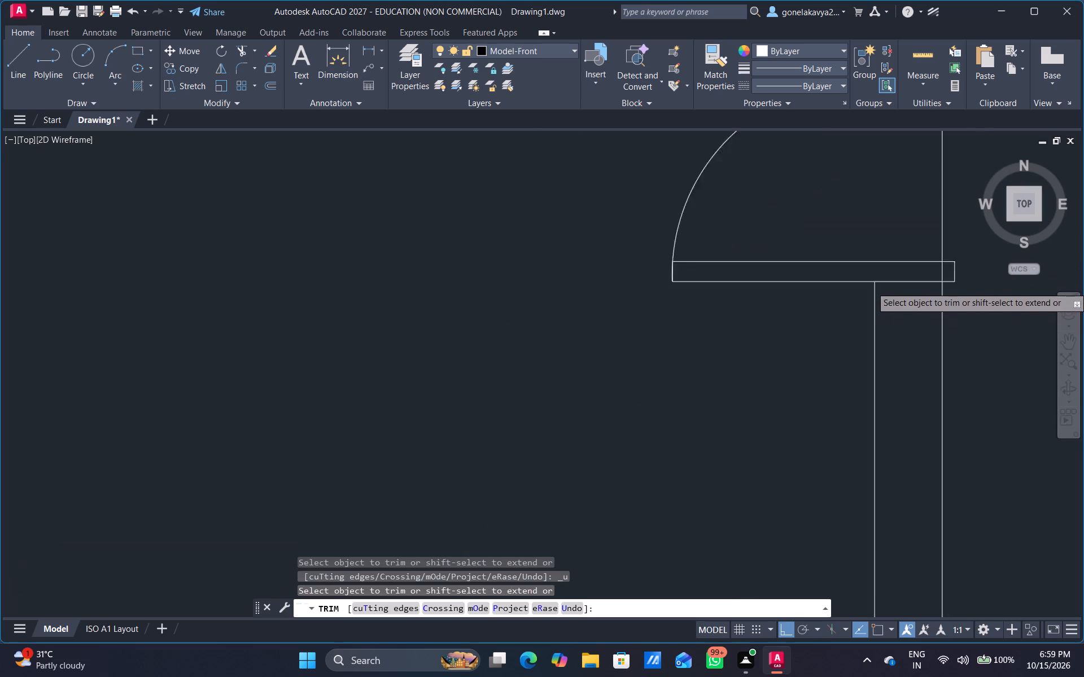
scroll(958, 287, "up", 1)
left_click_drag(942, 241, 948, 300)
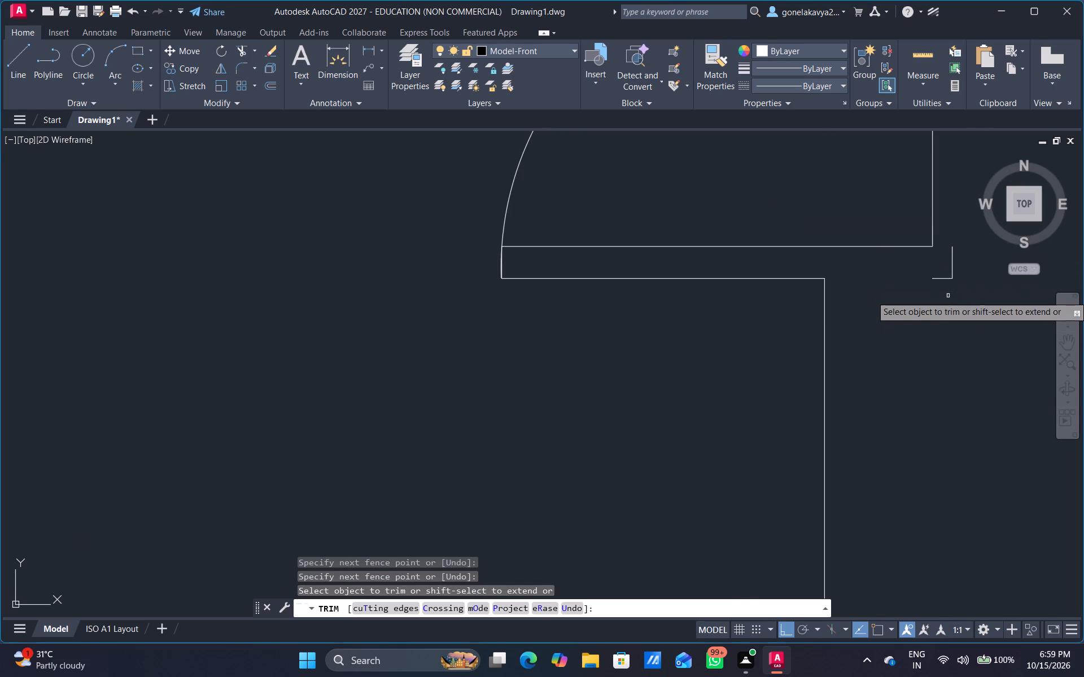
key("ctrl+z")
Trim the lower door leaf's sides beyond the house wall's outer line and remove its leftover end edge.
left_click_drag(990, 249, 993, 301)
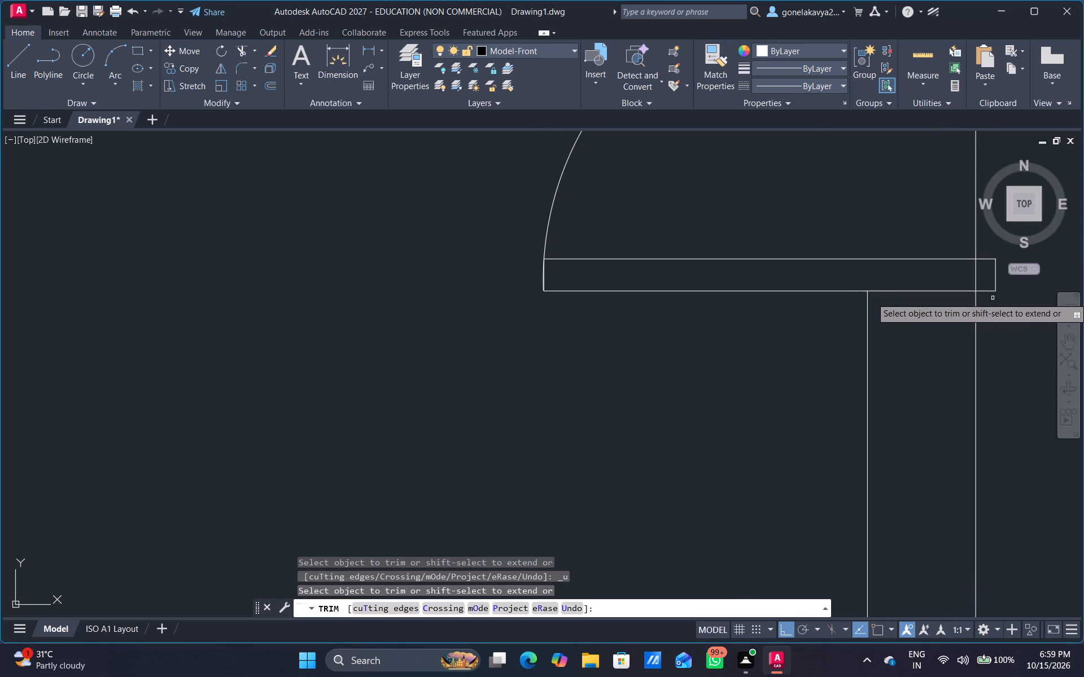
left_click_drag(993, 294, 990, 278)
middle_click_drag(991, 279, 754, 344)
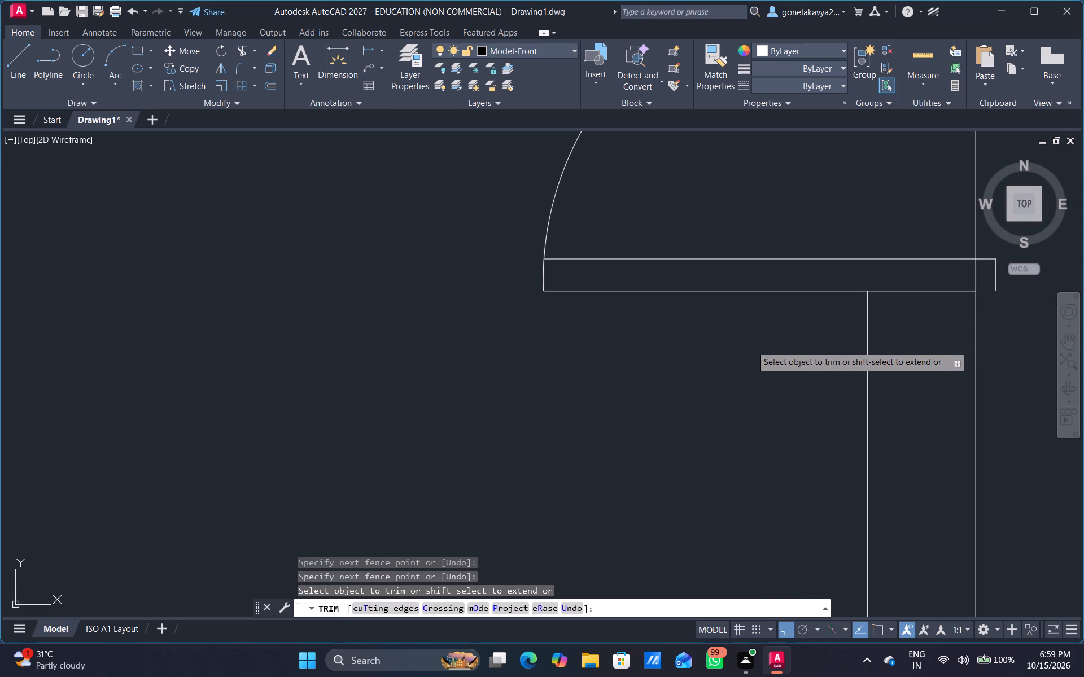
middle_click_drag(754, 344, 750, 348)
middle_click_drag(755, 342, 360, 377)
scroll(580, 297, "up", 2)
left_click_drag(609, 267, 652, 341)
Trim the upper door leaf's sides beyond the house wall's outer line and remove its leftover end edge.
scroll(668, 316, "down", 4)
middle_click_drag(694, 254, 663, 459)
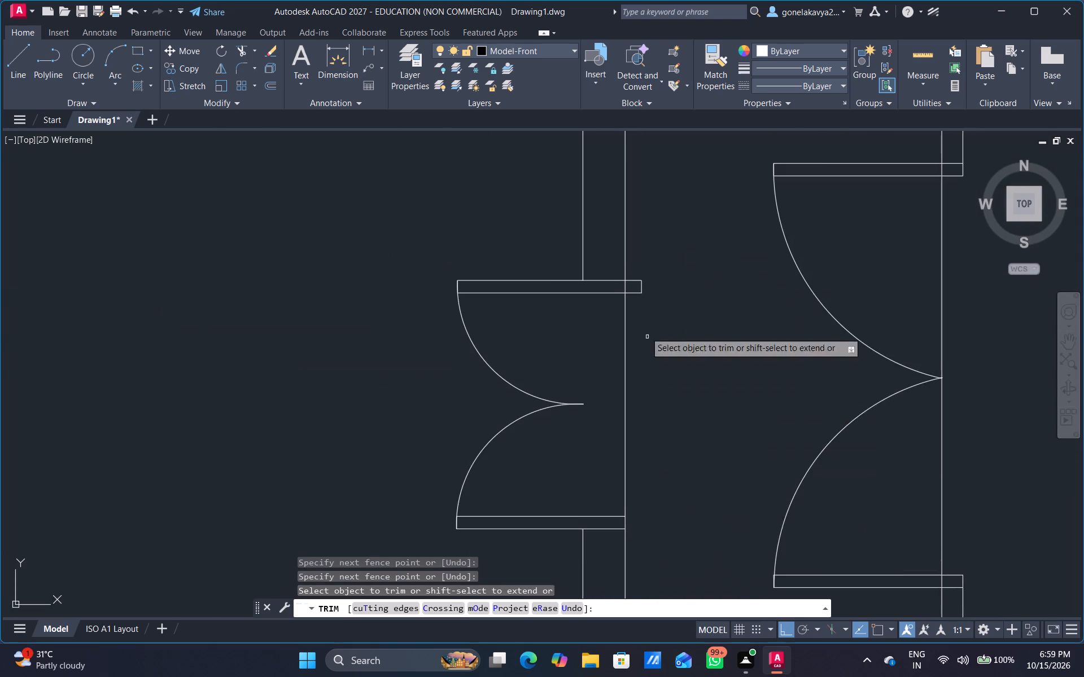
scroll(644, 276, "up", 3)
left_click_drag(571, 249, 689, 333)
left_click_drag(680, 299, 641, 319)
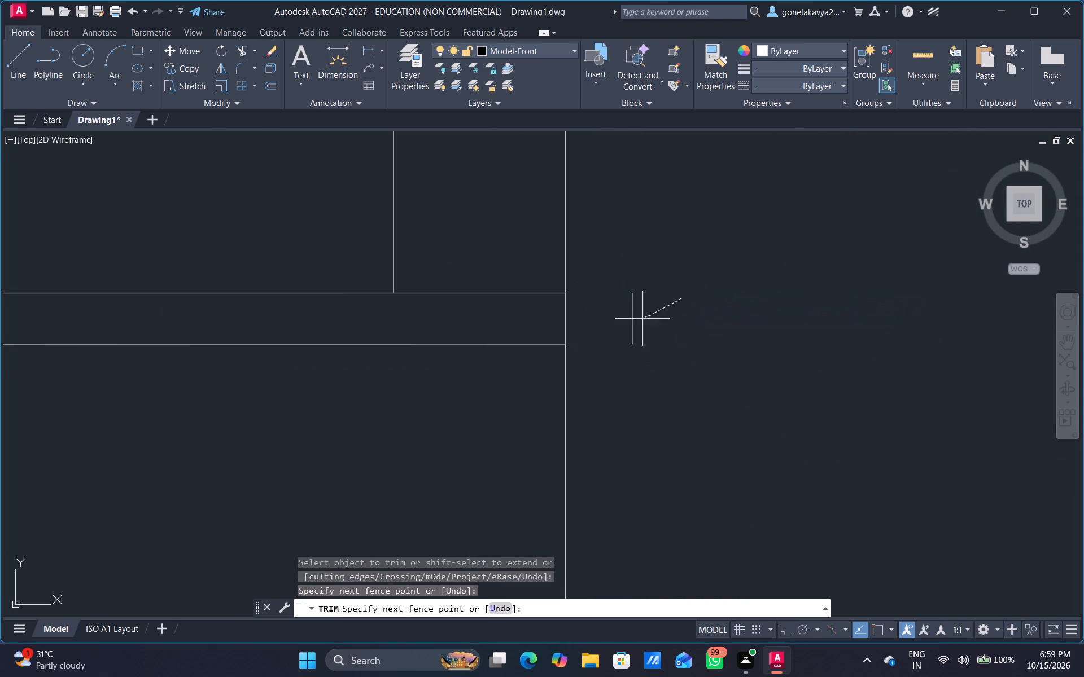
left_click_drag(641, 319, 626, 323)
scroll(679, 313, "down", 5)
middle_click_drag(703, 384, 683, 337)
scroll(645, 341, "up", 1)
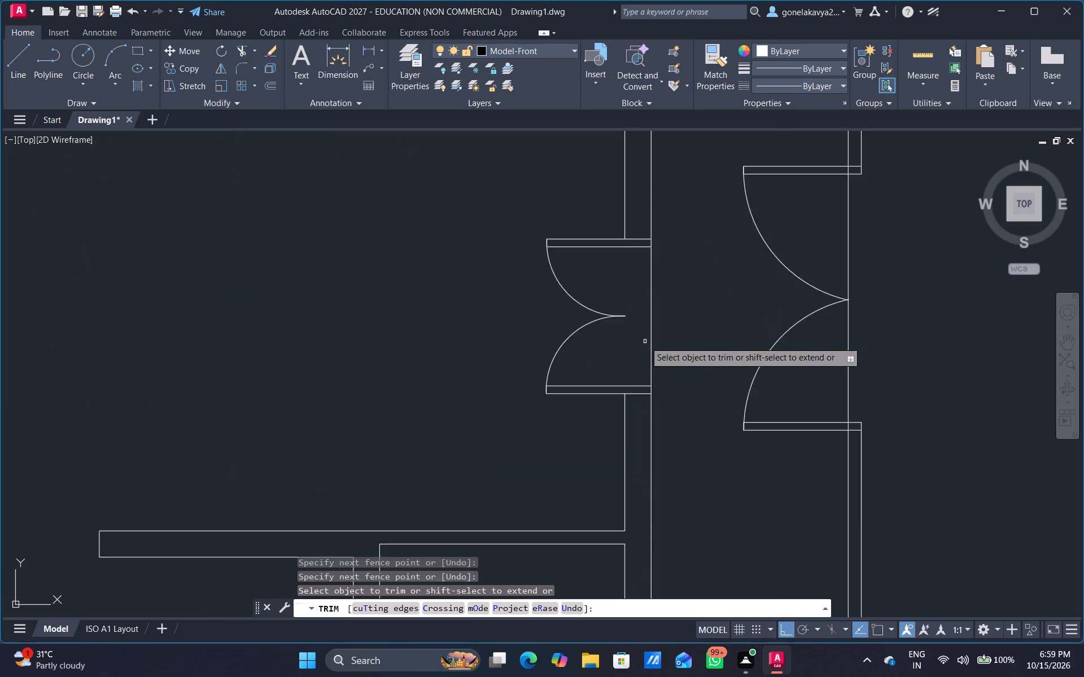
scroll(645, 341, "up", 1)
key("Escape")
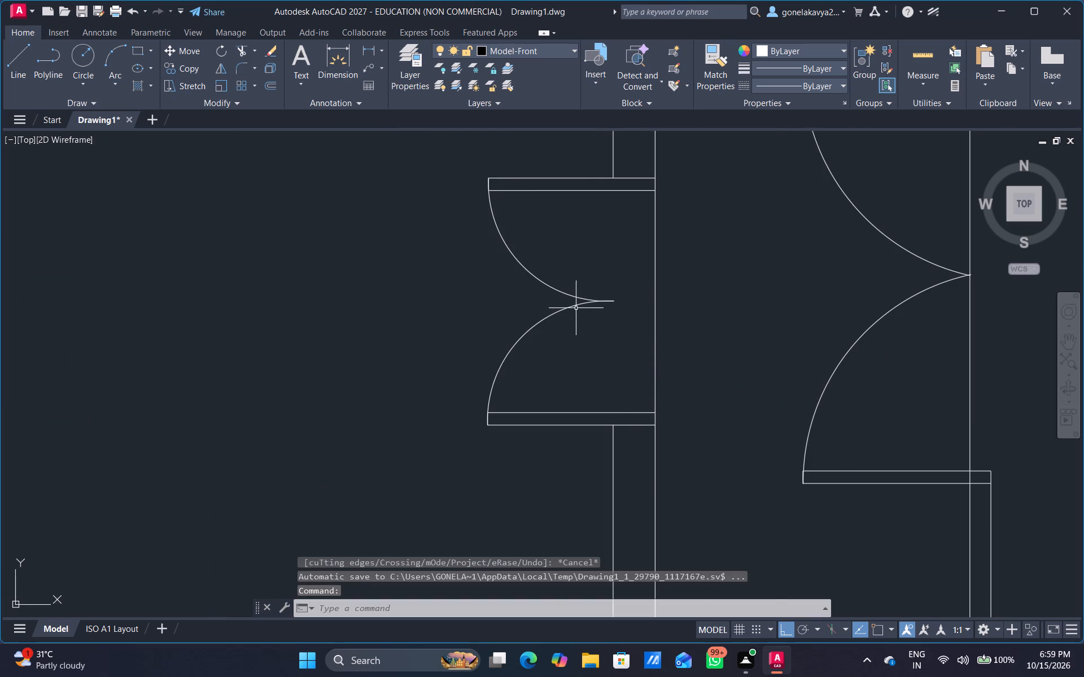
Stretch the meeting ends of both double door swing arcs 0'-9" horizontally onto the house wall's outer line.
scroll(576, 304, "up", 2)
left_click(631, 298)
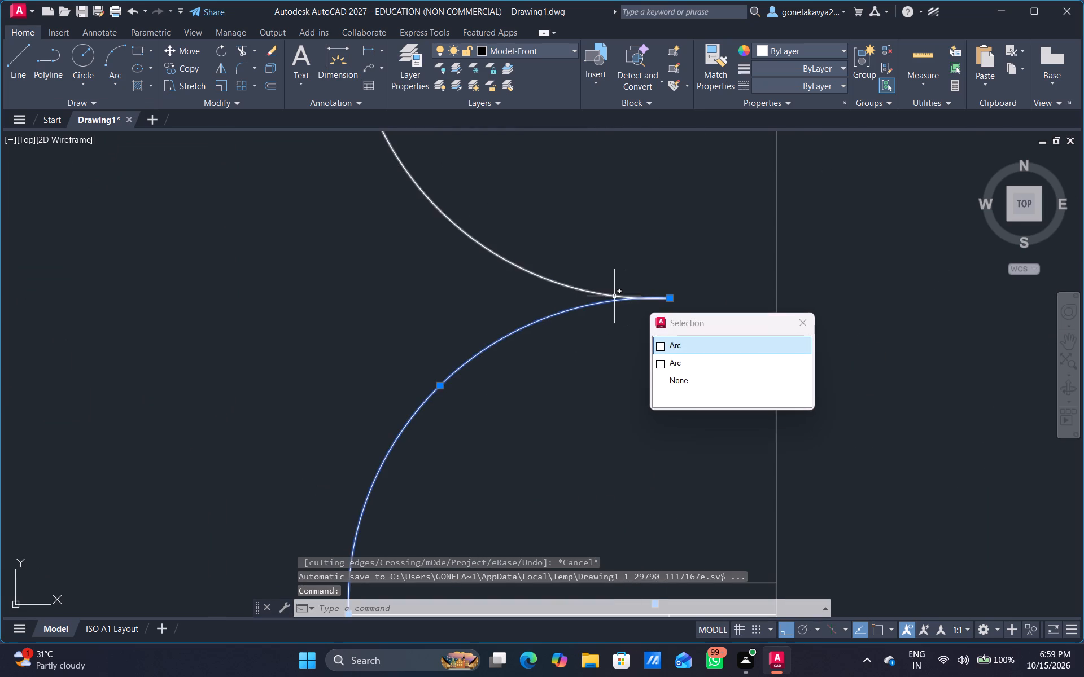
left_click(614, 296)
left_click_drag(671, 298, 731, 308)
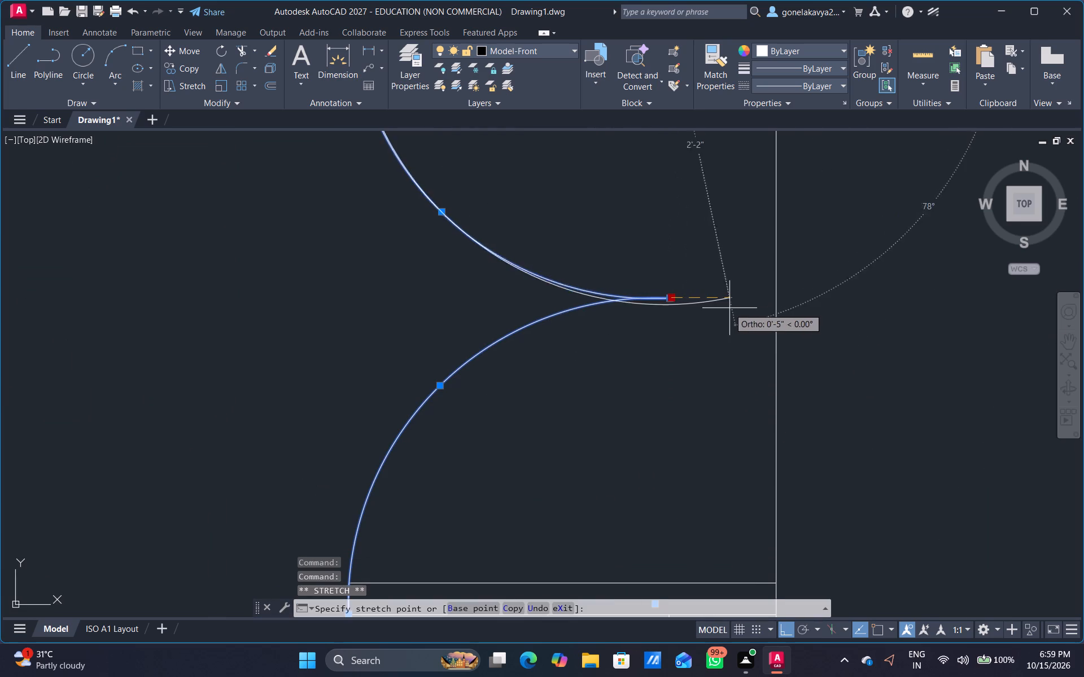
left_click_drag(731, 308, 746, 309)
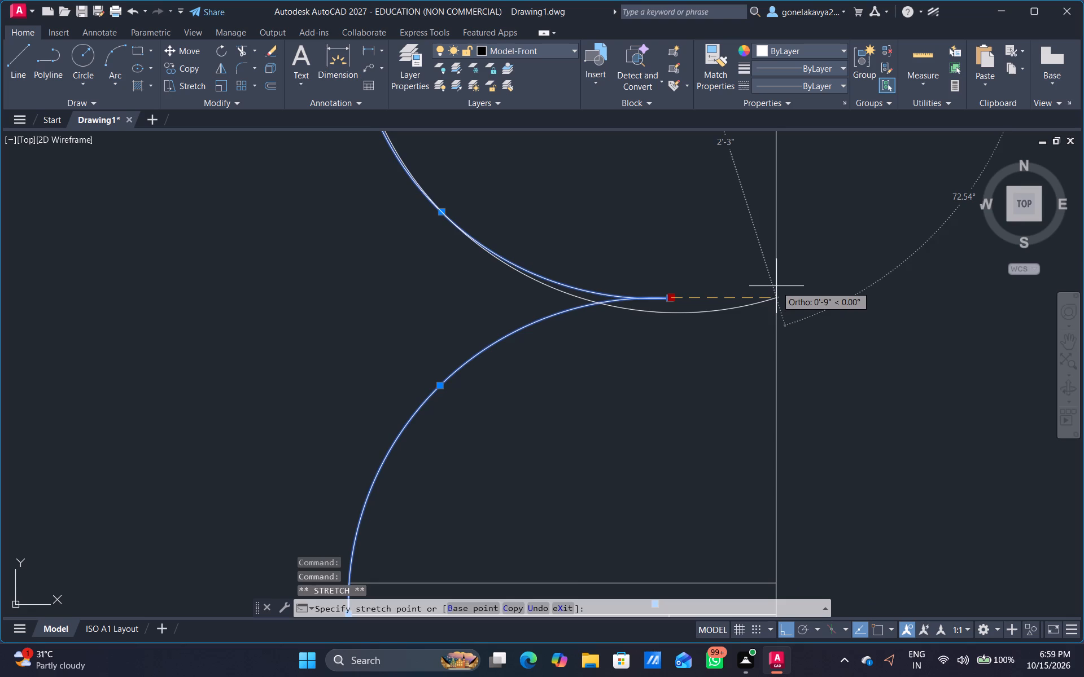
left_click(776, 286)
left_click_drag(671, 298, 681, 297)
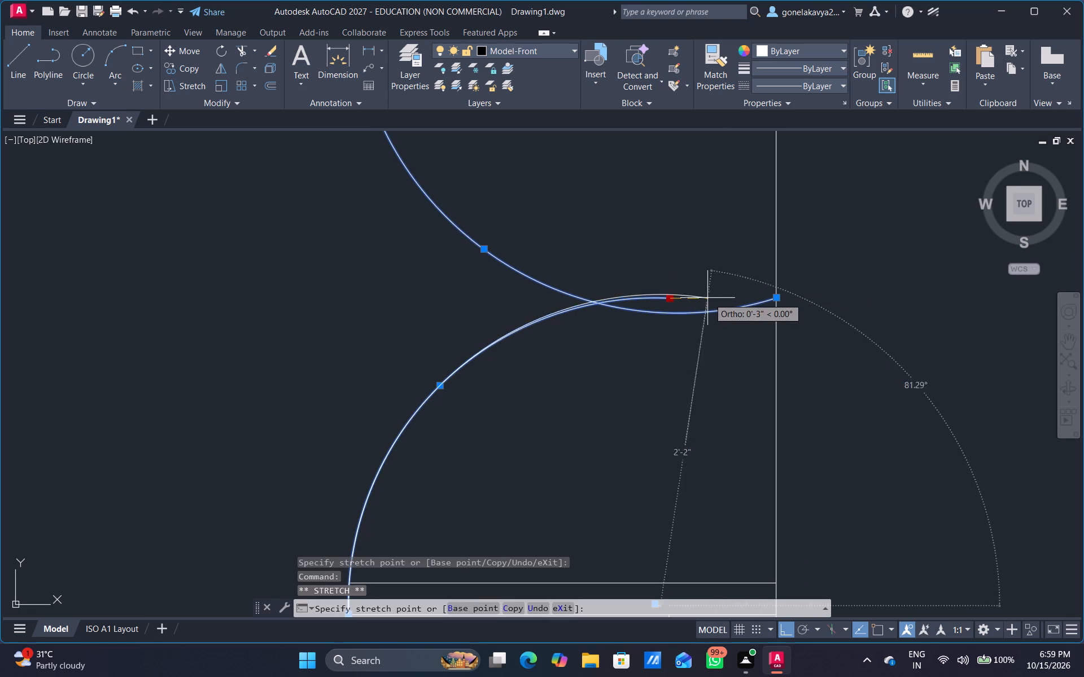
left_click(775, 295)
key("Escape")
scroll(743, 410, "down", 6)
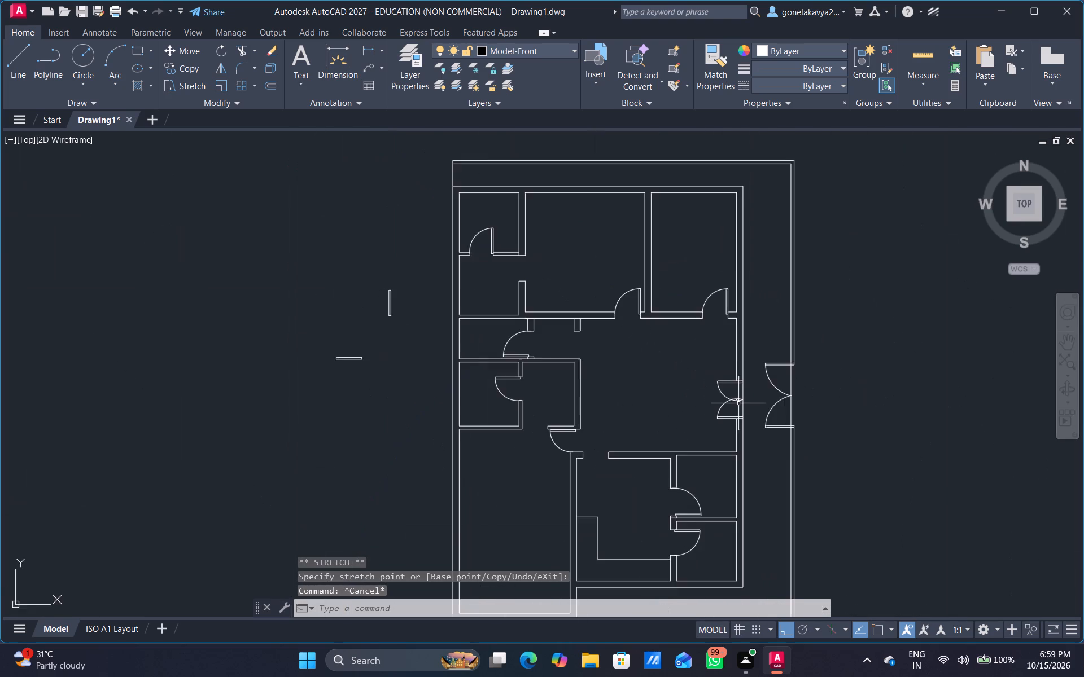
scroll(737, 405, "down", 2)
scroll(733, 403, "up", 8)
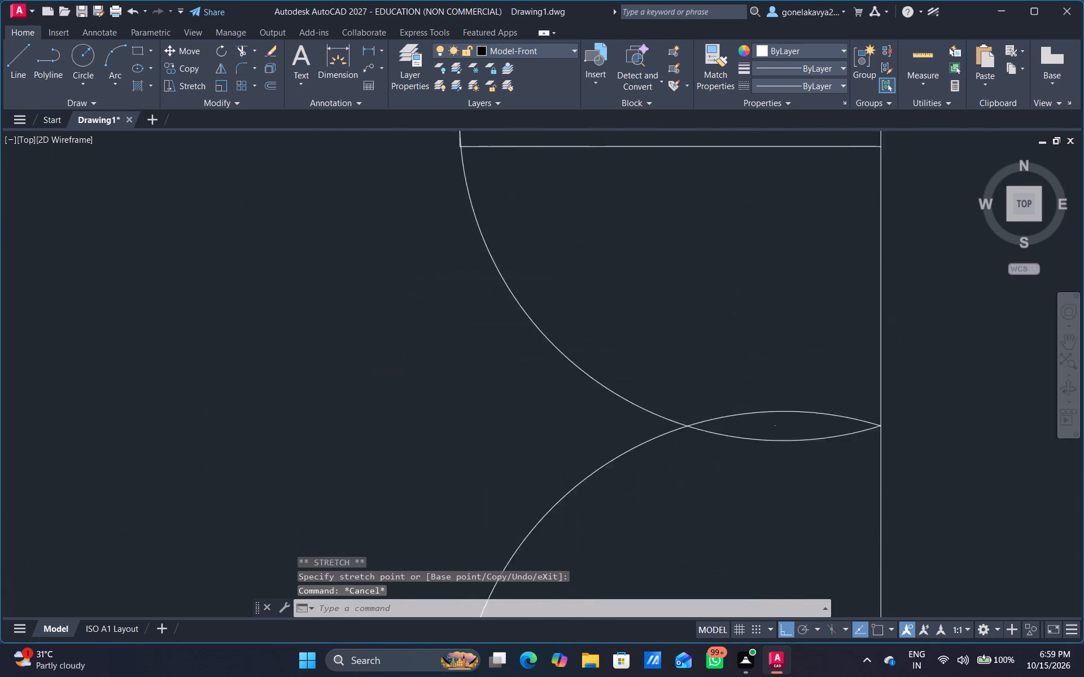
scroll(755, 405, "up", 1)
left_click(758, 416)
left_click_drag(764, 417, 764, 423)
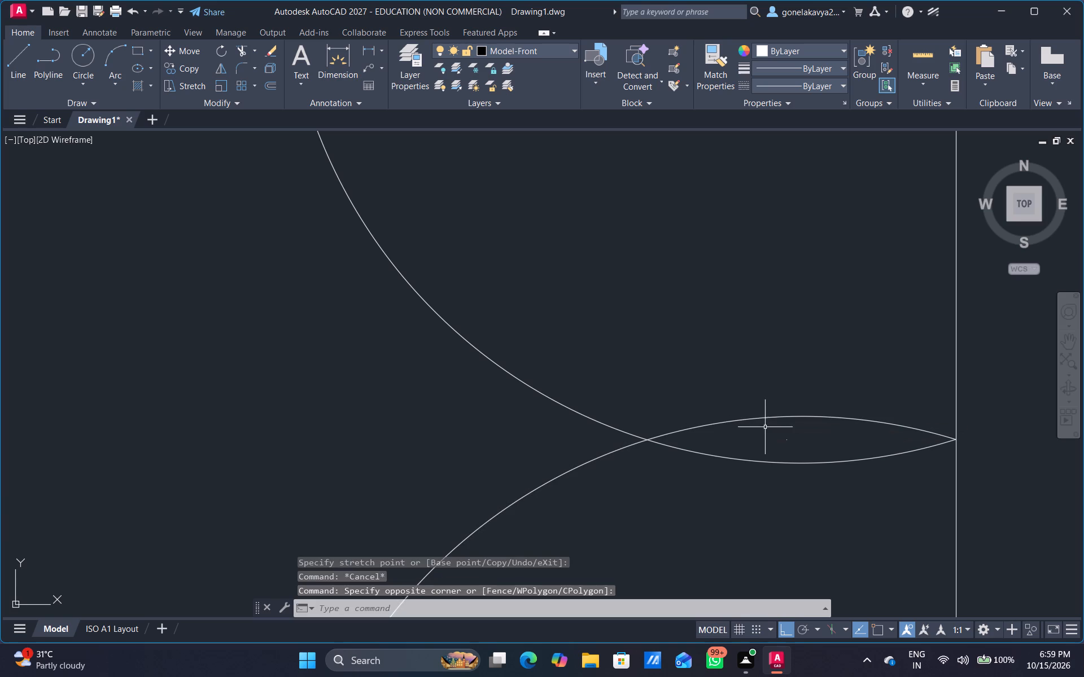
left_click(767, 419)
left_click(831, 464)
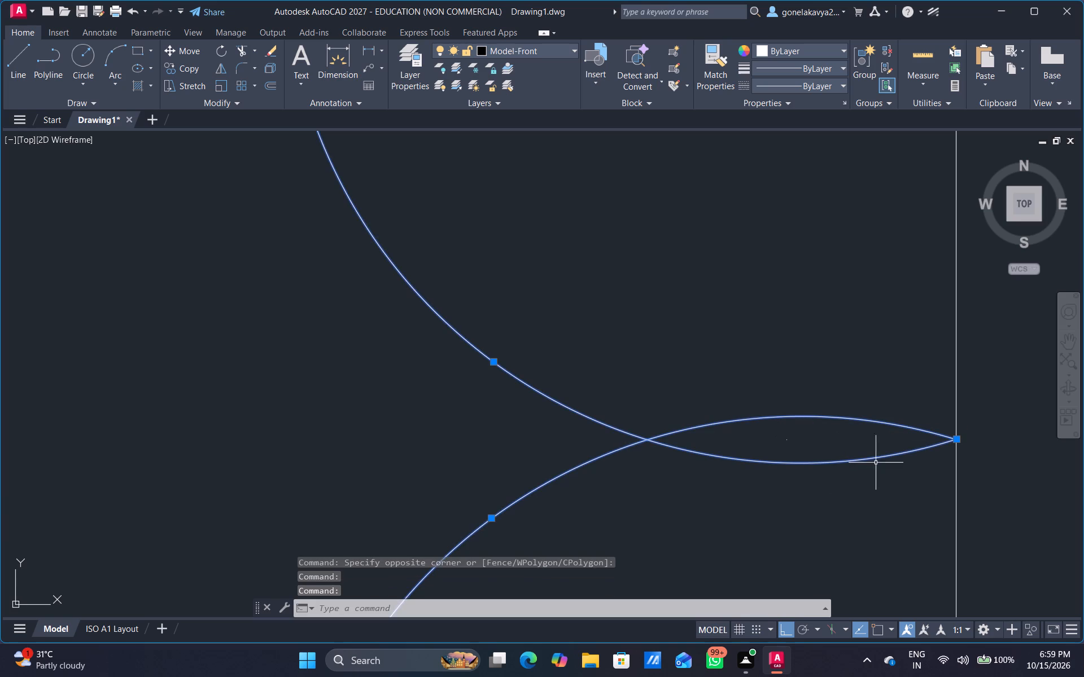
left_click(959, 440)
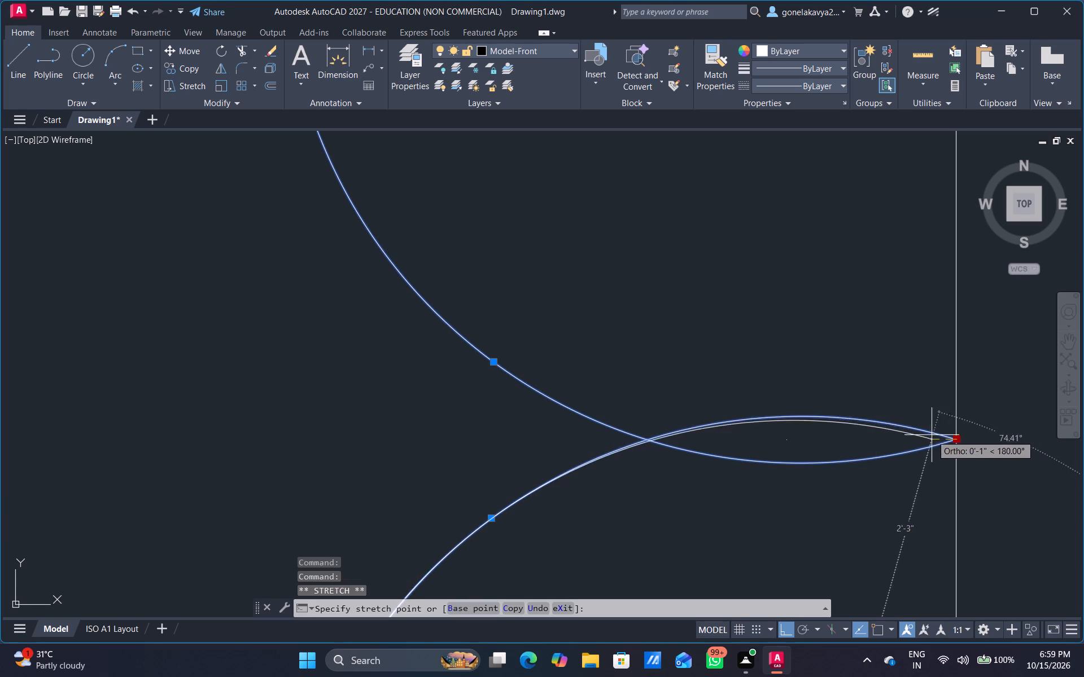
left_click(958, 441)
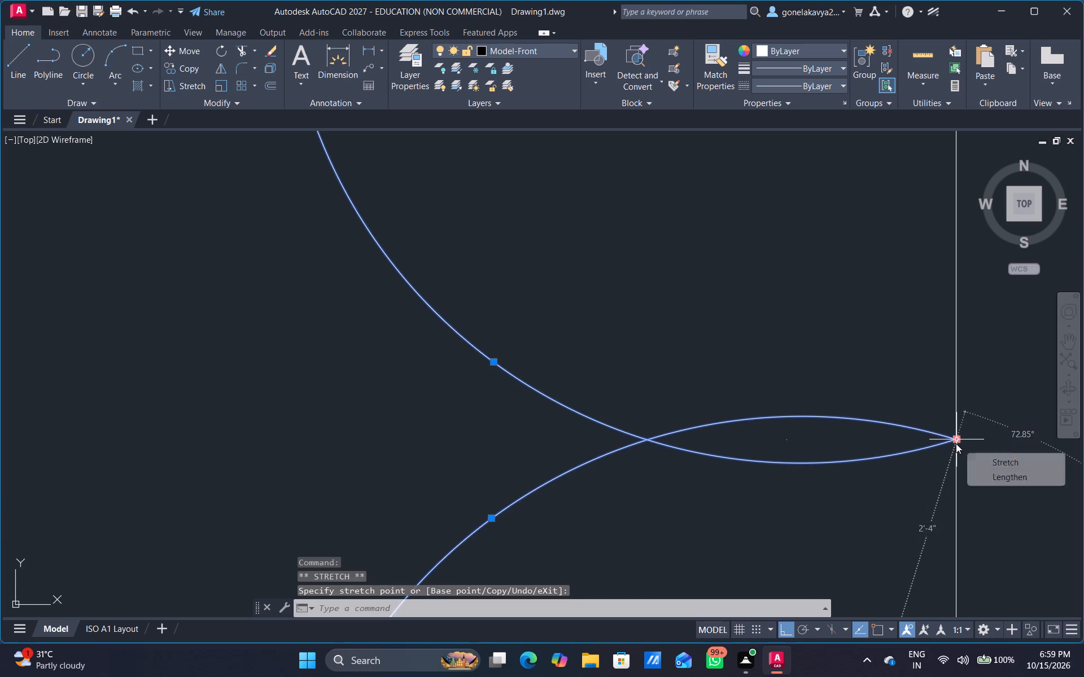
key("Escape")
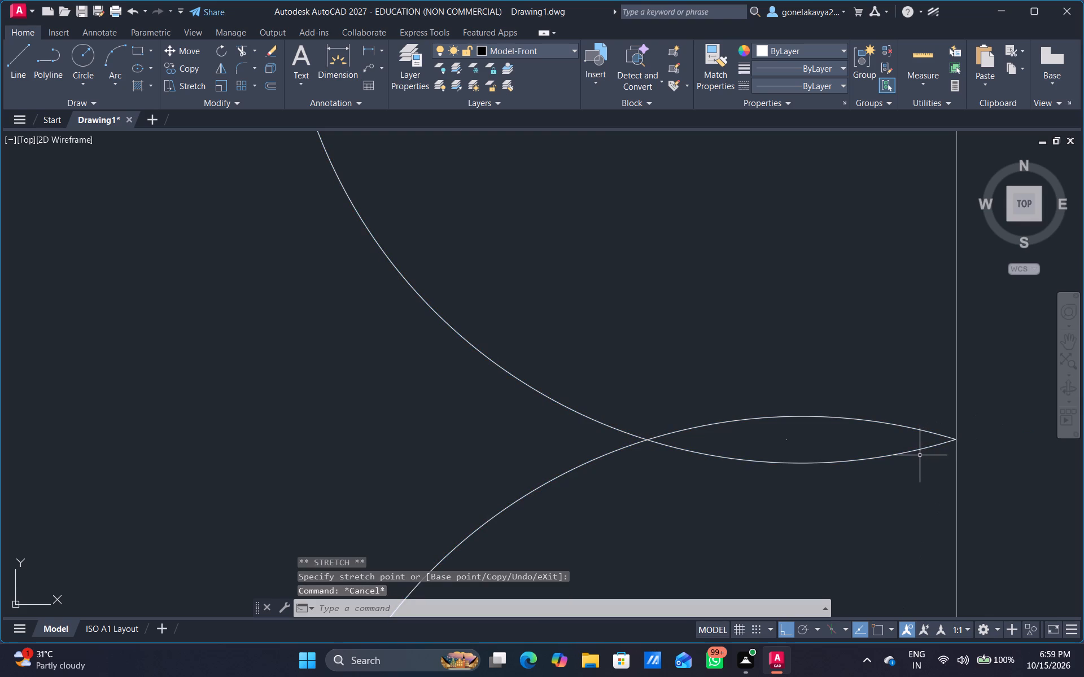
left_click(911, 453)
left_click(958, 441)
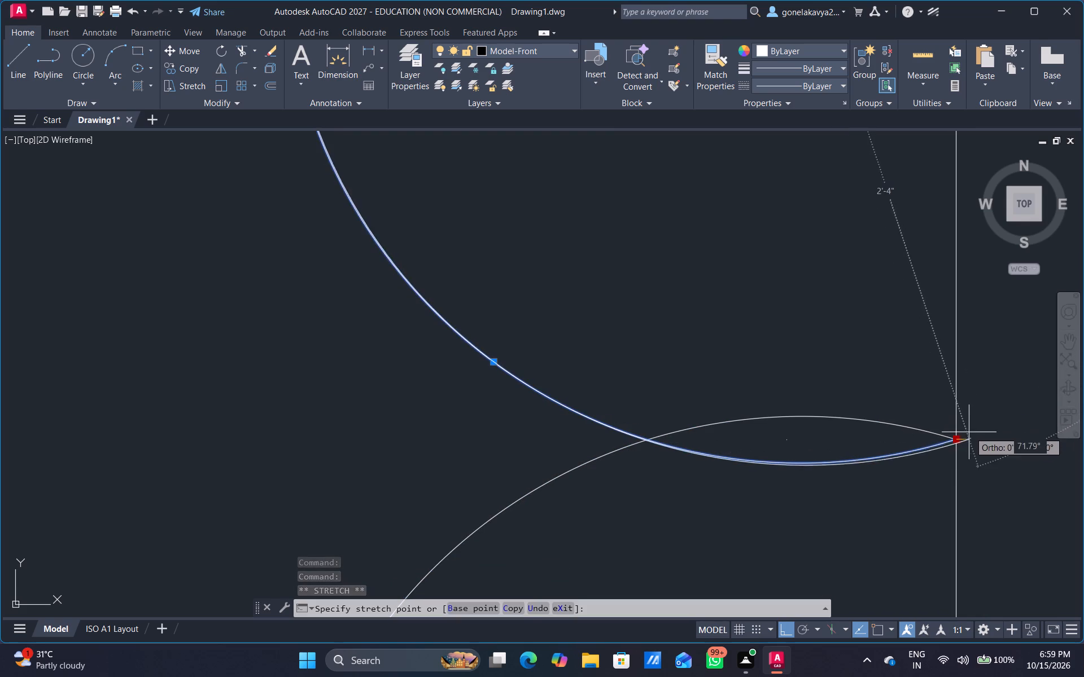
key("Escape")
With Ortho off for the end point, draw a three-point arc through the left bottom gate leaf's upper corners, ending about 5'-3" away on the boundary wall's outer line.
scroll(840, 507, "down", 8)
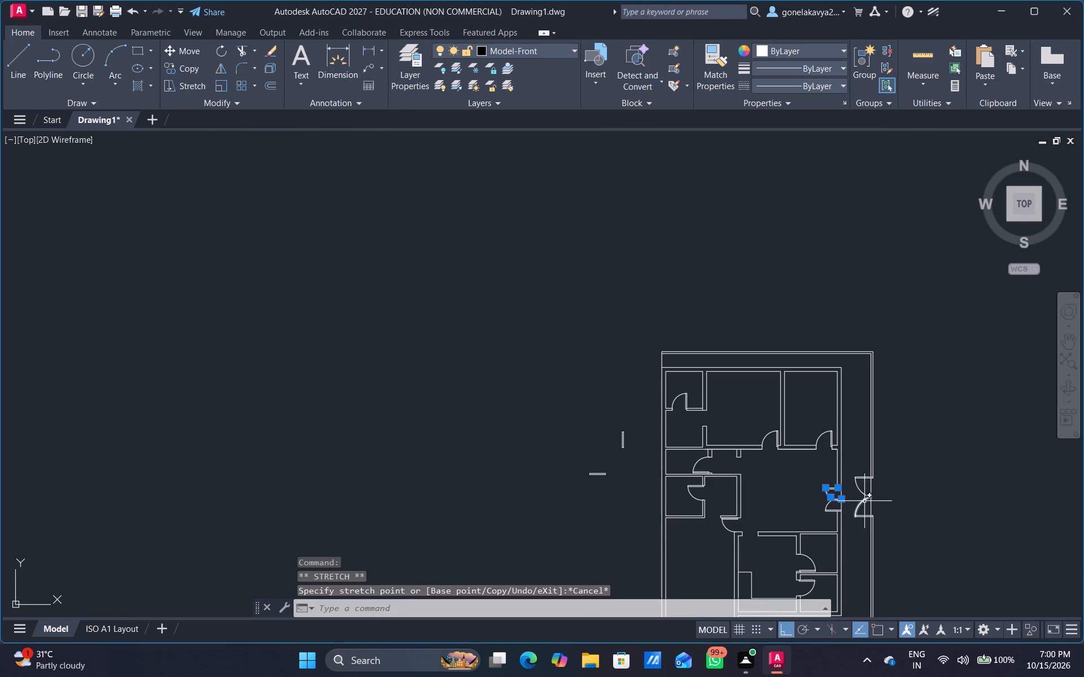
scroll(864, 501, "up", 5)
scroll(858, 520, "down", 5)
middle_click_drag(814, 526, 756, 282)
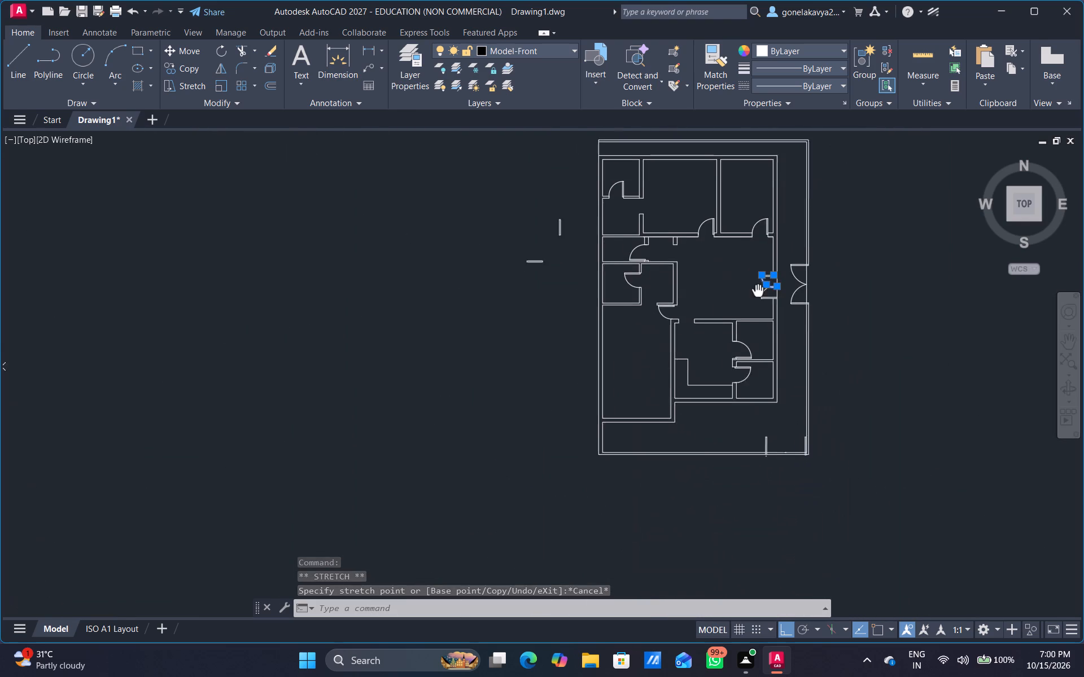
middle_click_drag(756, 282, 746, 257)
scroll(754, 433, "up", 4)
middle_click_drag(802, 443, 645, 466)
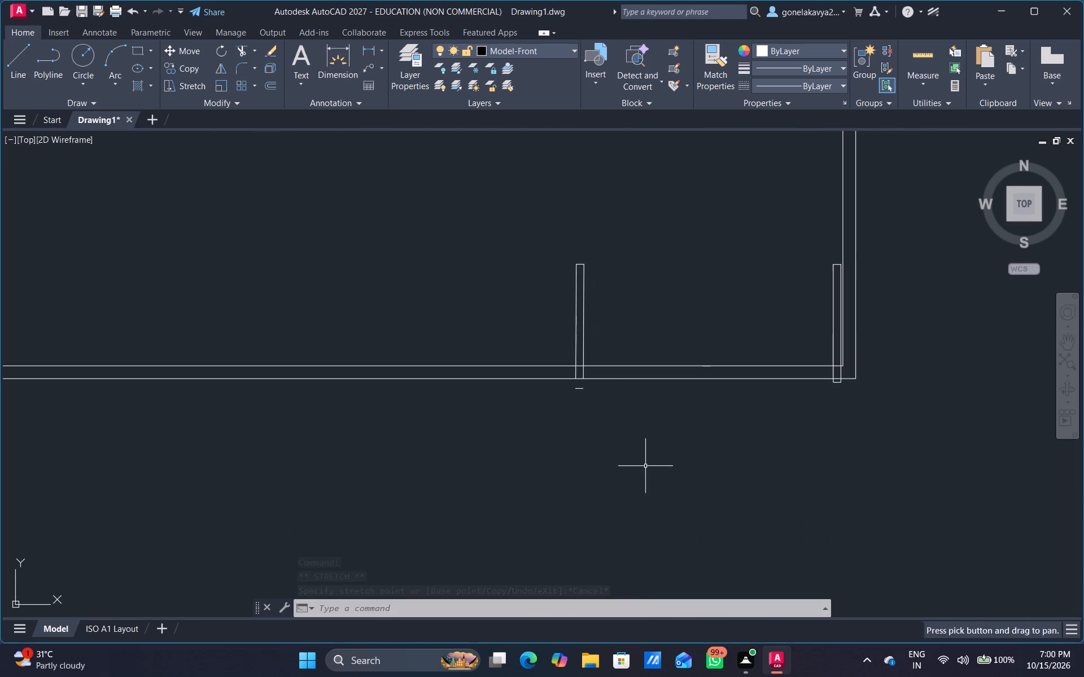
key("Escape")
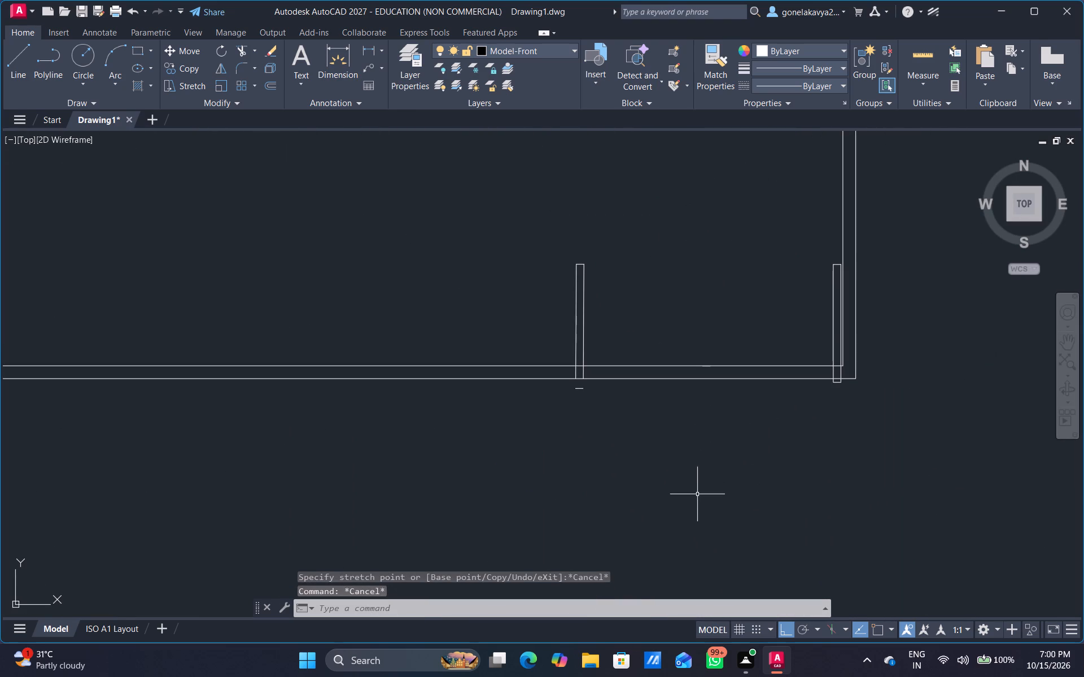
type("AR")
key("c")
key("space")
scroll(556, 268, "up", 2)
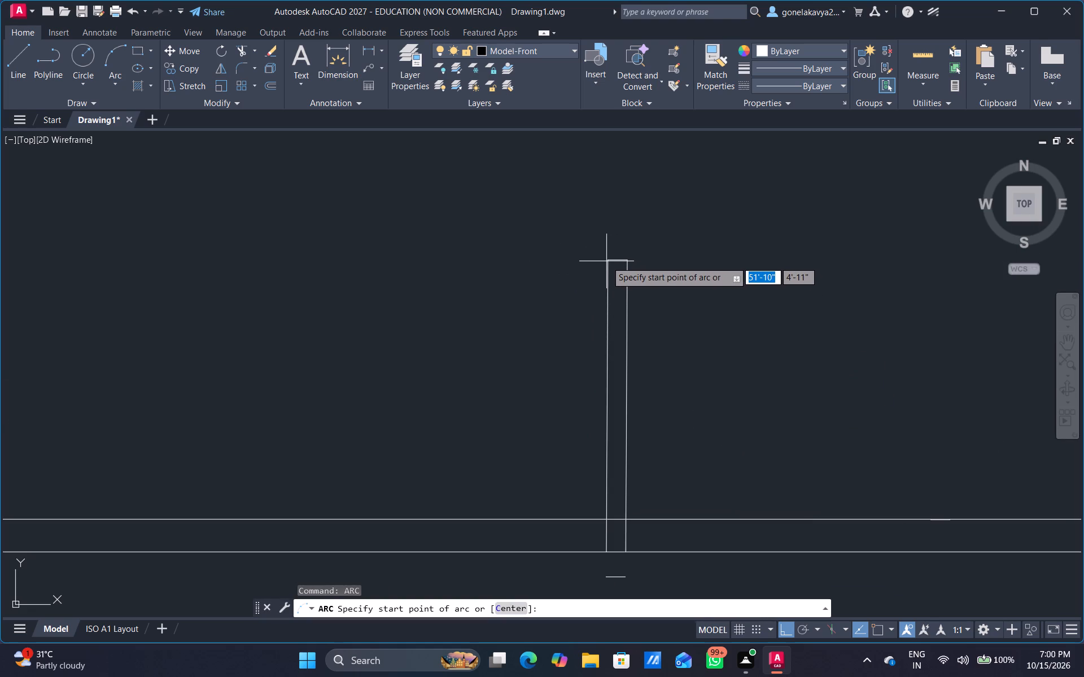
scroll(602, 262, "up", 5)
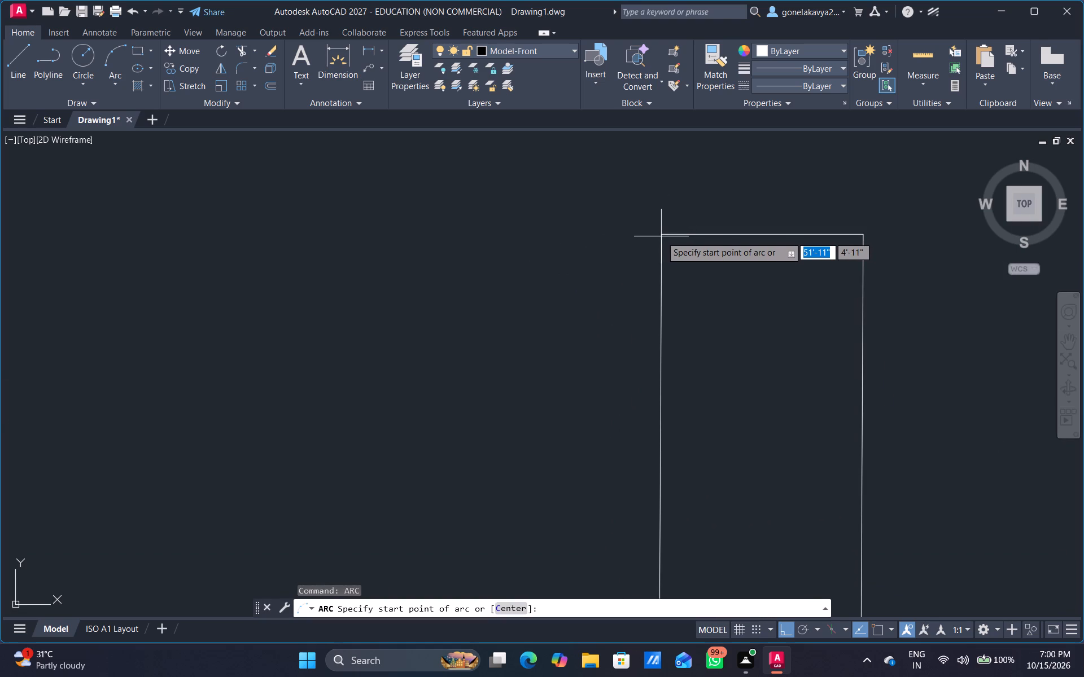
left_click_drag(661, 234, 692, 233)
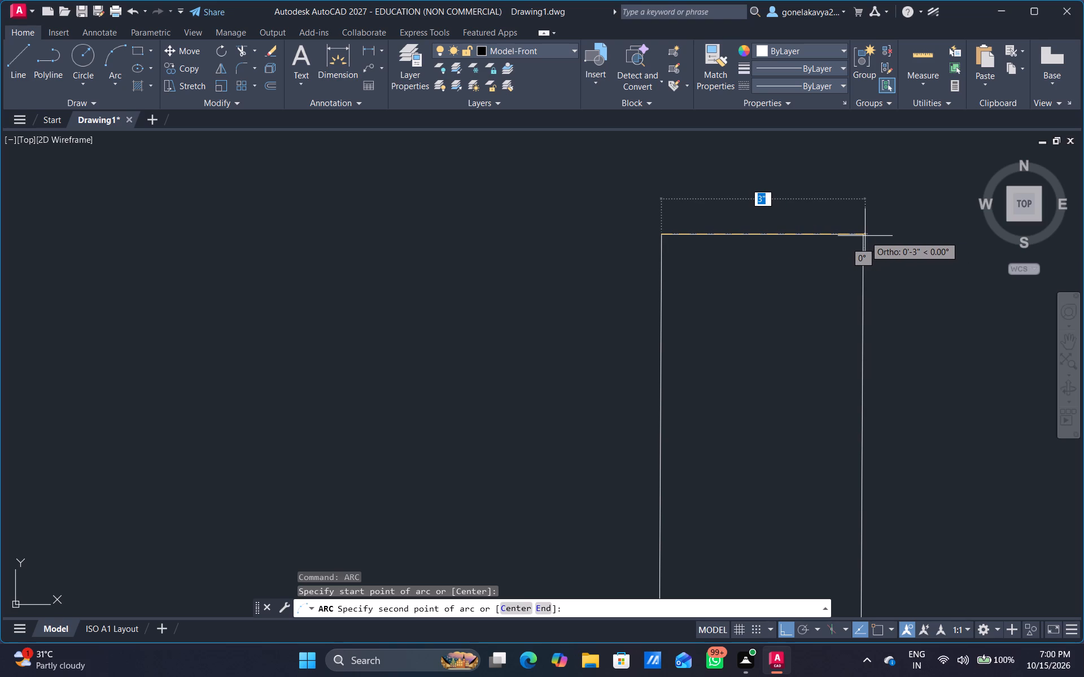
left_click(863, 234)
scroll(964, 340, "down", 3)
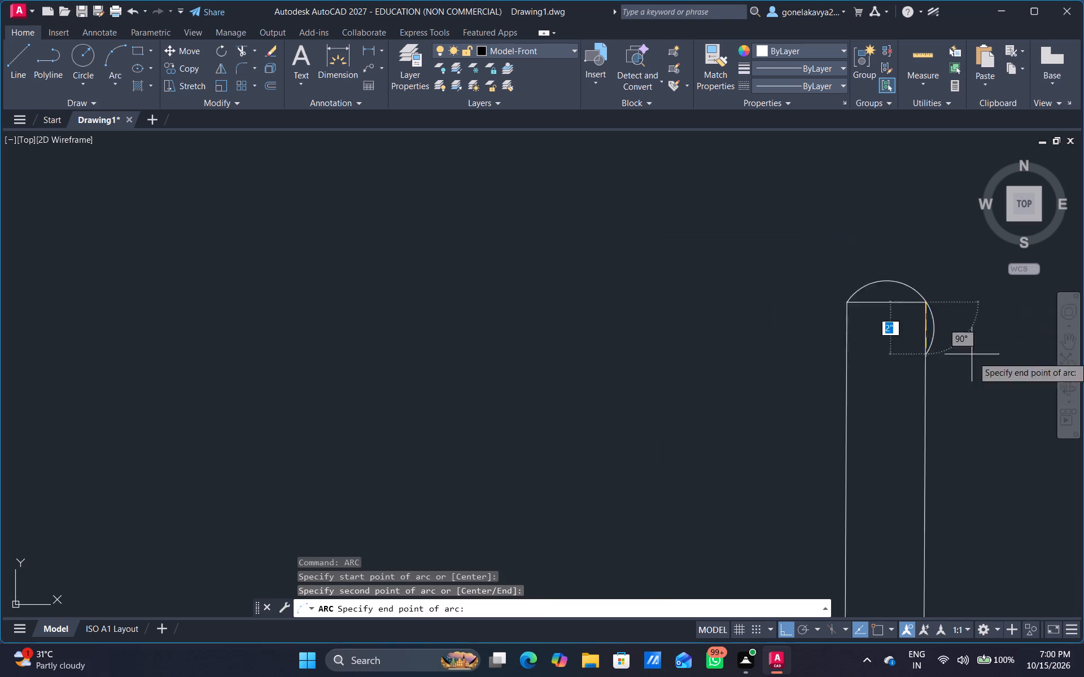
scroll(975, 357, "down", 2)
middle_click_drag(1016, 372, 283, 129)
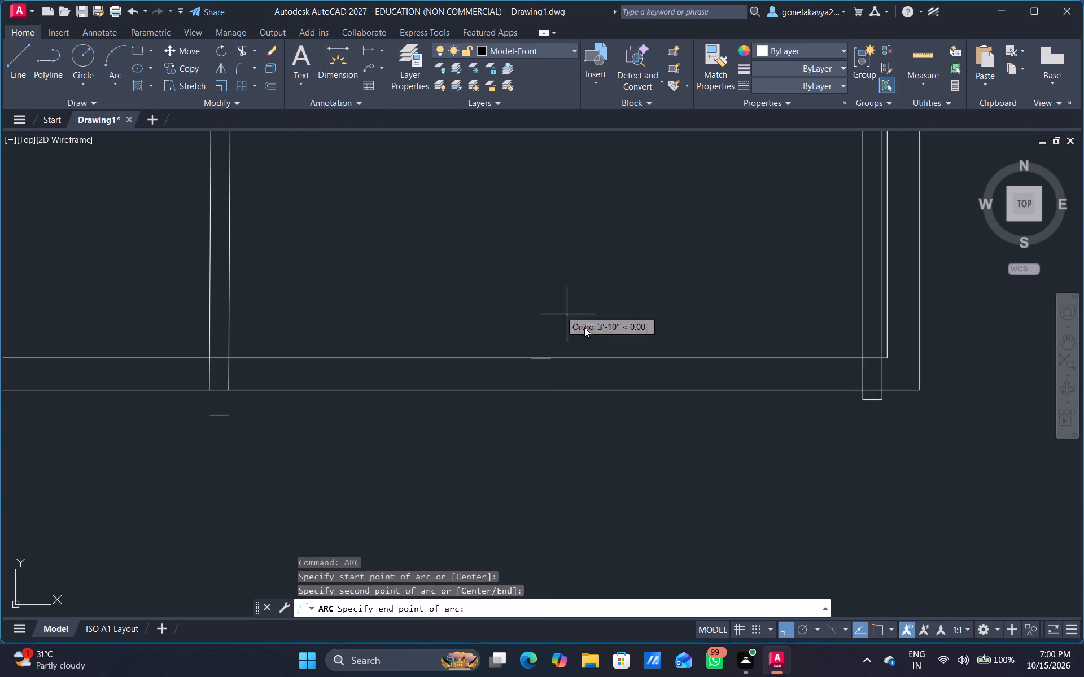
scroll(594, 325, "down", 2)
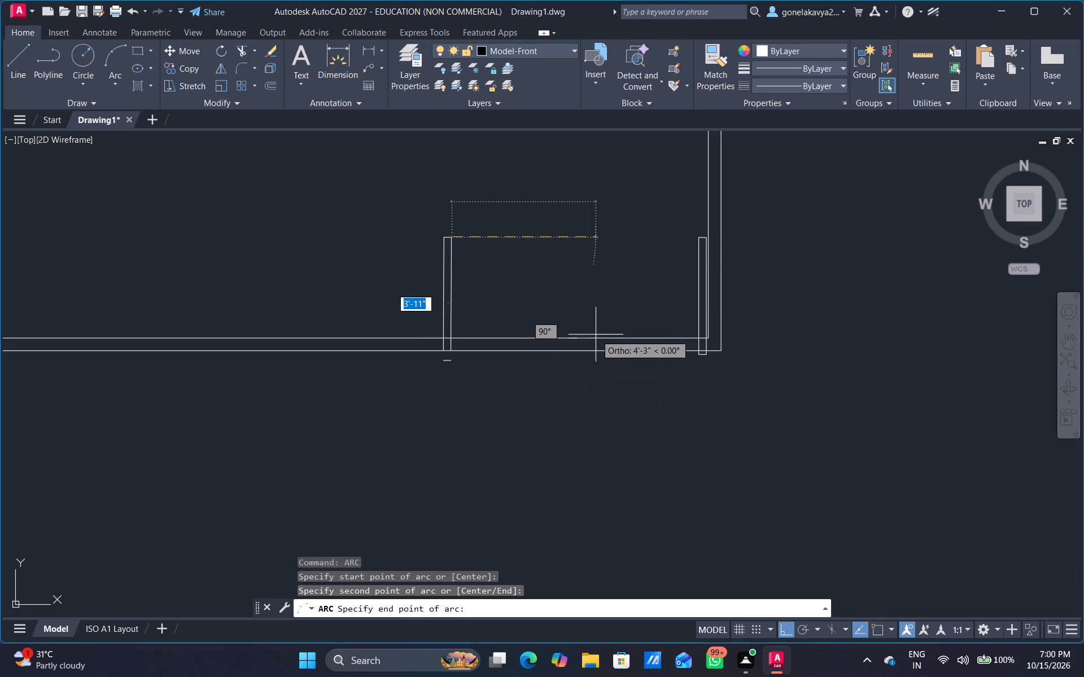
left_click(790, 629)
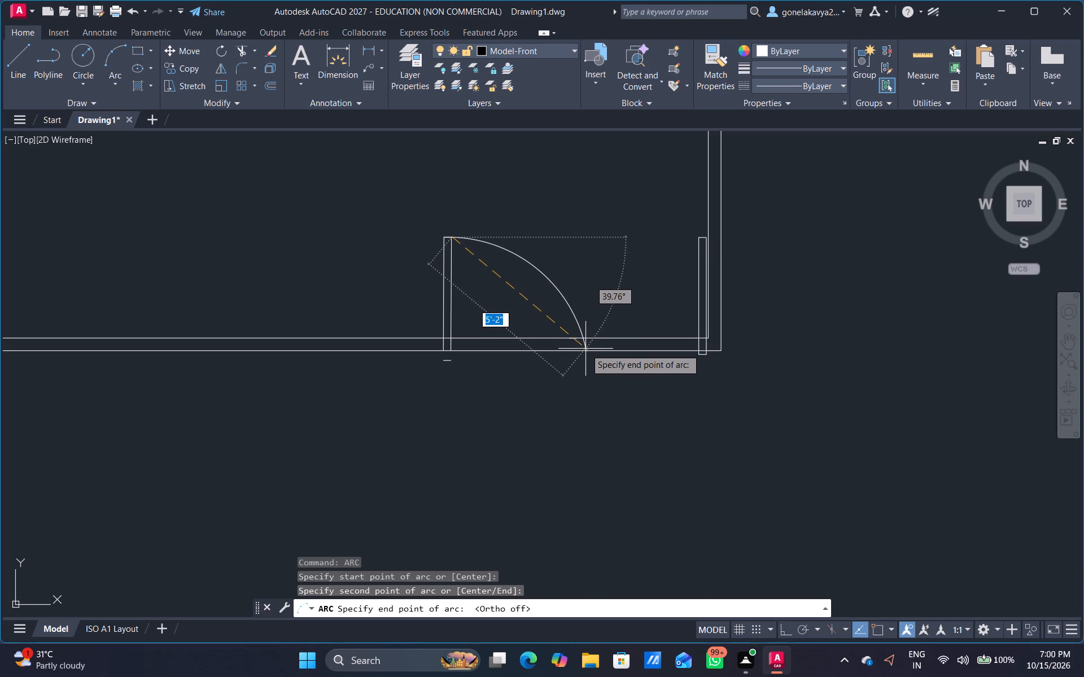
scroll(585, 351, "up", 2)
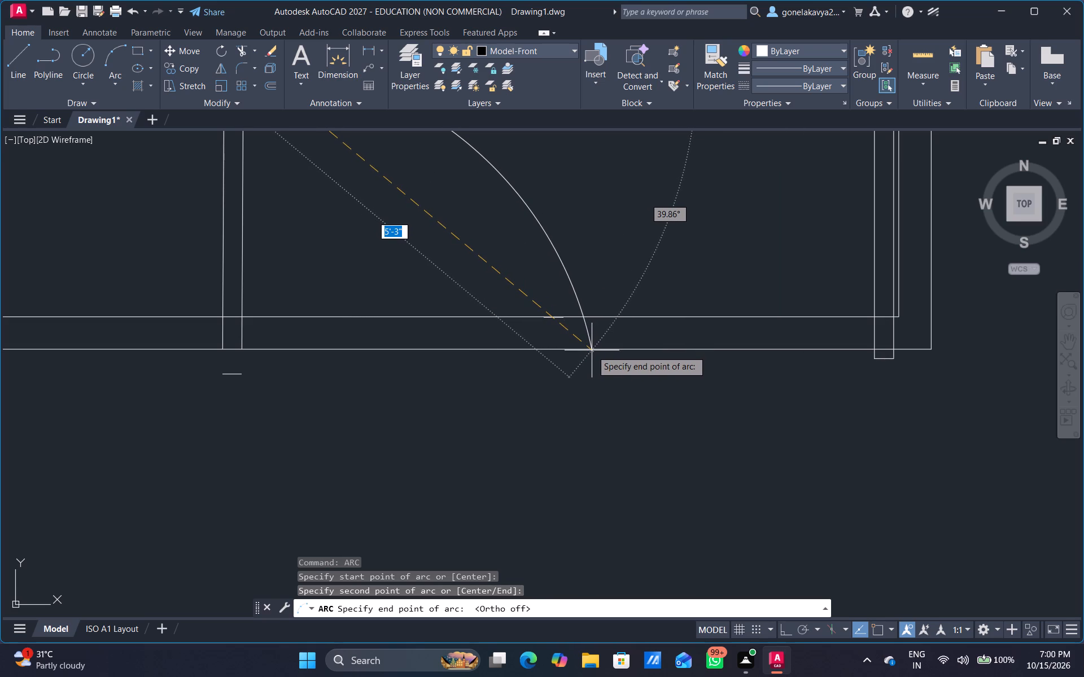
left_click(591, 349)
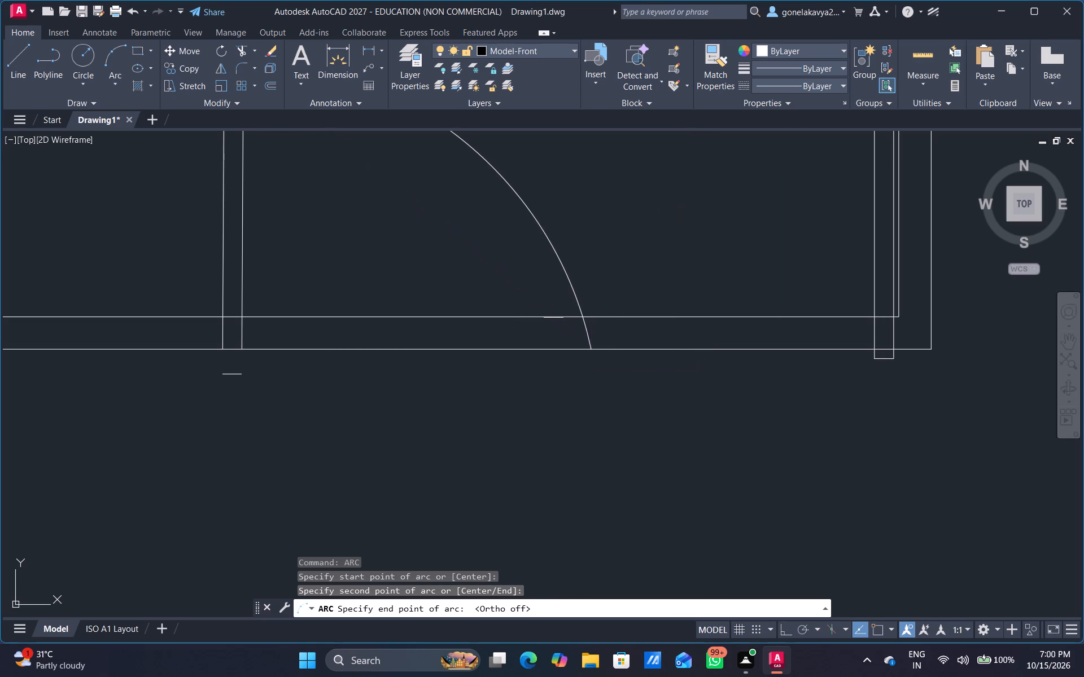
Draw a three-point arc through the right gate leaf's upper corners, ending about 4'-8" away at the first arc's end on the outer line.
scroll(693, 244, "down", 2)
middle_click_drag(697, 240, 534, 298)
scroll(624, 297, "down", 1)
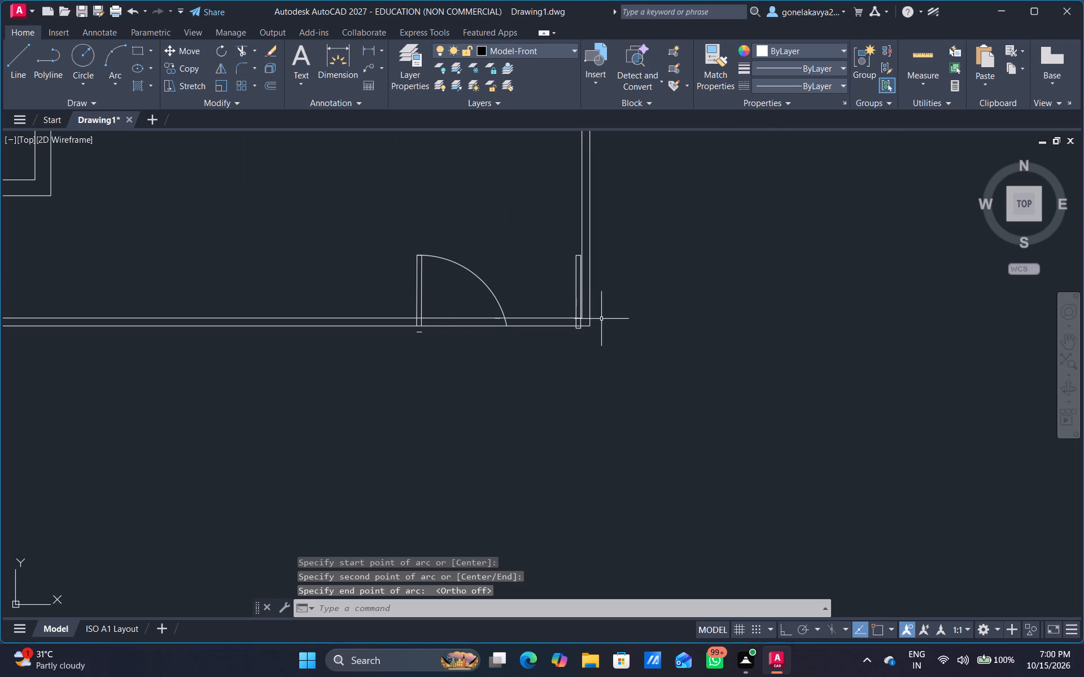
key("space")
scroll(554, 301, "up", 4)
middle_click_drag(562, 295, 466, 505)
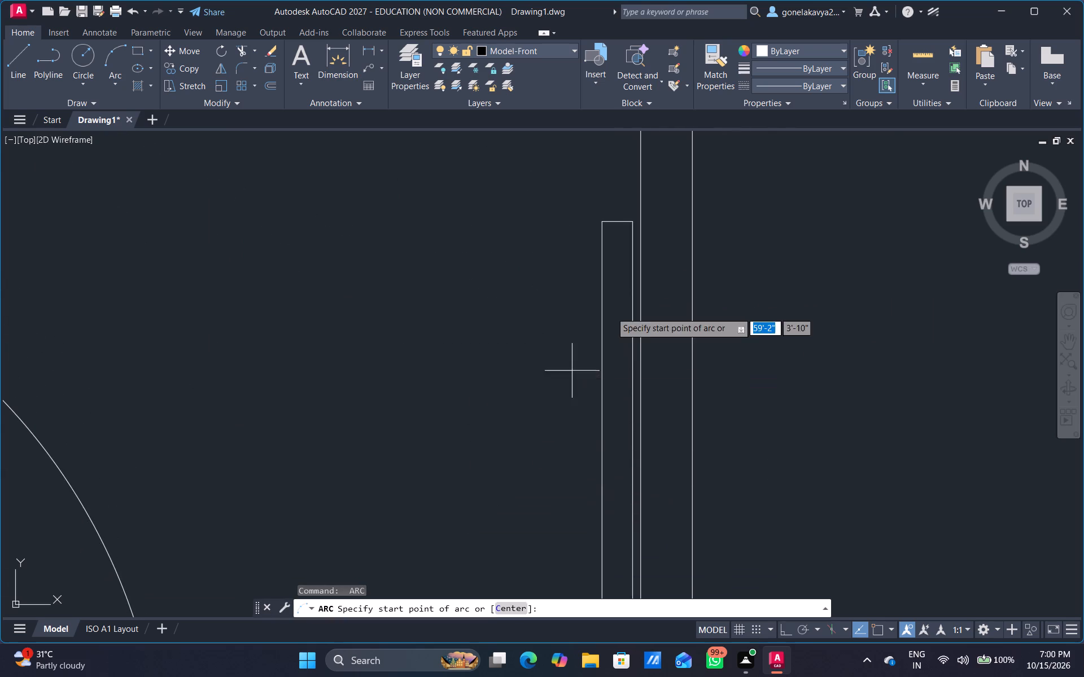
scroll(617, 261, "up", 1)
middle_click_drag(620, 262, 585, 393)
scroll(598, 323, "up", 4)
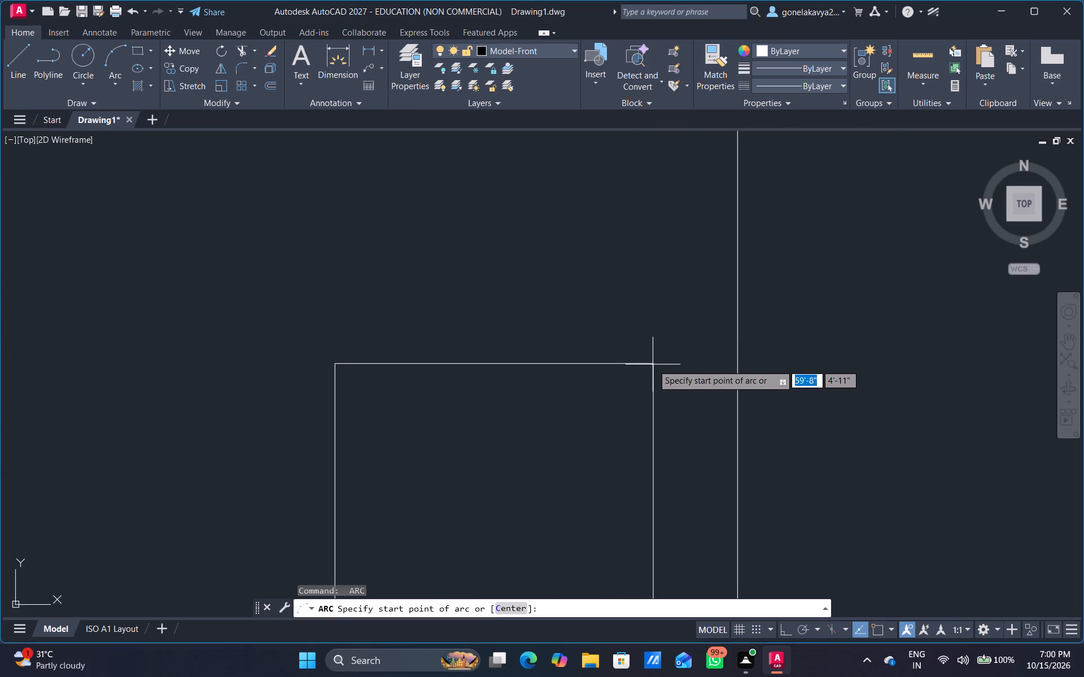
left_click_drag(653, 363, 643, 361)
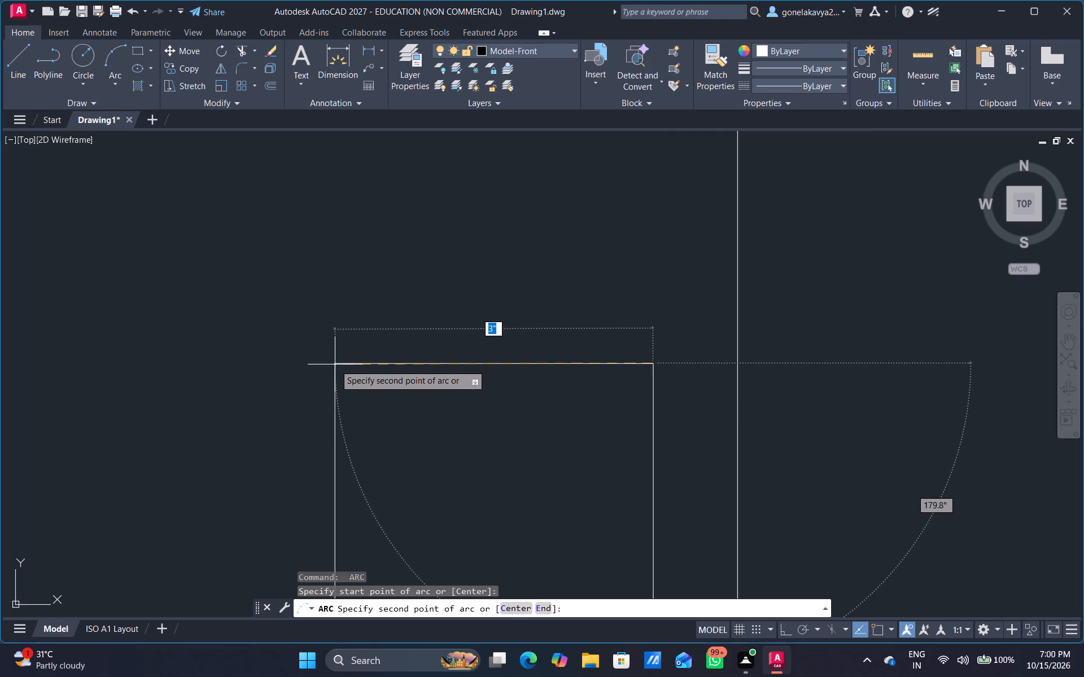
left_click_drag(335, 364, 328, 364)
scroll(138, 454, "down", 5)
middle_click_drag(113, 486, 225, 412)
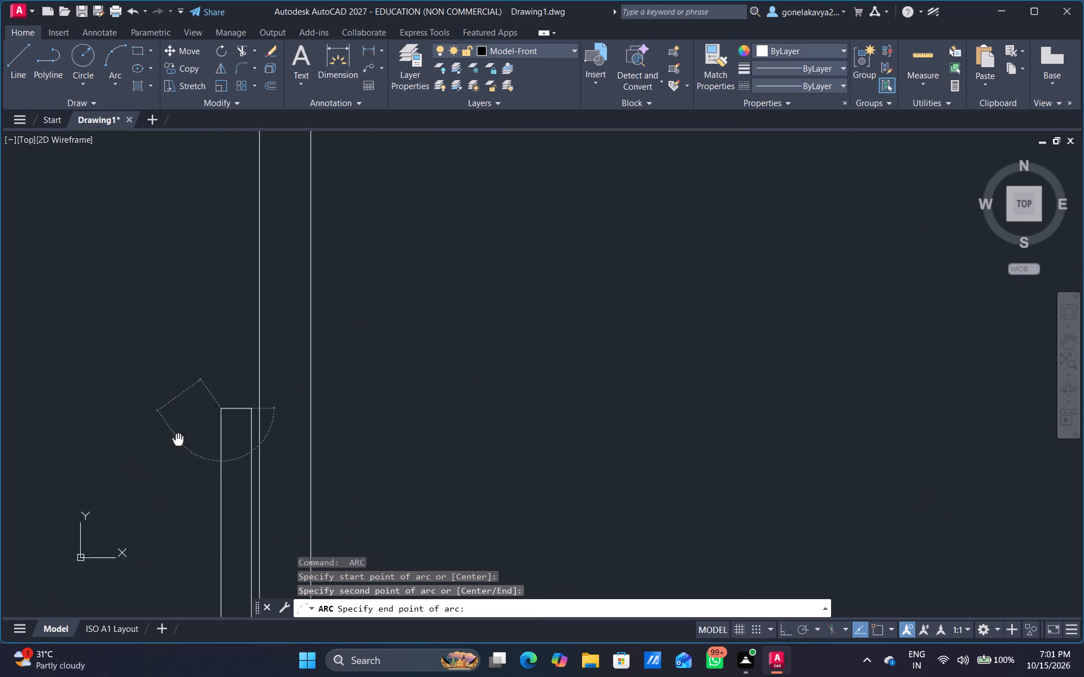
middle_click_drag(225, 412, 570, 247)
scroll(368, 395, "down", 2)
middle_click_drag(301, 471, 413, 368)
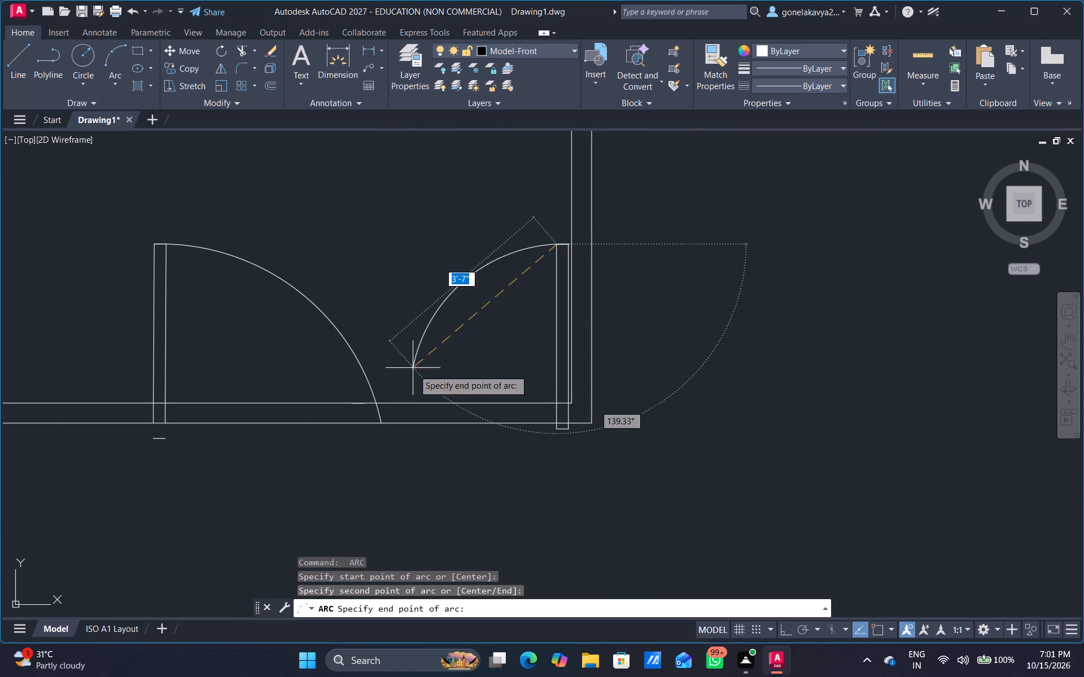
scroll(371, 426, "up", 2)
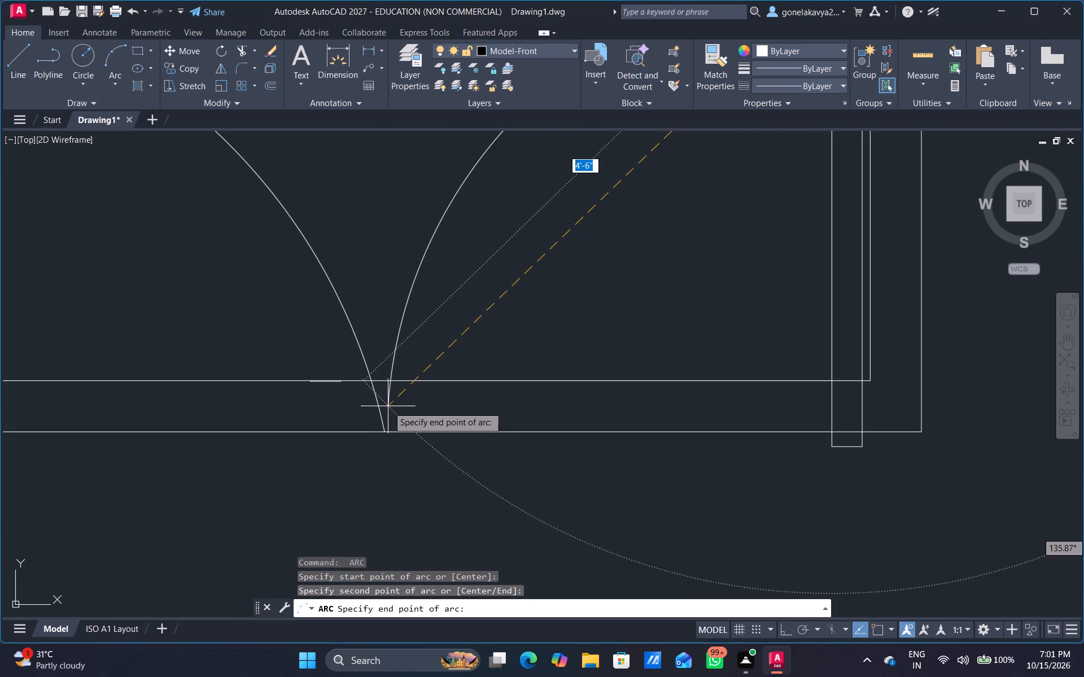
scroll(386, 407, "up", 1)
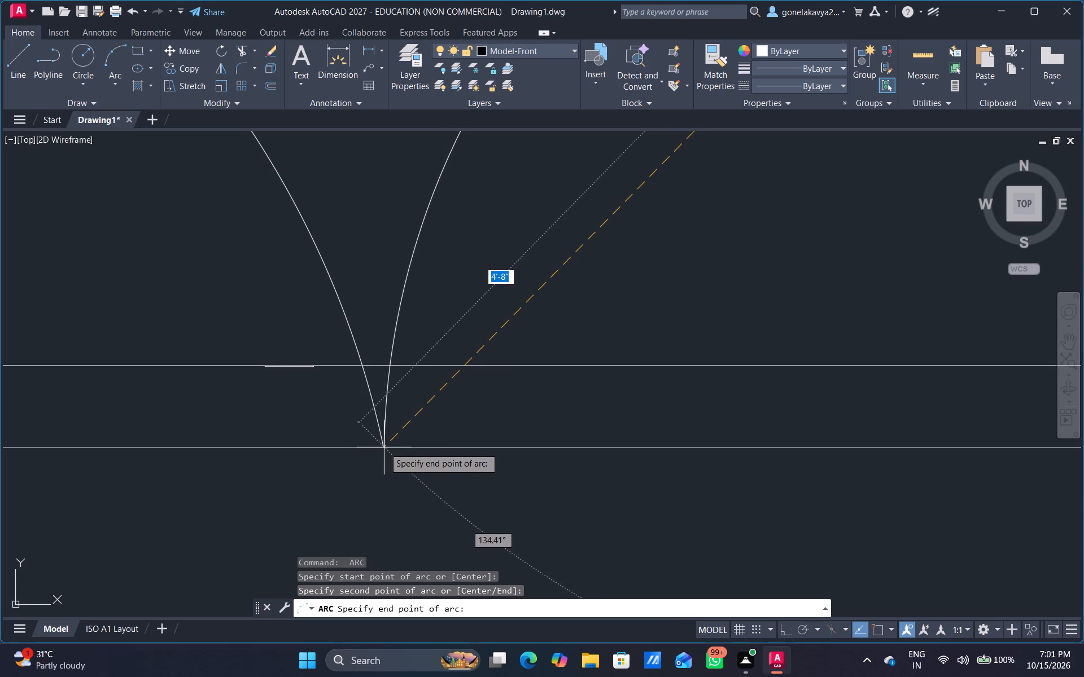
left_click(384, 447)
Regenerate the drawing display with REGEN.
scroll(457, 345, "down", 3)
middle_click_drag(493, 311, 442, 344)
key("Escape")
type("RE")
key("space")
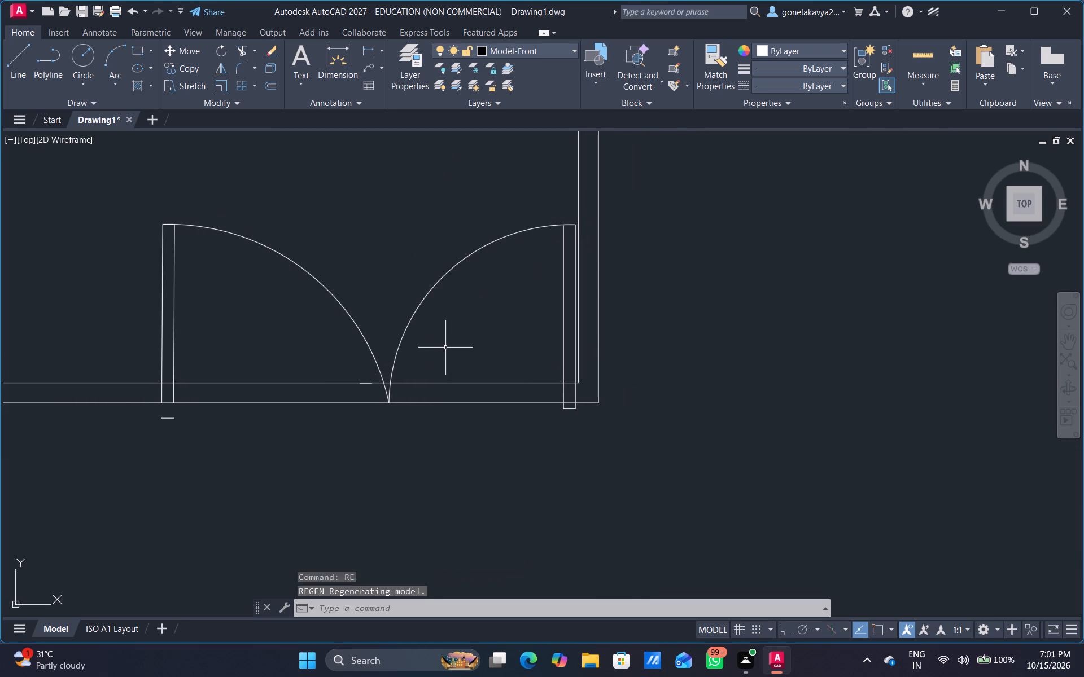
Trim the boundary wall's inner line across the bottom gate opening, between each leaf and the arcs' meeting point.
key("Escape")
key("t")
key("r")
key("space")
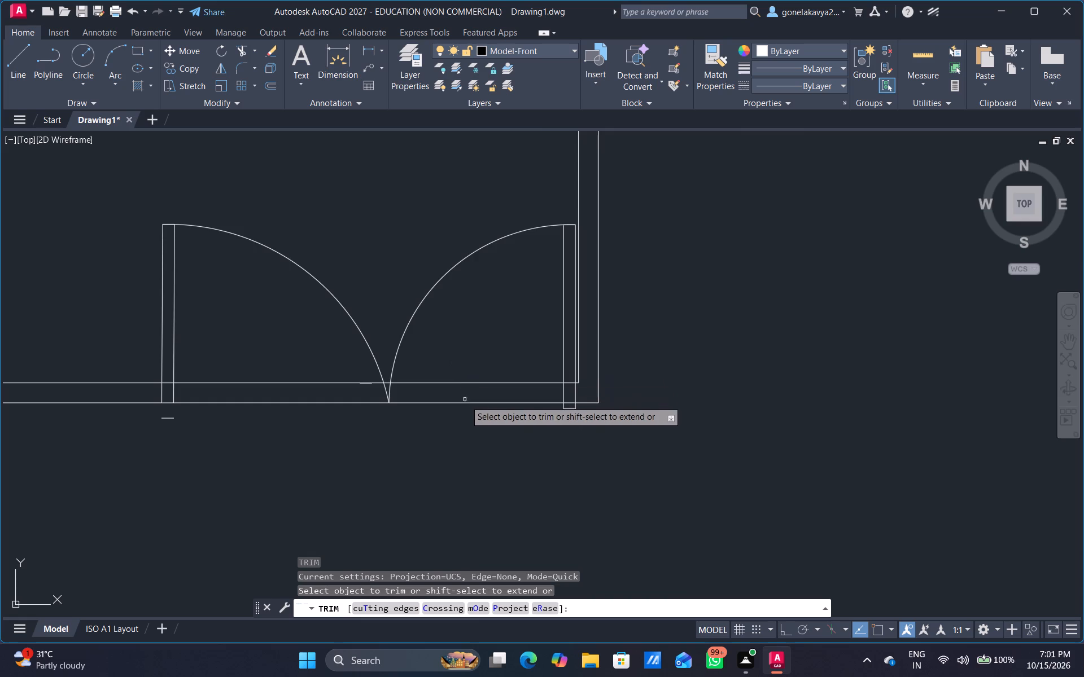
scroll(466, 402, "up", 2)
left_click_drag(478, 382, 471, 336)
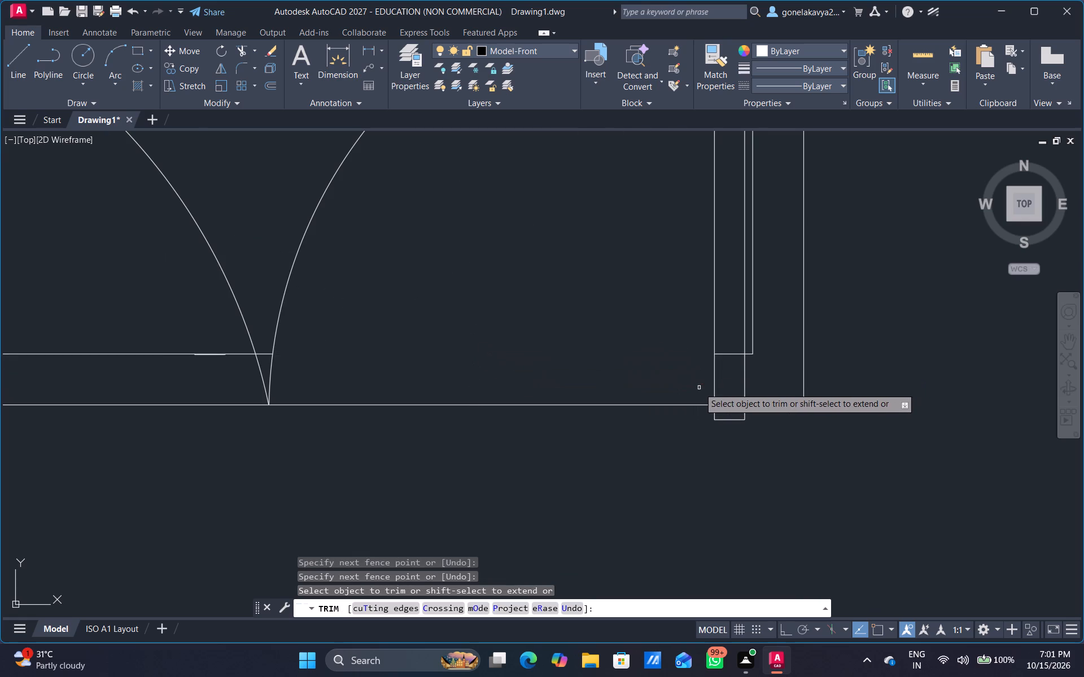
scroll(699, 388, "down", 1)
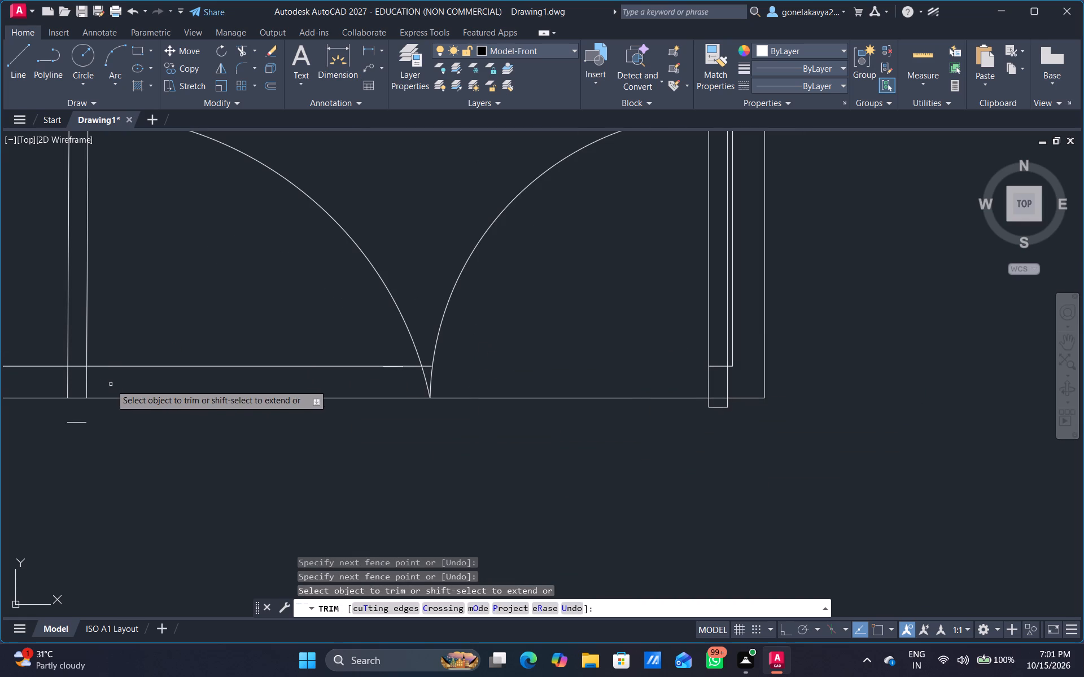
left_click_drag(123, 373, 125, 371)
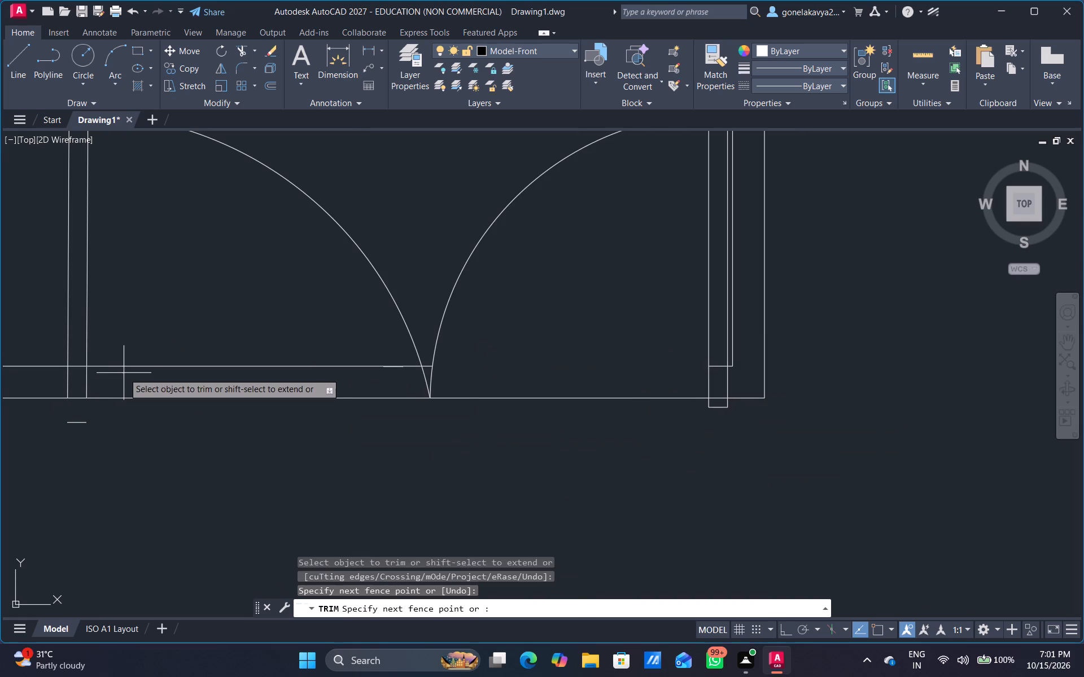
left_click_drag(125, 371, 131, 365)
left_click(202, 283)
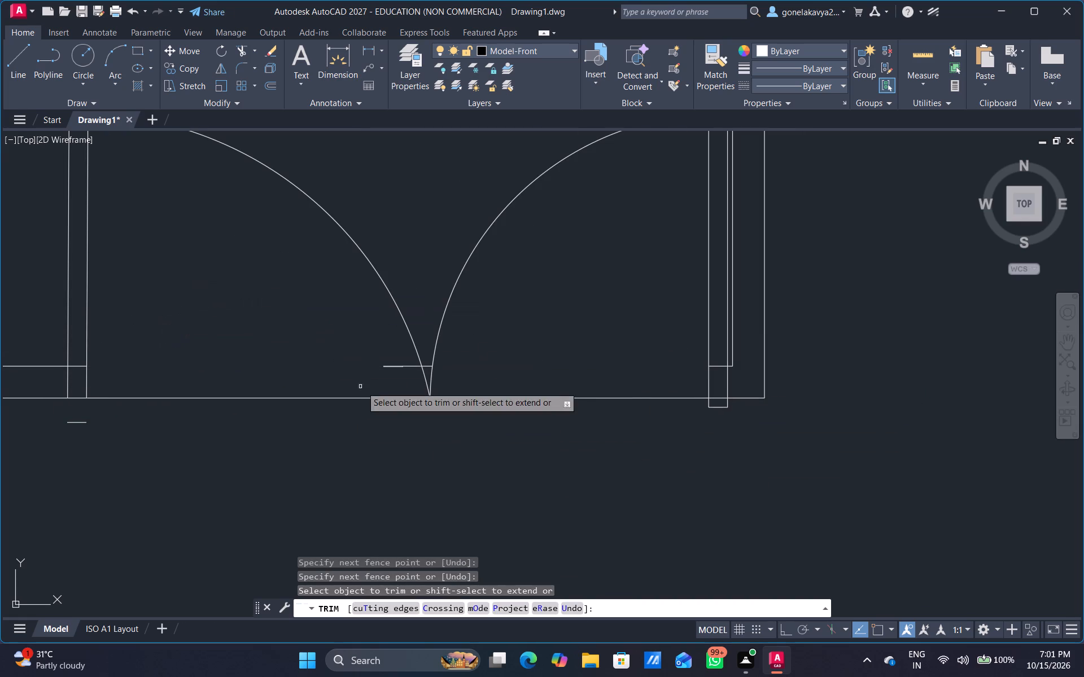
Trim away the leftover inner wall line pieces around the meeting point of the two bottom gate arcs.
left_click_drag(378, 381, 387, 357)
scroll(403, 382, "up", 3)
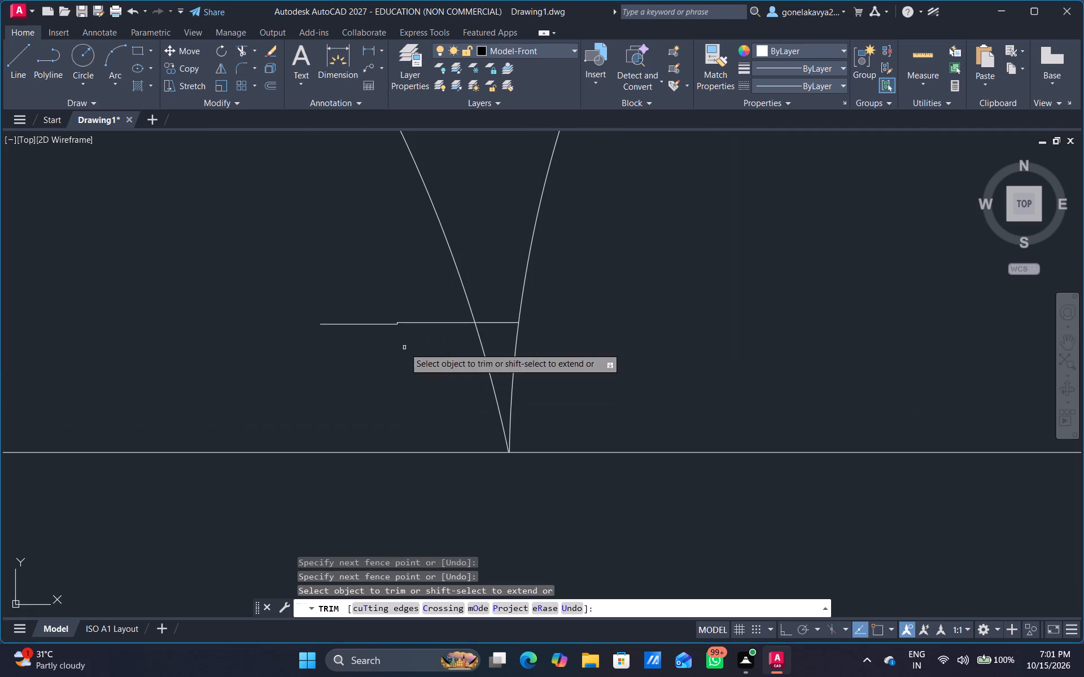
middle_click_drag(404, 348, 404, 392)
scroll(404, 360, "up", 2)
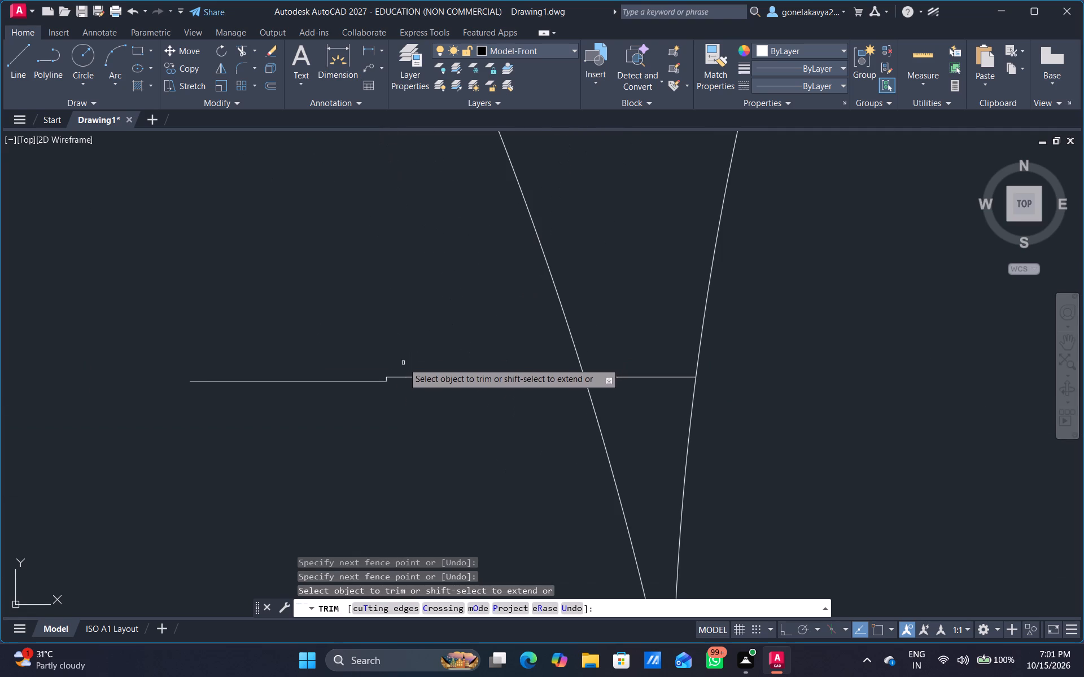
left_click_drag(403, 366, 369, 380)
left_click_drag(404, 380, 369, 383)
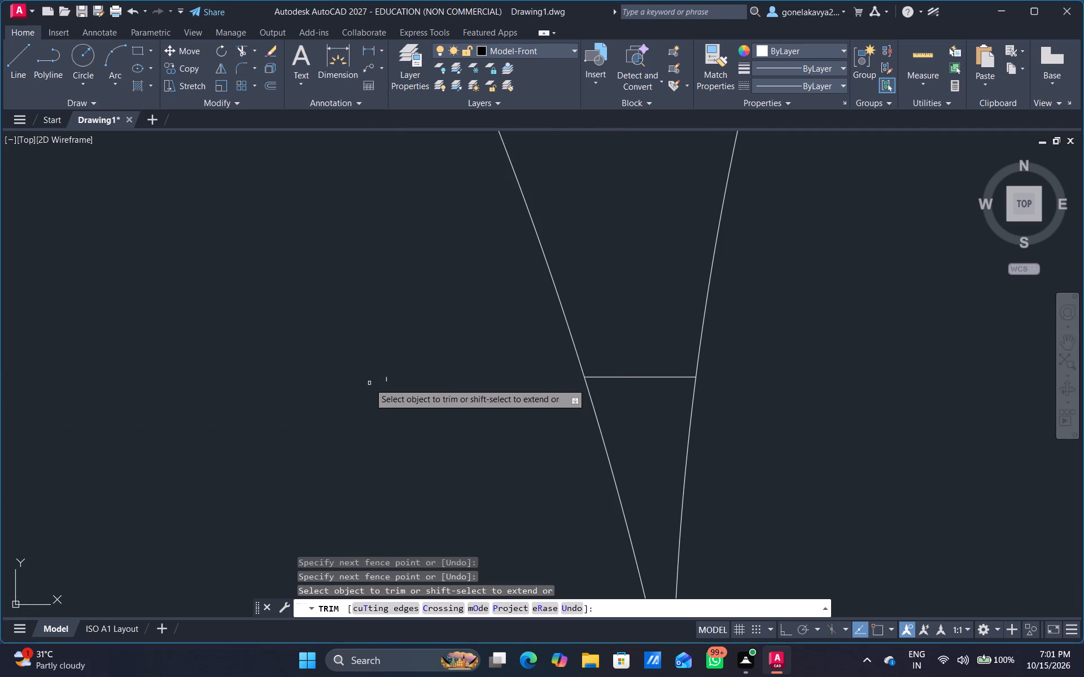
left_click_drag(374, 380, 393, 379)
left_click_drag(626, 405, 653, 307)
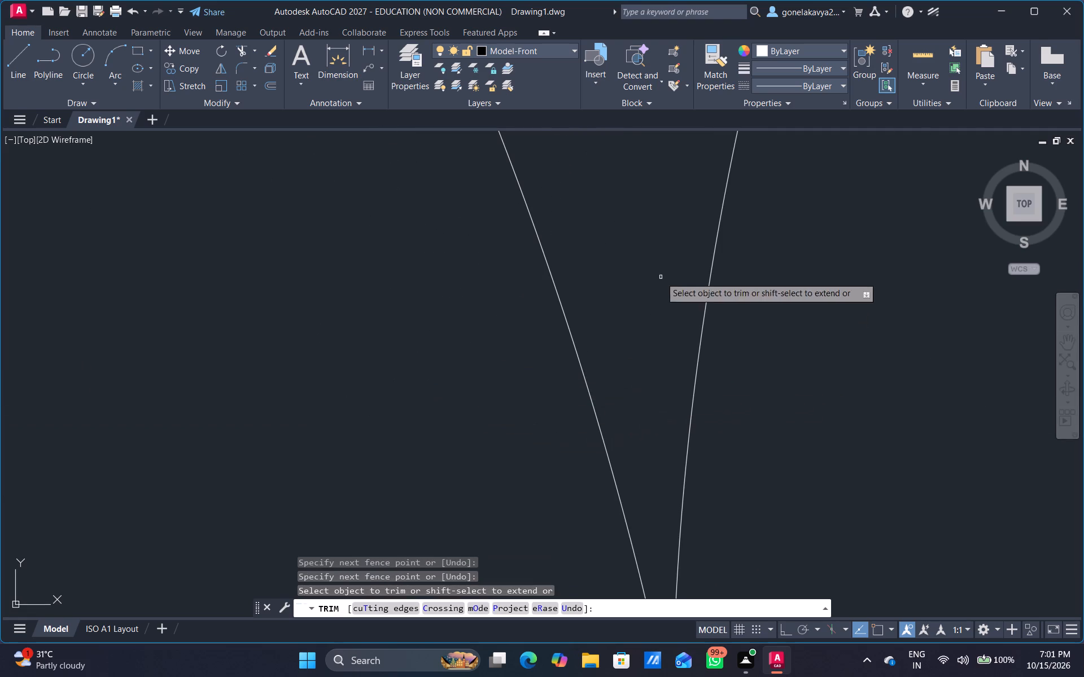
scroll(659, 283, "down", 5)
scroll(426, 323, "down", 3)
middle_click_drag(355, 306, 410, 267)
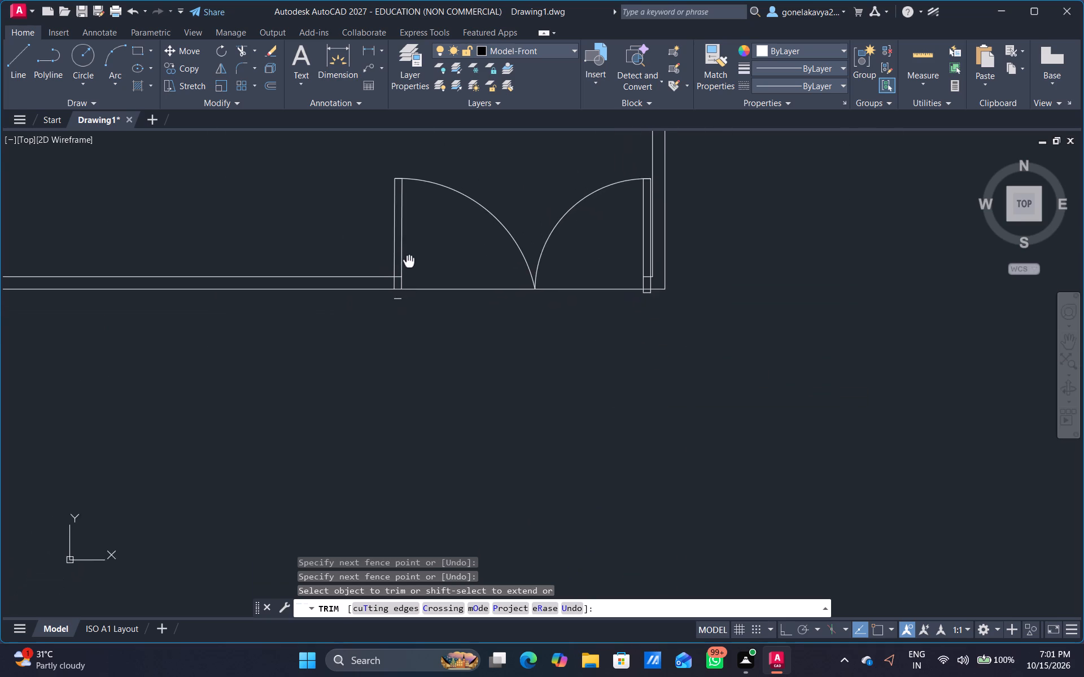
middle_click_drag(410, 267, 410, 279)
scroll(383, 304, "up", 4)
scroll(521, 341, "down", 3)
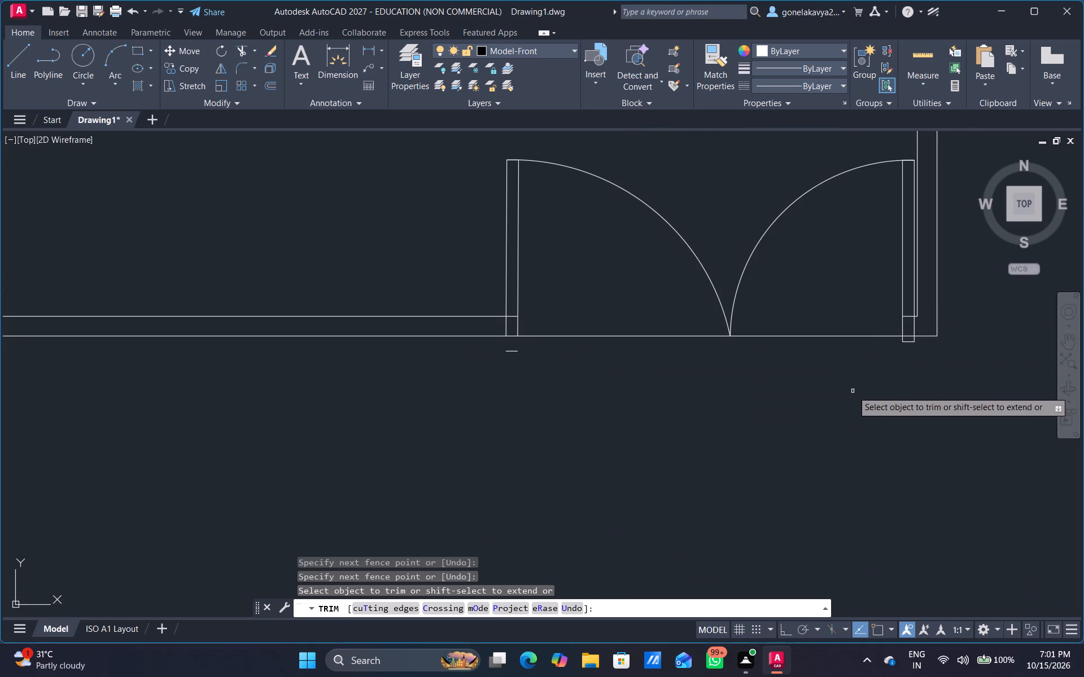
key("Escape")
Stretch the right bottom gate leaf's lower edge up about 0'-6" to the boundary wall's inner line.
scroll(837, 369, "up", 2)
middle_click_drag(827, 370, 121, 471)
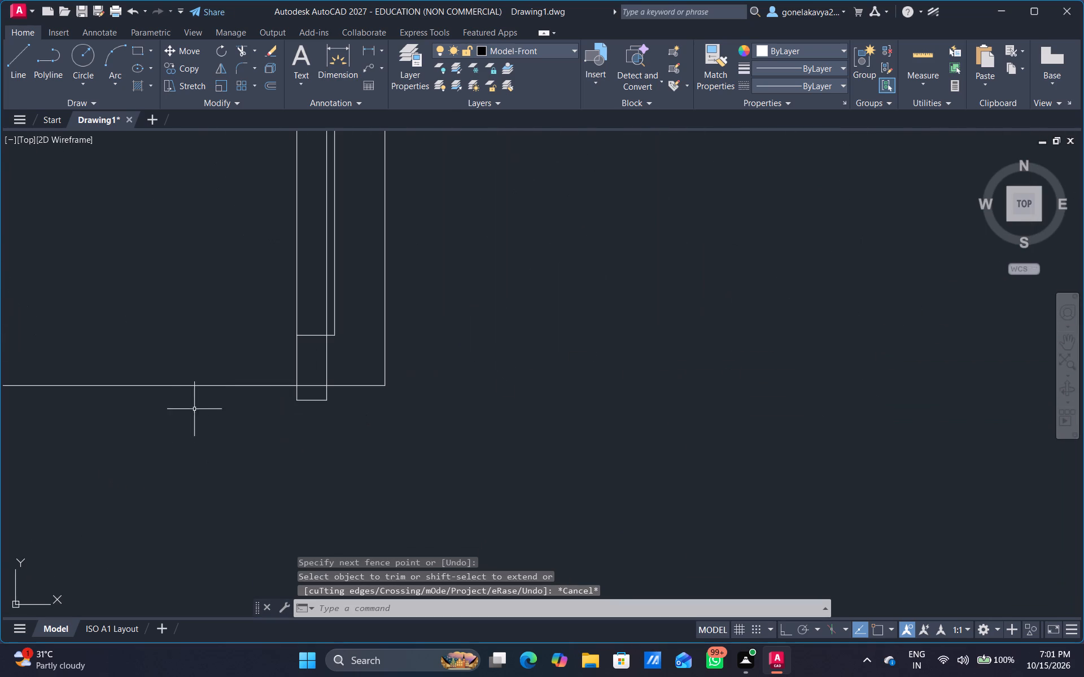
scroll(255, 407, "up", 2)
left_click(391, 391)
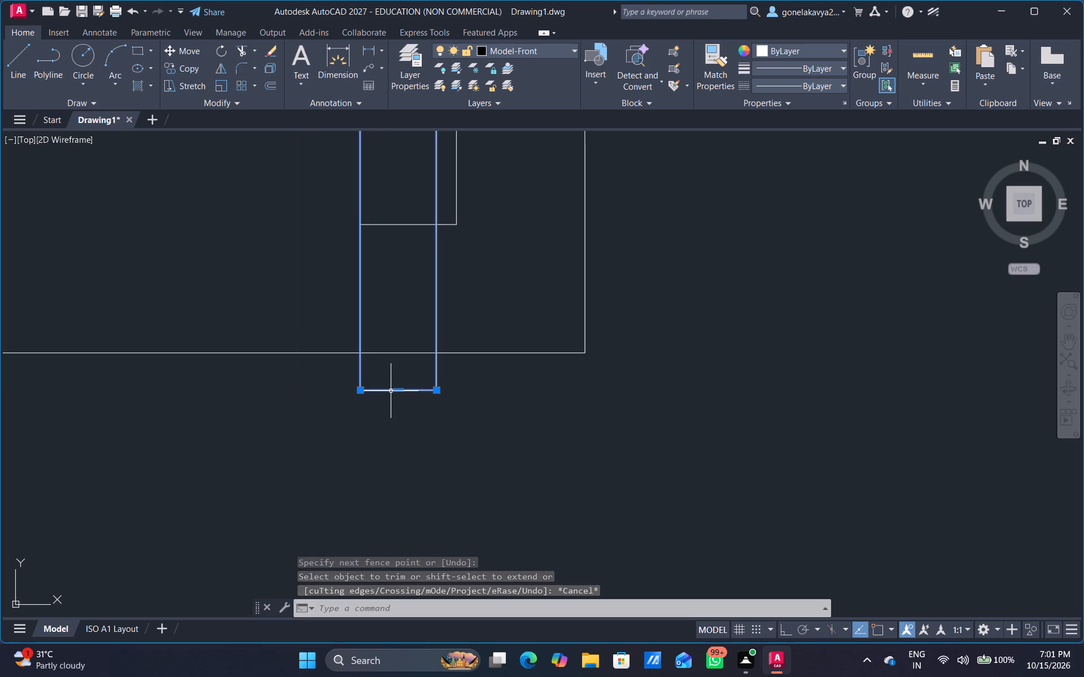
left_click(400, 391)
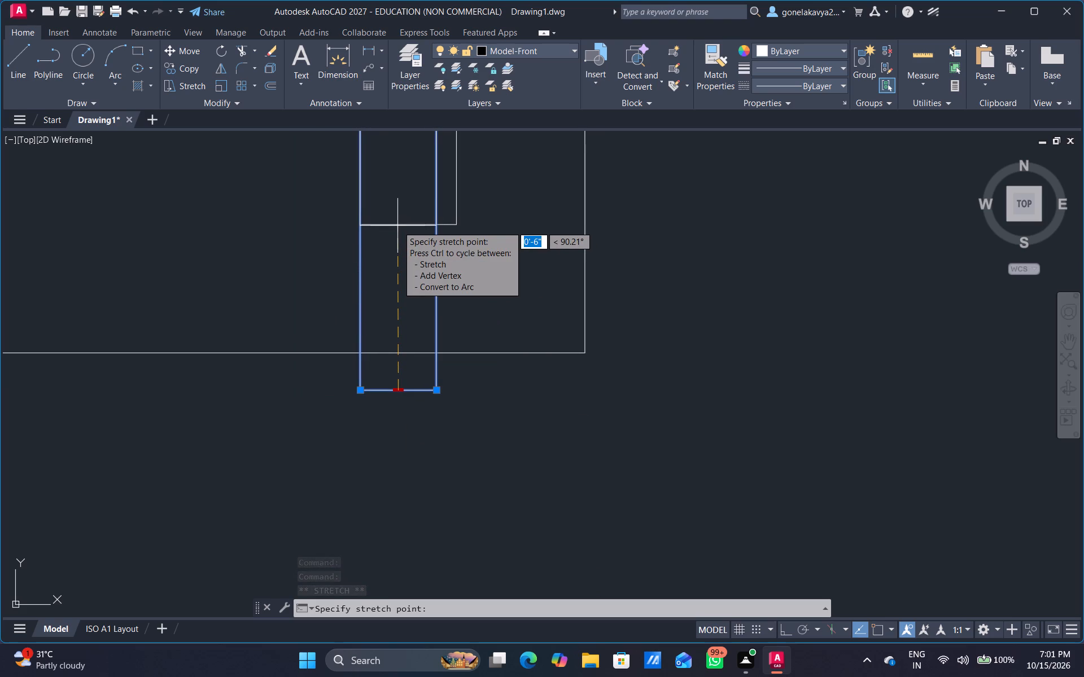
left_click(397, 226)
scroll(310, 295, "down", 3)
middle_click_drag(266, 277, 749, 341)
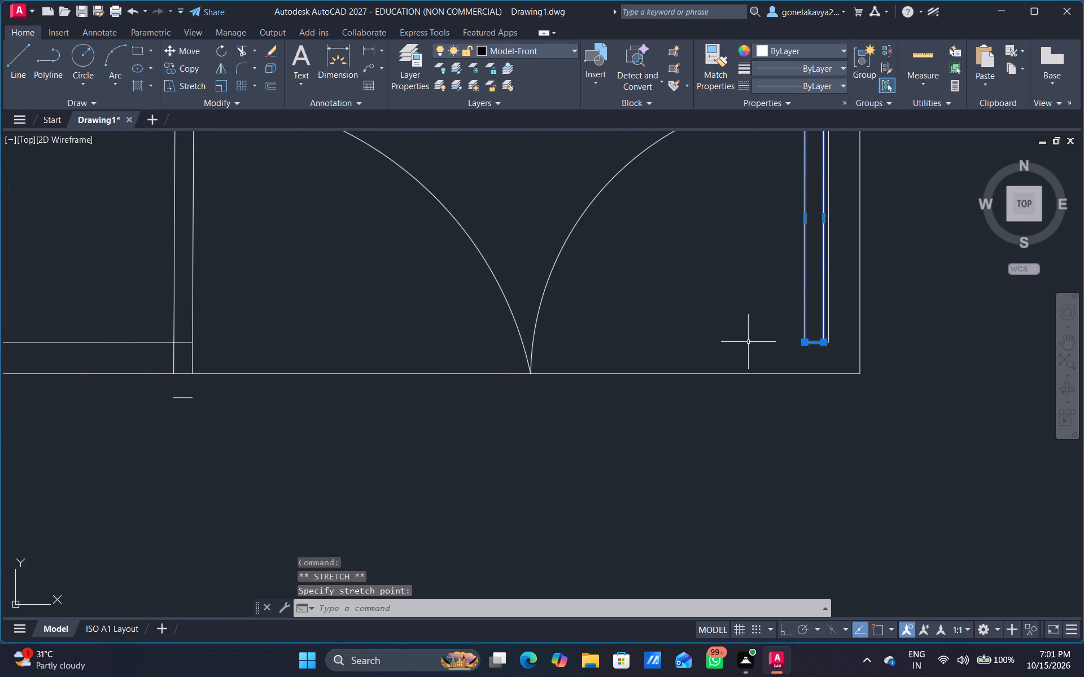
scroll(179, 357, "up", 3)
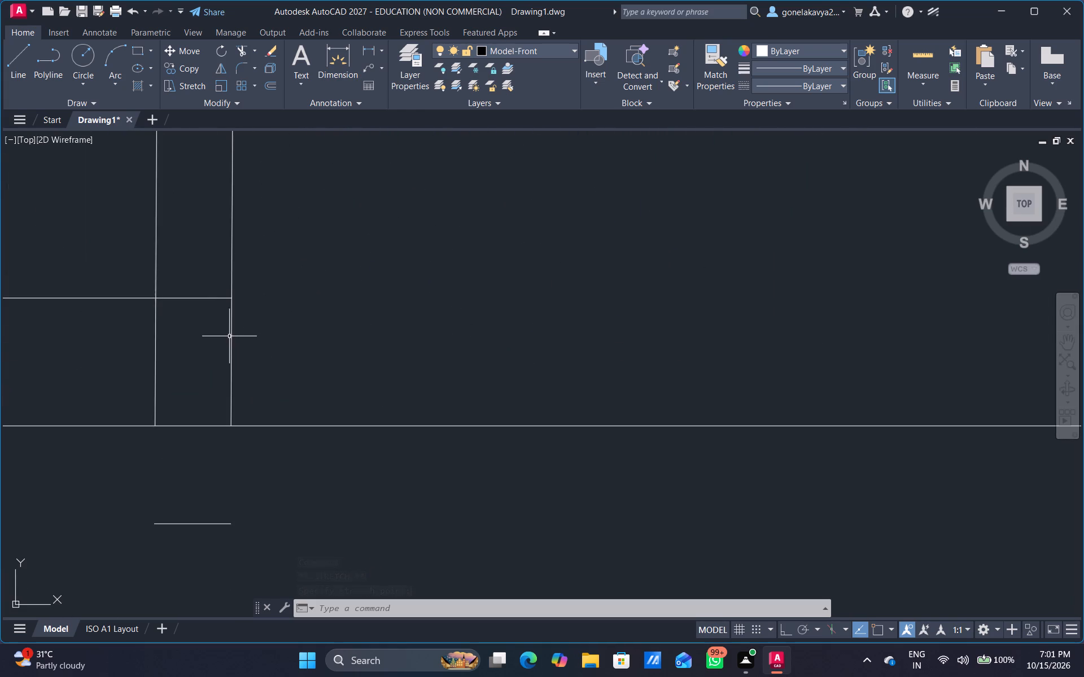
scroll(145, 375, "down", 4)
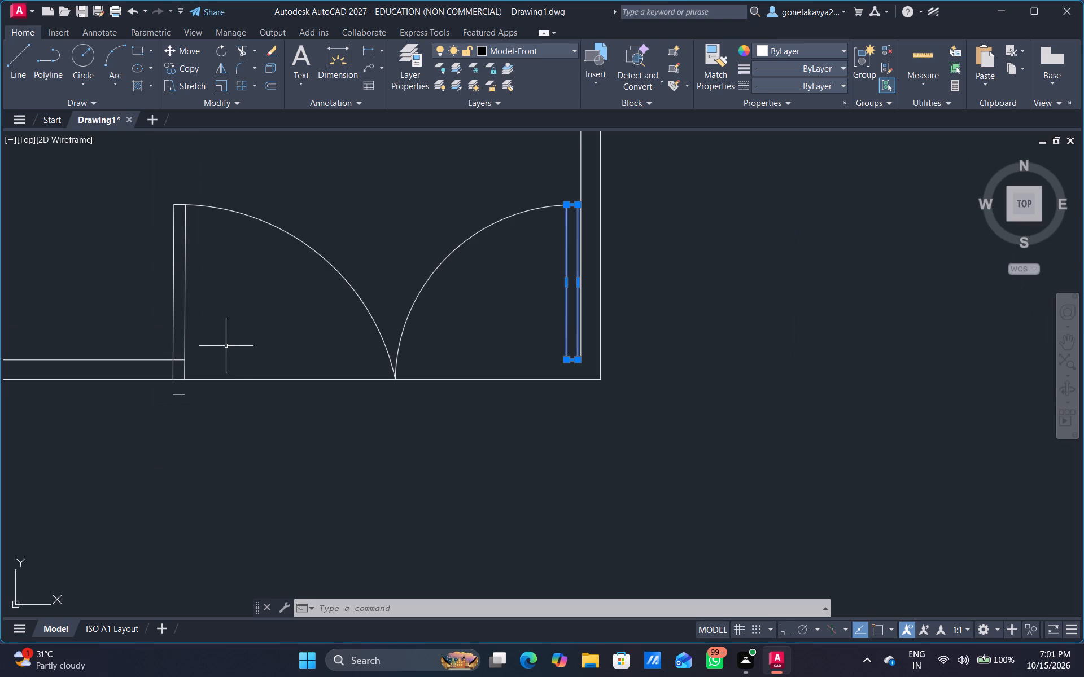
key("Escape")
Trim the left bottom gate leaf's inner side back to the wall's inner line and remove the stray short line below the wall.
type("TR")
key("space")
scroll(181, 390, "up", 3)
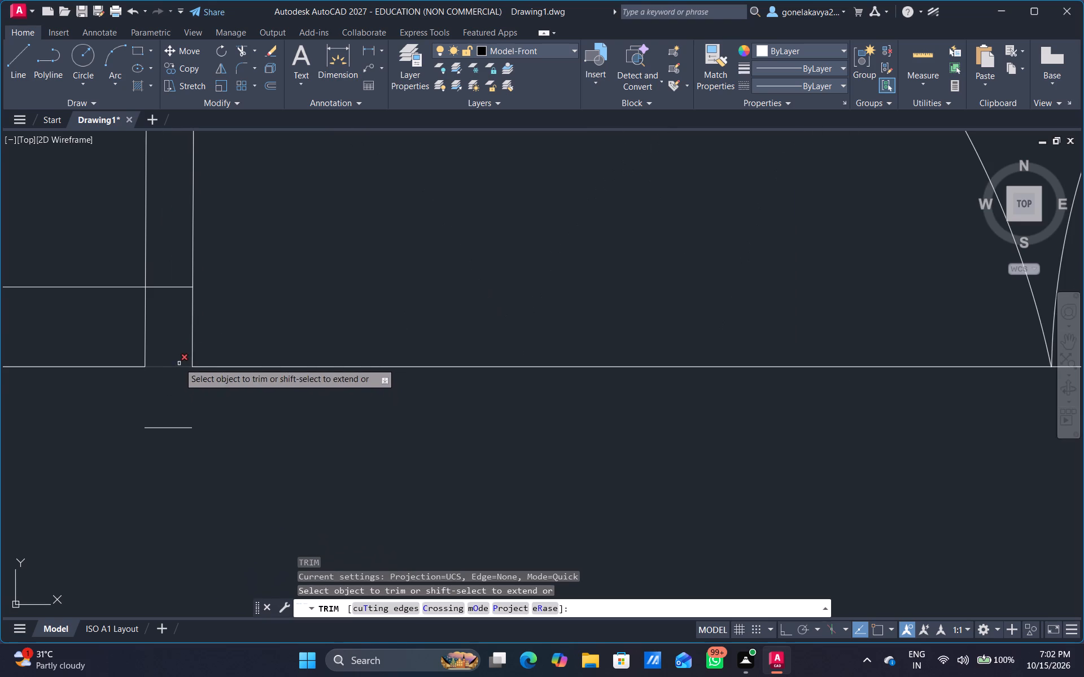
left_click_drag(177, 336, 216, 325)
scroll(315, 285, "down", 3)
left_click(279, 320)
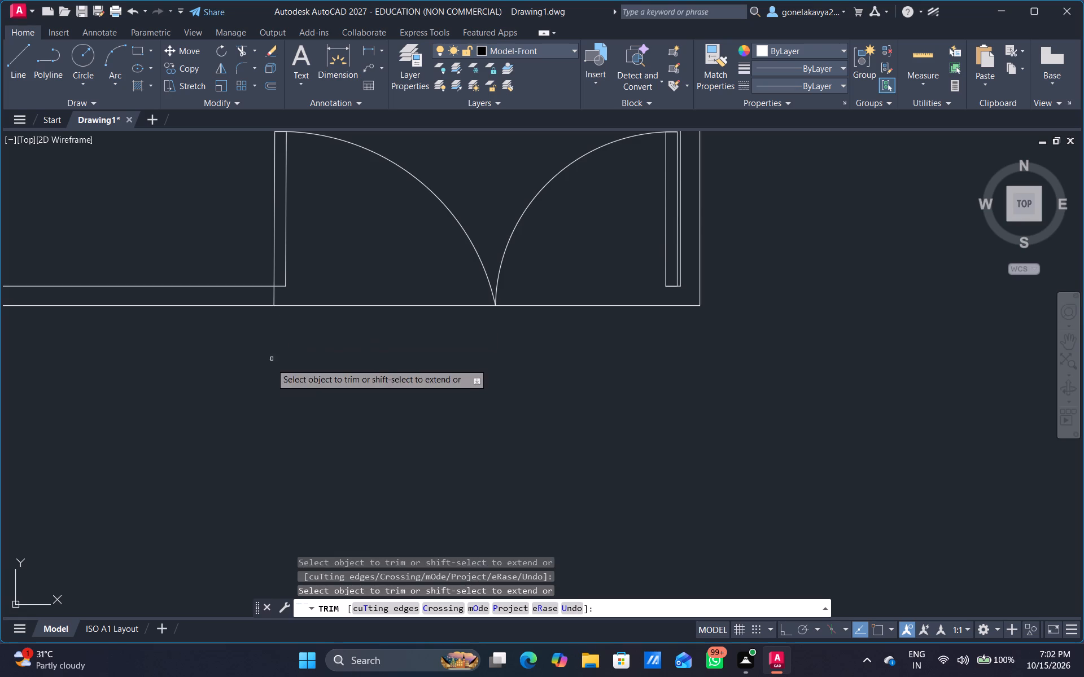
Remove the long sides of the two stray thin rectangles outside the plan, west of the house, with Trim.
scroll(271, 367, "down", 3)
middle_click_drag(275, 387, 474, 465)
scroll(352, 366, "down", 1)
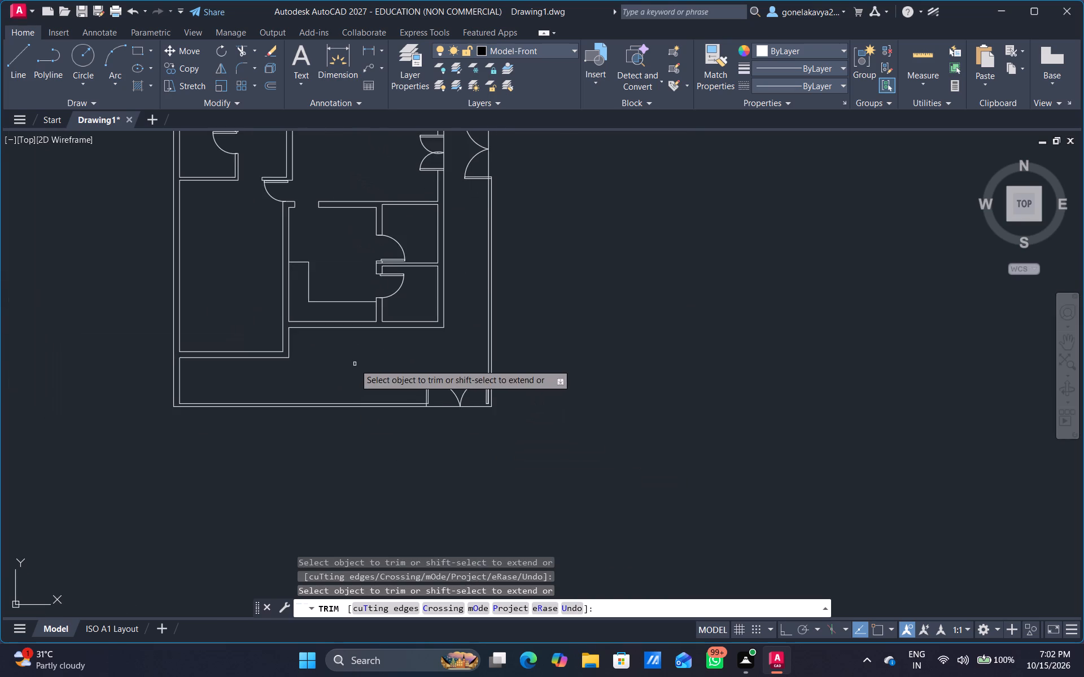
middle_click_drag(363, 367, 416, 468)
middle_click_drag(395, 250, 401, 362)
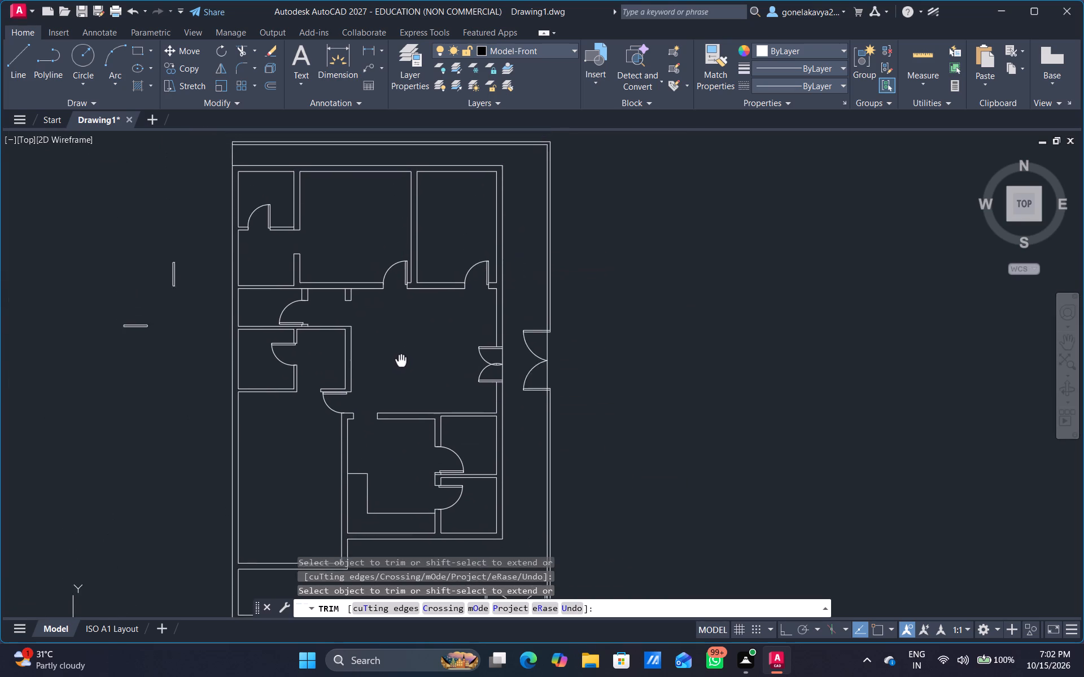
middle_click_drag(401, 362, 422, 393)
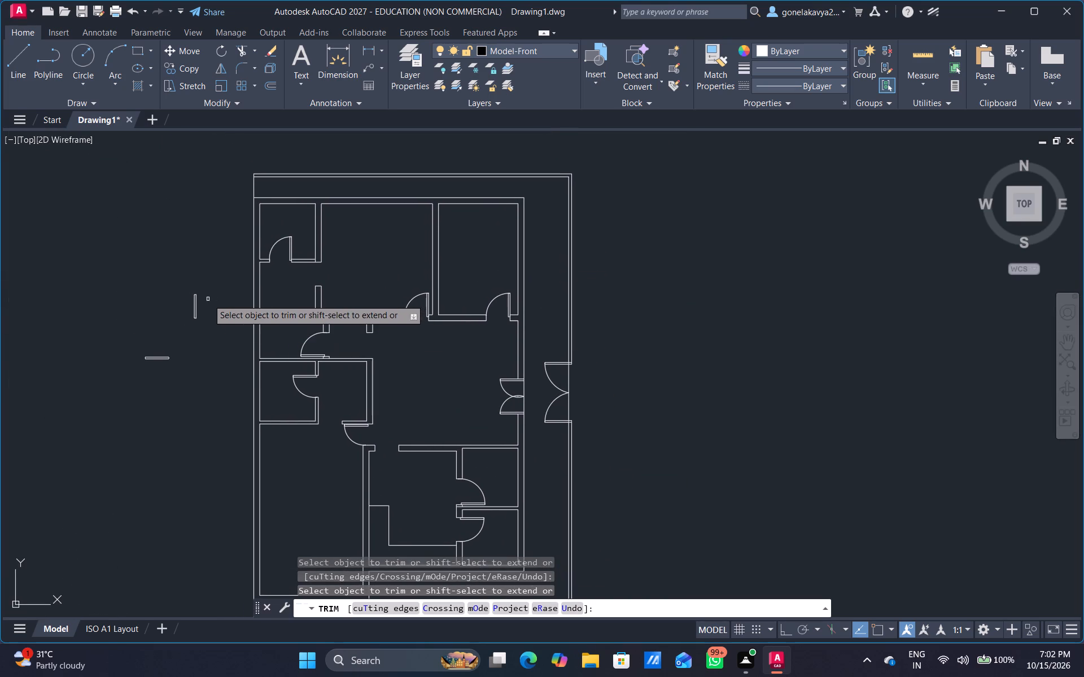
left_click_drag(211, 295, 122, 392)
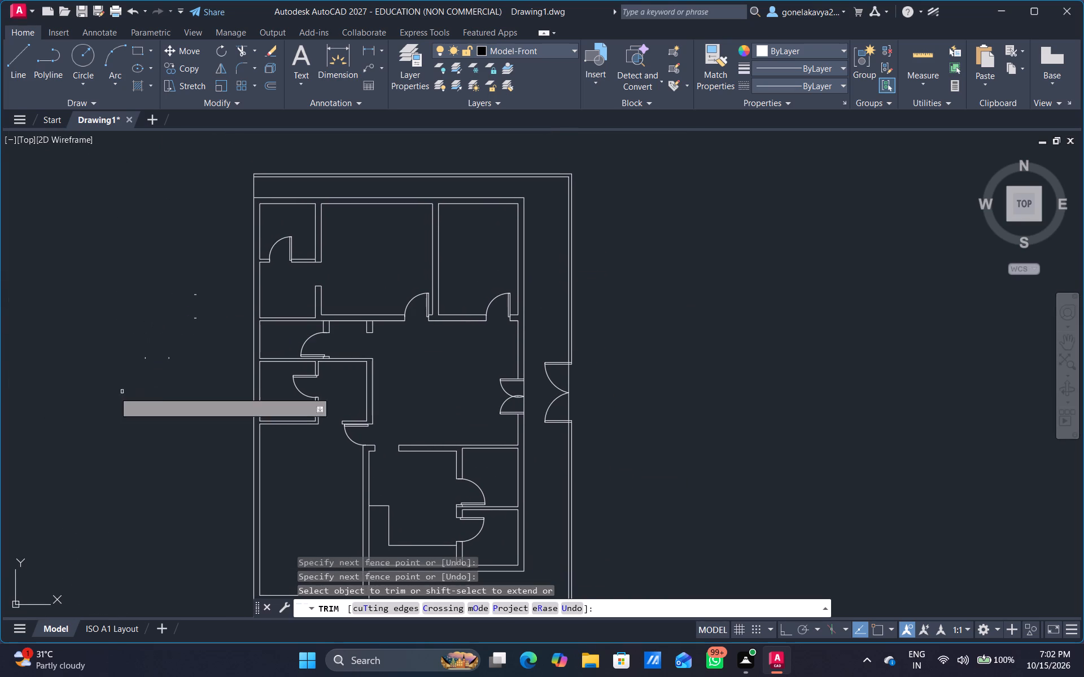
Remove the remaining tiny end pieces of the two stray rectangles west of the house with Trim.
left_click_drag(191, 318, 184, 343)
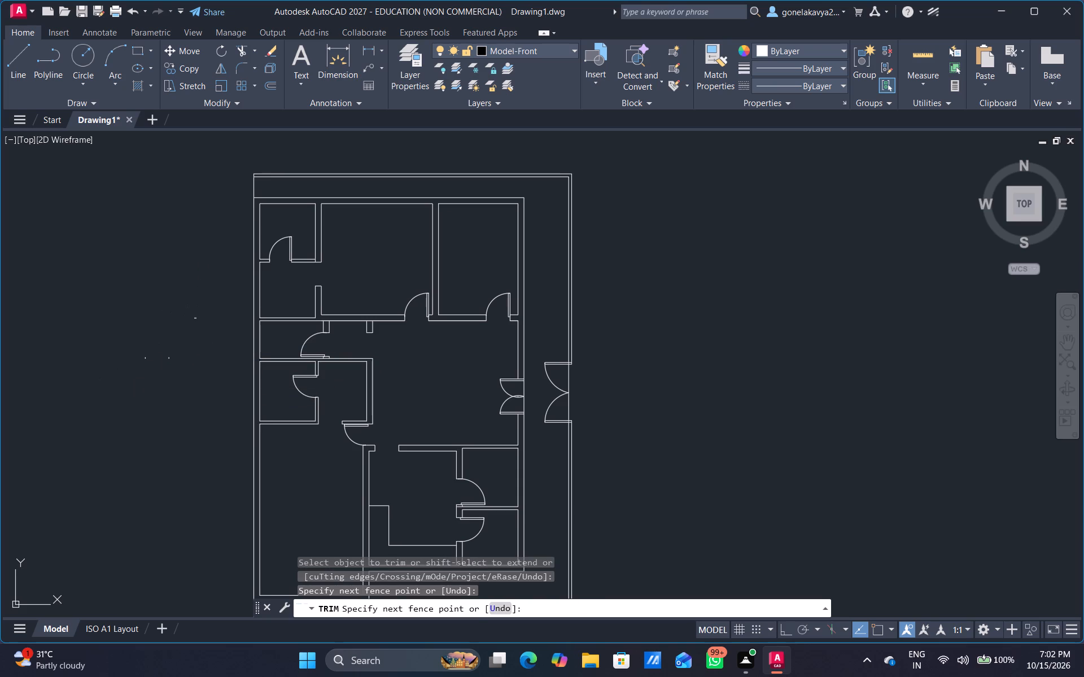
left_click_drag(194, 323, 197, 315)
left_click_drag(186, 332, 163, 368)
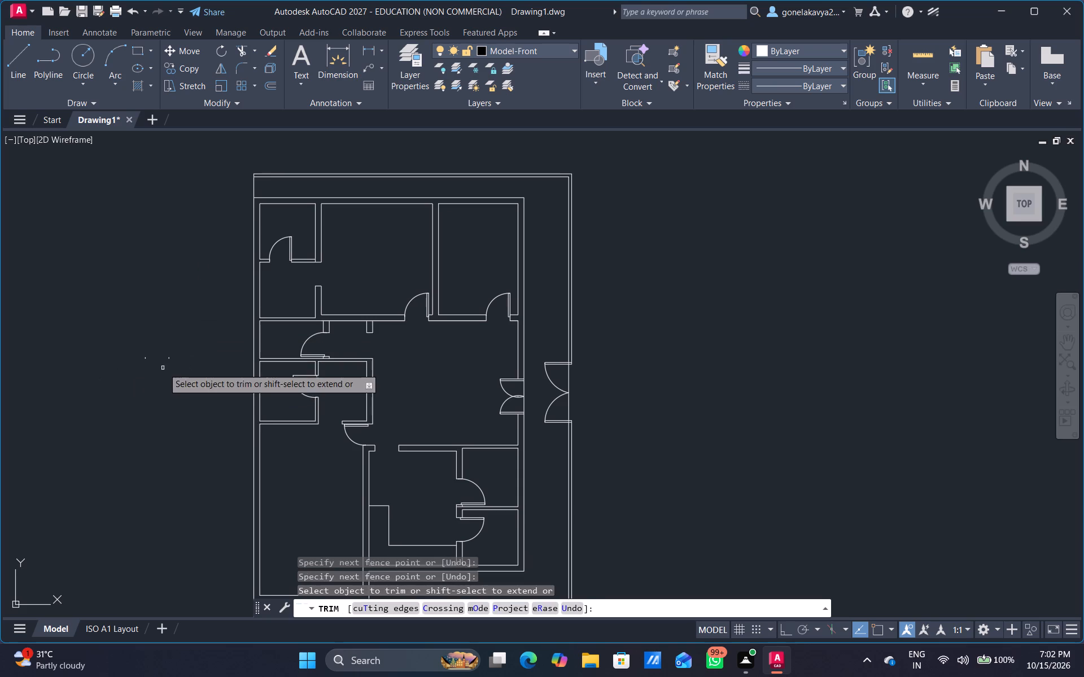
left_click_drag(167, 356, 172, 363)
left_click_drag(161, 353, 144, 357)
left_click_drag(167, 360, 172, 358)
left_click(167, 358)
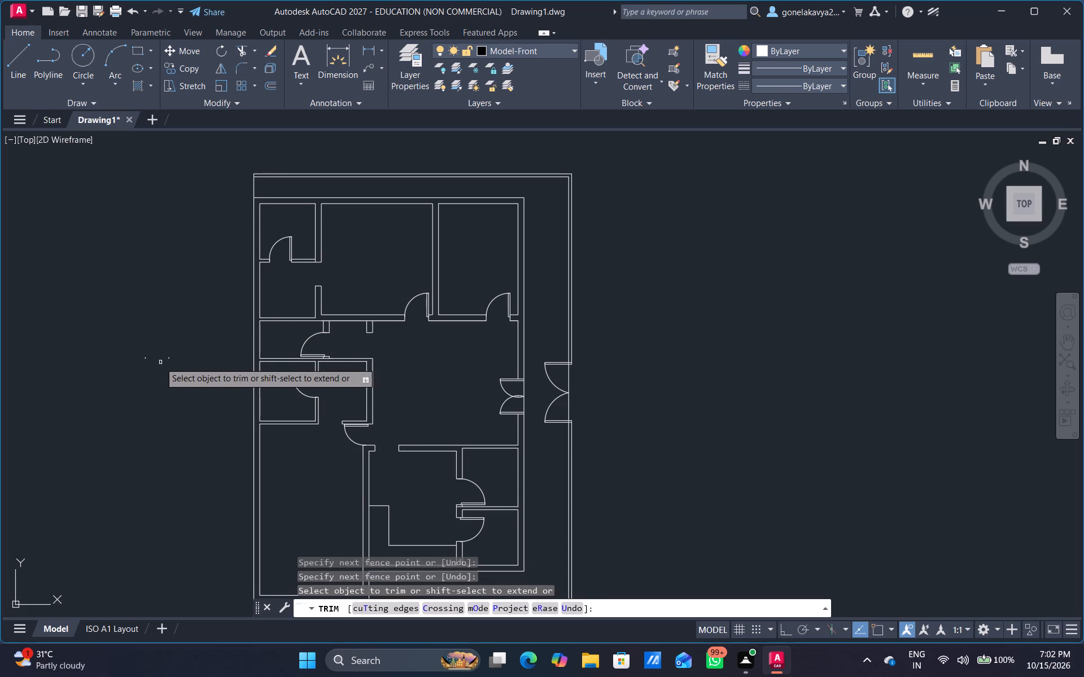
left_click_drag(167, 358, 168, 369)
scroll(115, 383, "up", 5)
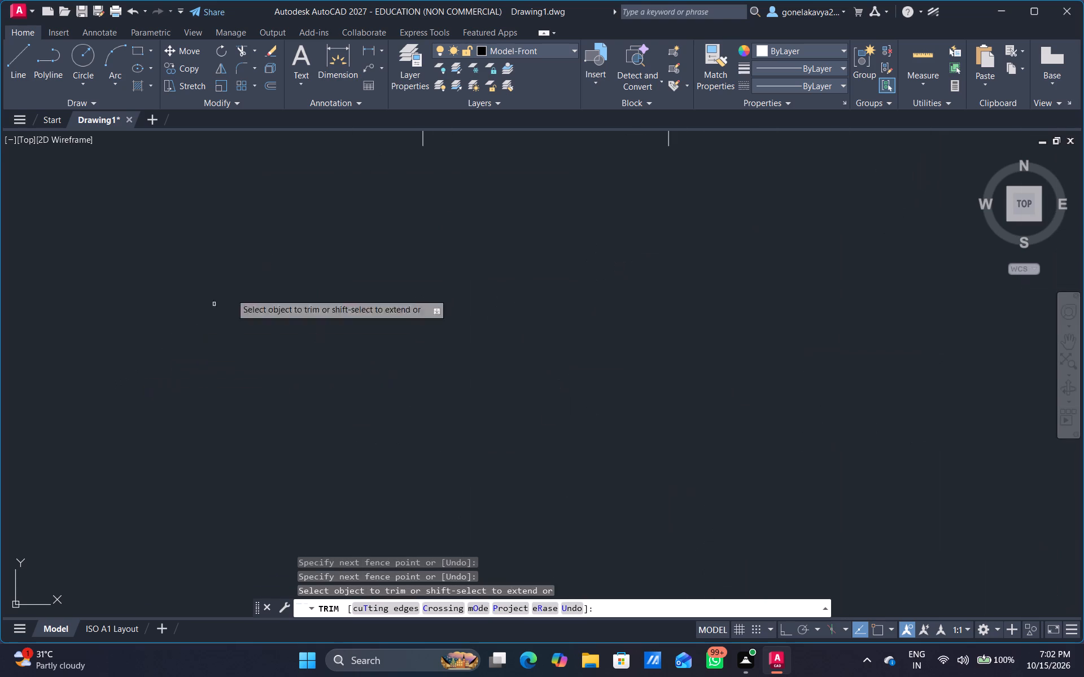
middle_click_drag(381, 294, 383, 473)
left_click_drag(420, 319, 457, 311)
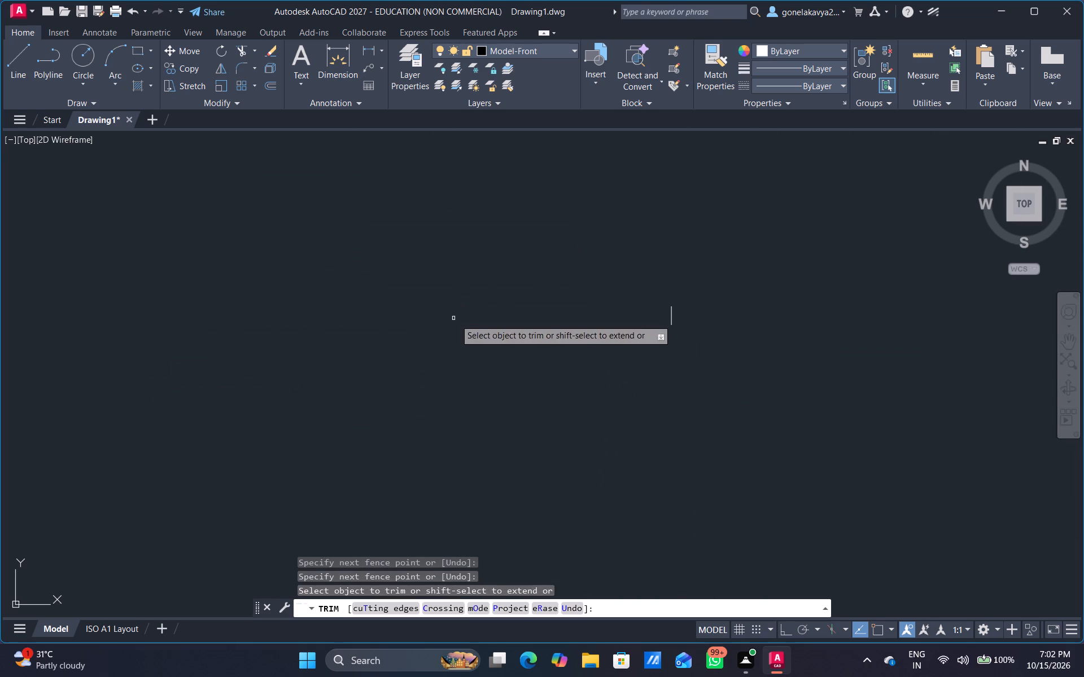
left_click_drag(680, 313, 479, 349)
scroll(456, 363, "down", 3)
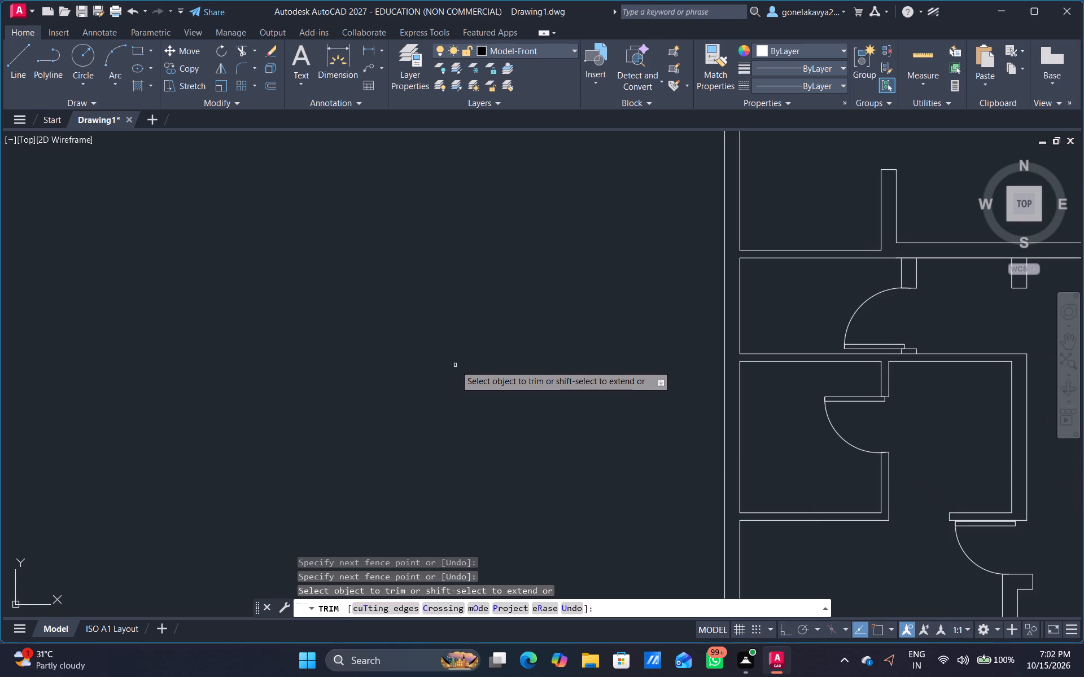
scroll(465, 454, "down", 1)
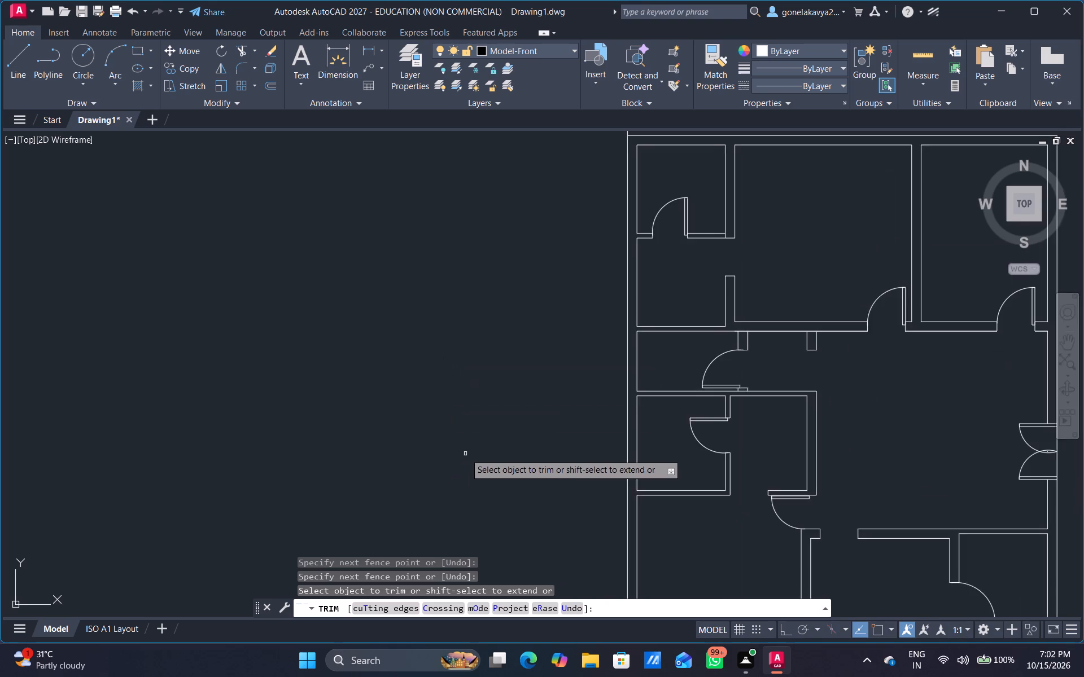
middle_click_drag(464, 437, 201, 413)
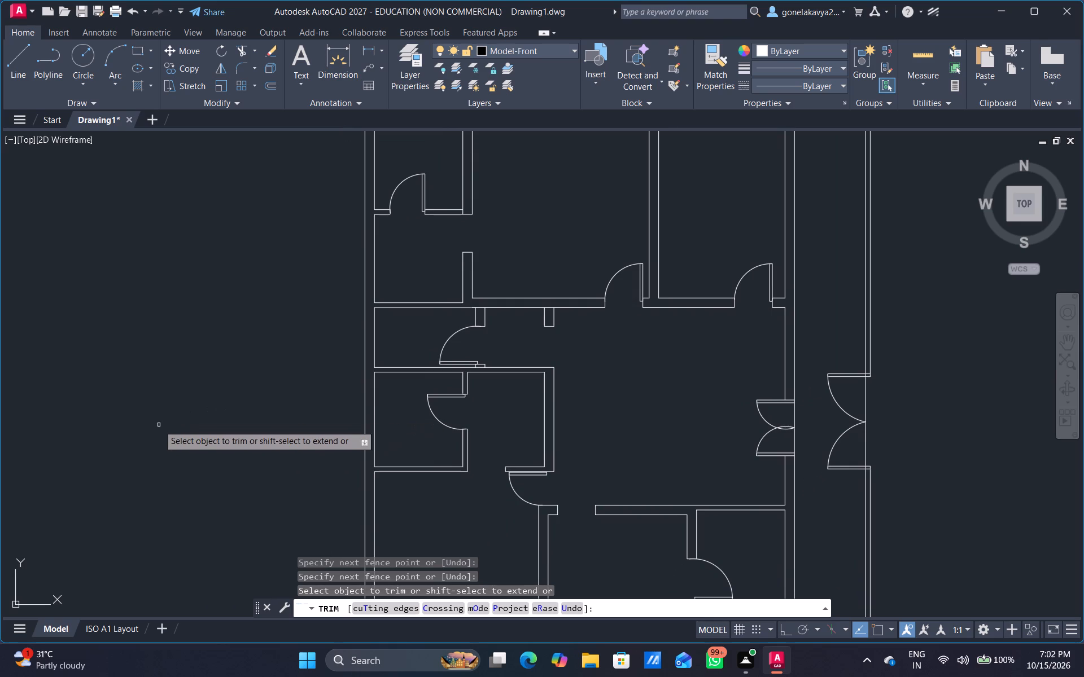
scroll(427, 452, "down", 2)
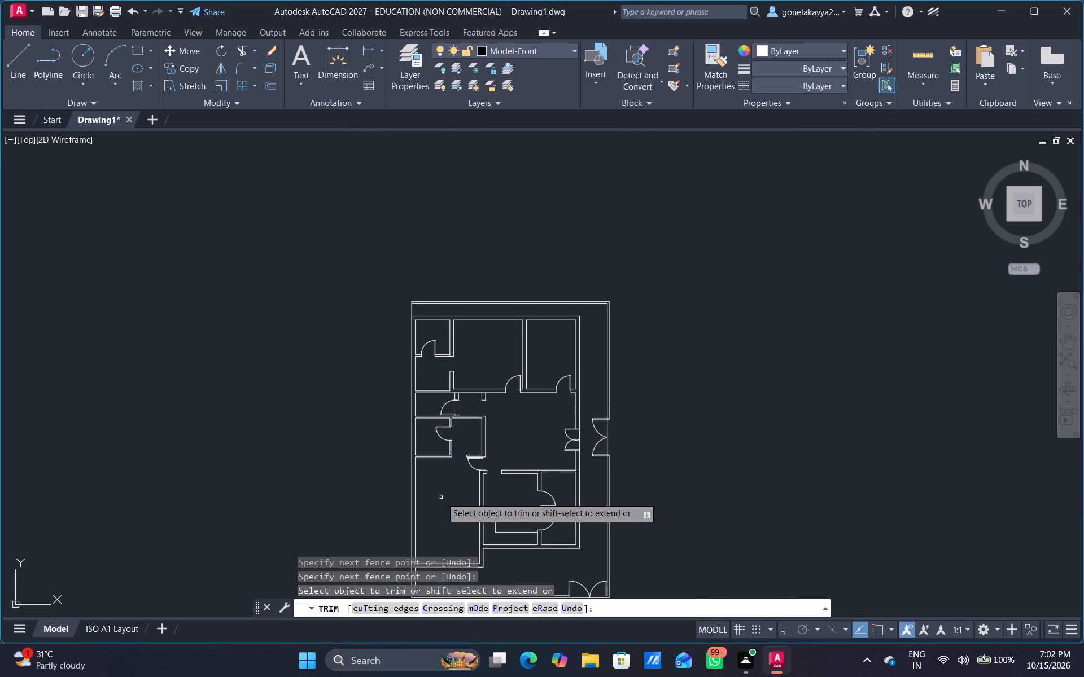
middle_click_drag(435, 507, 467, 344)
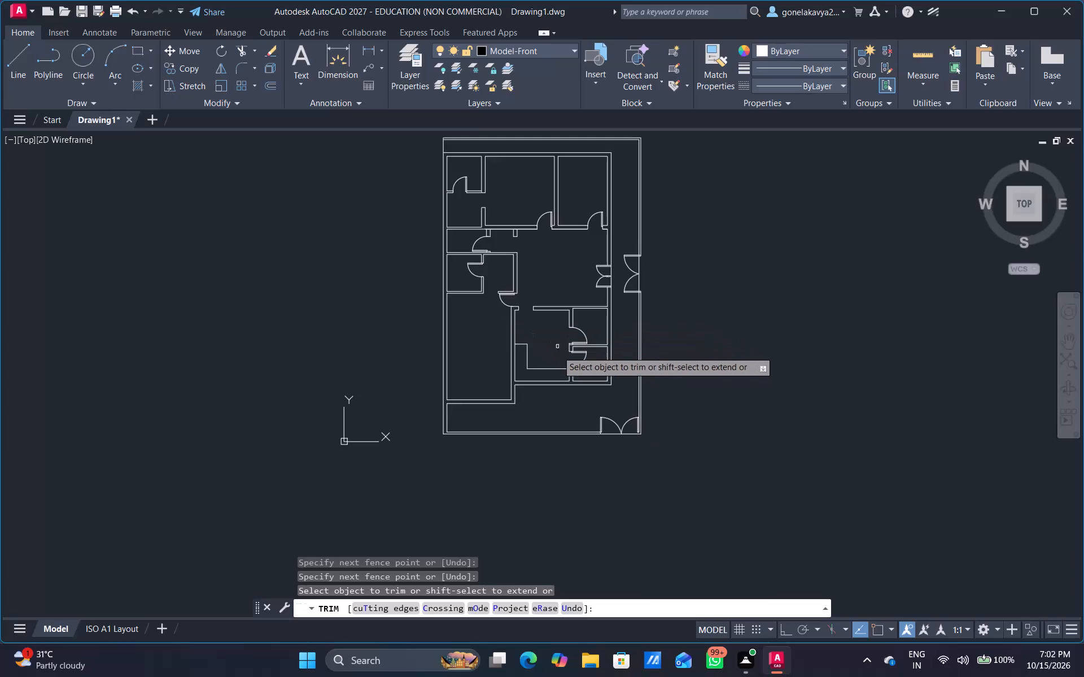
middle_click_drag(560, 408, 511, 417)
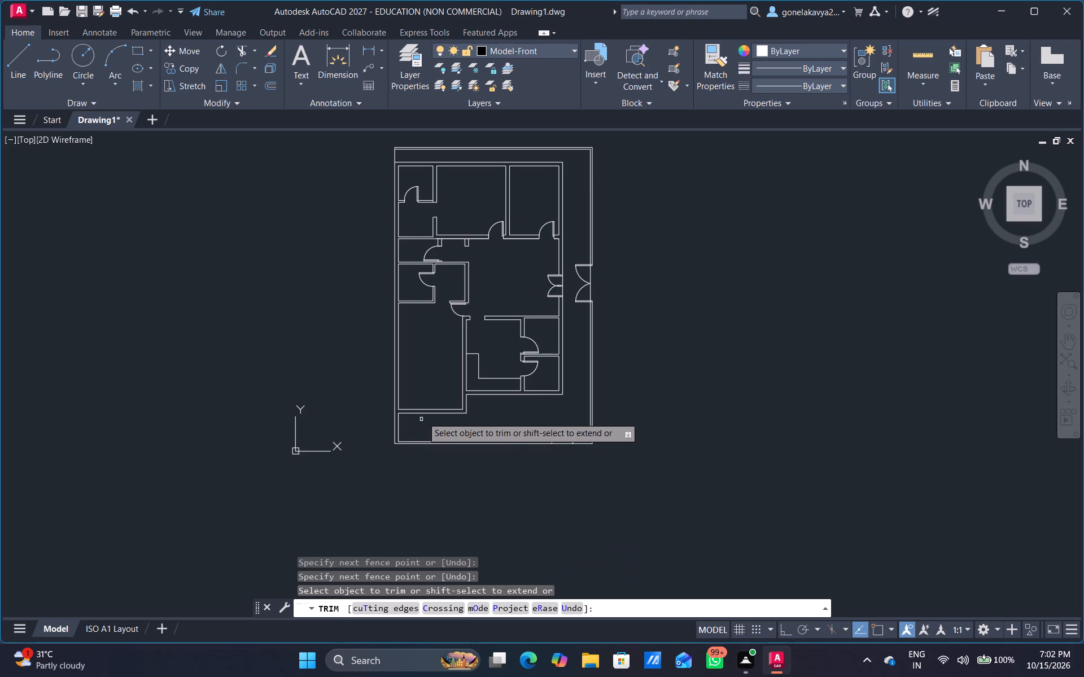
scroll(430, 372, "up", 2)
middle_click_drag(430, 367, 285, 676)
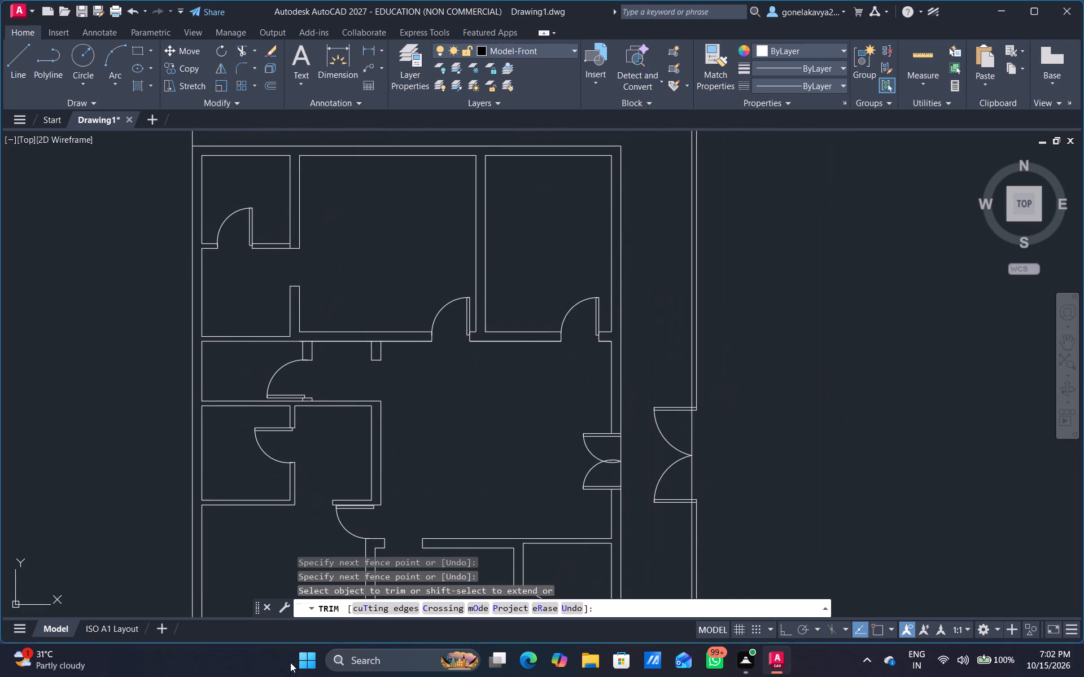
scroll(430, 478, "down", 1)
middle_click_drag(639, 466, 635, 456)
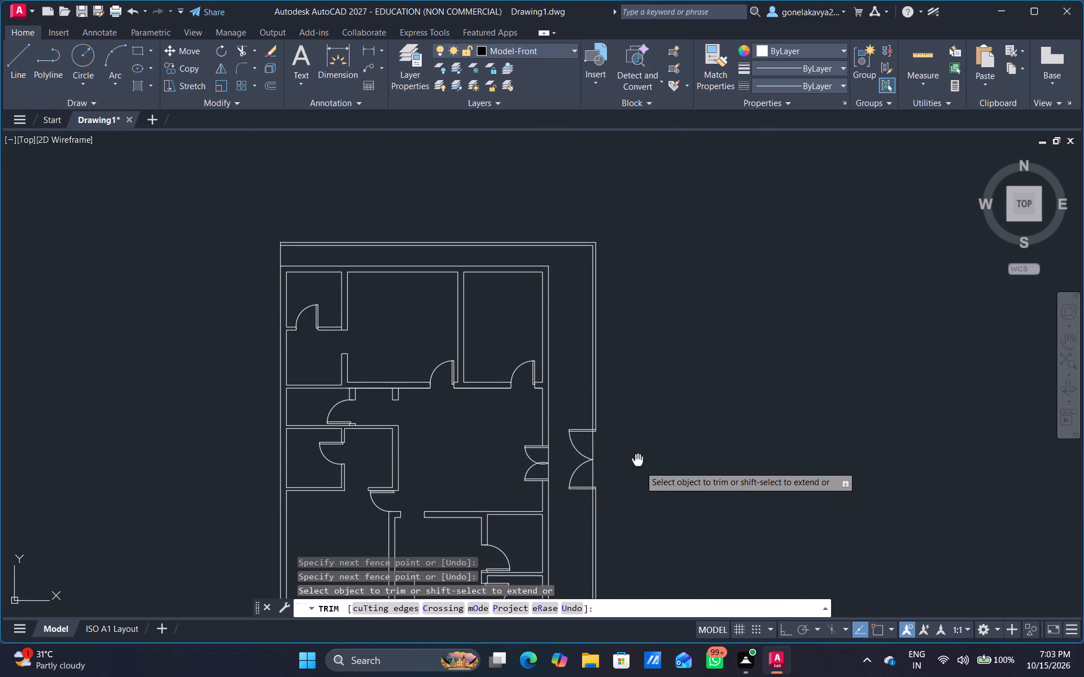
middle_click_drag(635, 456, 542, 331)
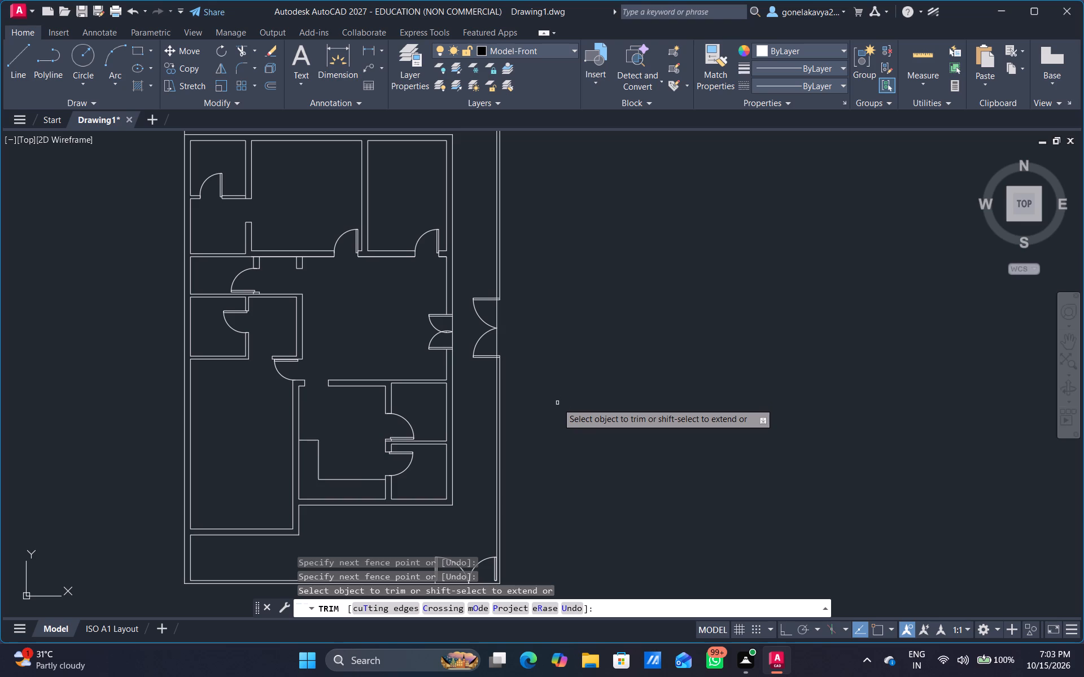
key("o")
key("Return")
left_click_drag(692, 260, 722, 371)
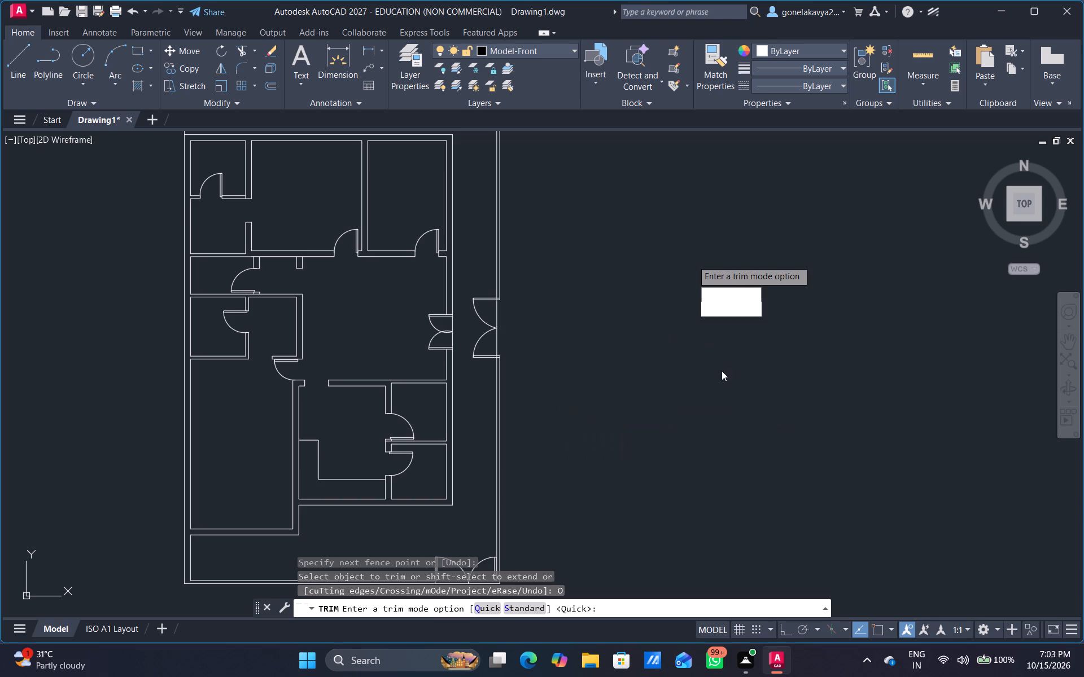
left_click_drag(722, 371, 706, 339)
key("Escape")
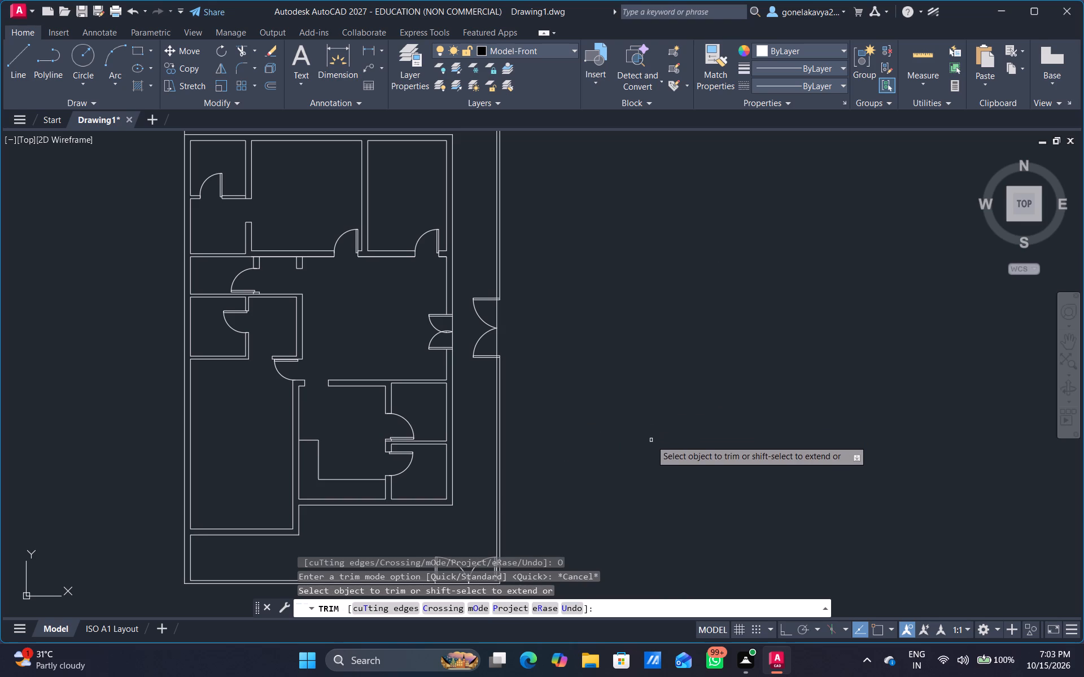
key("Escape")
With Ortho on, draw a 9" vertical line in the empty area east of the boundary wall's side gate.
key("l")
key("Return")
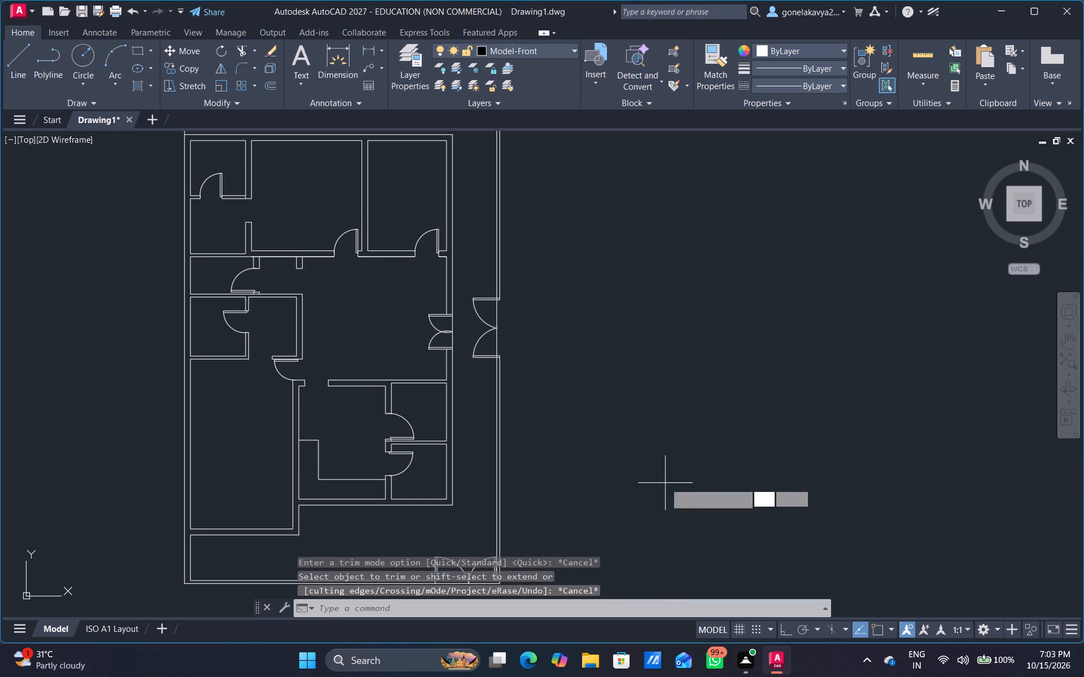
left_click_drag(635, 299, 634, 315)
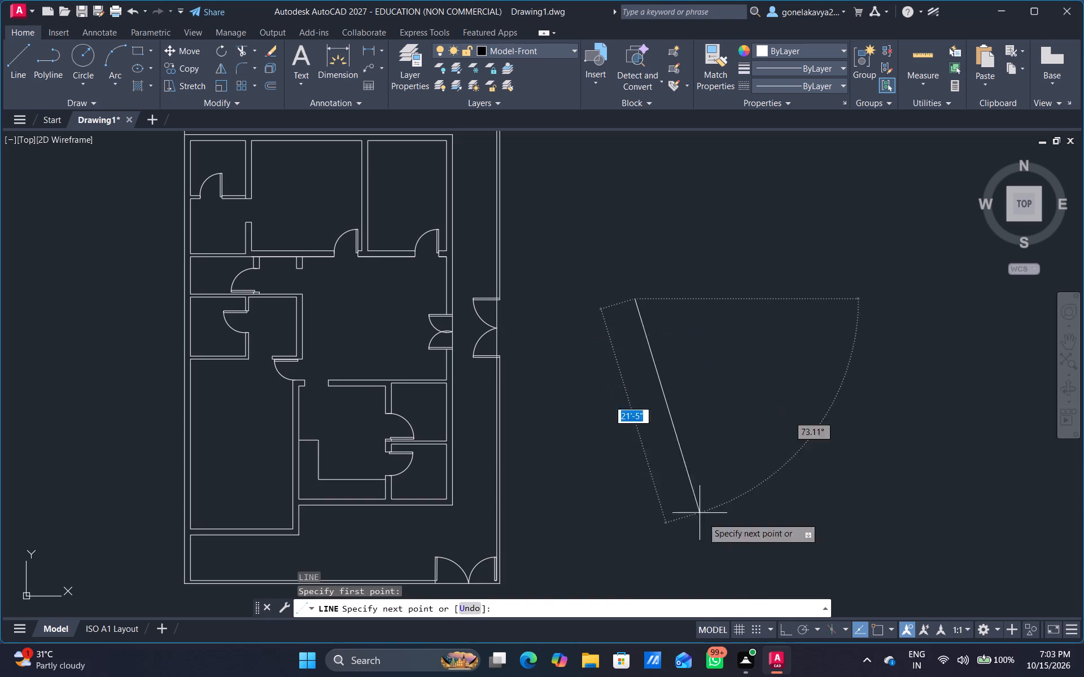
left_click(785, 636)
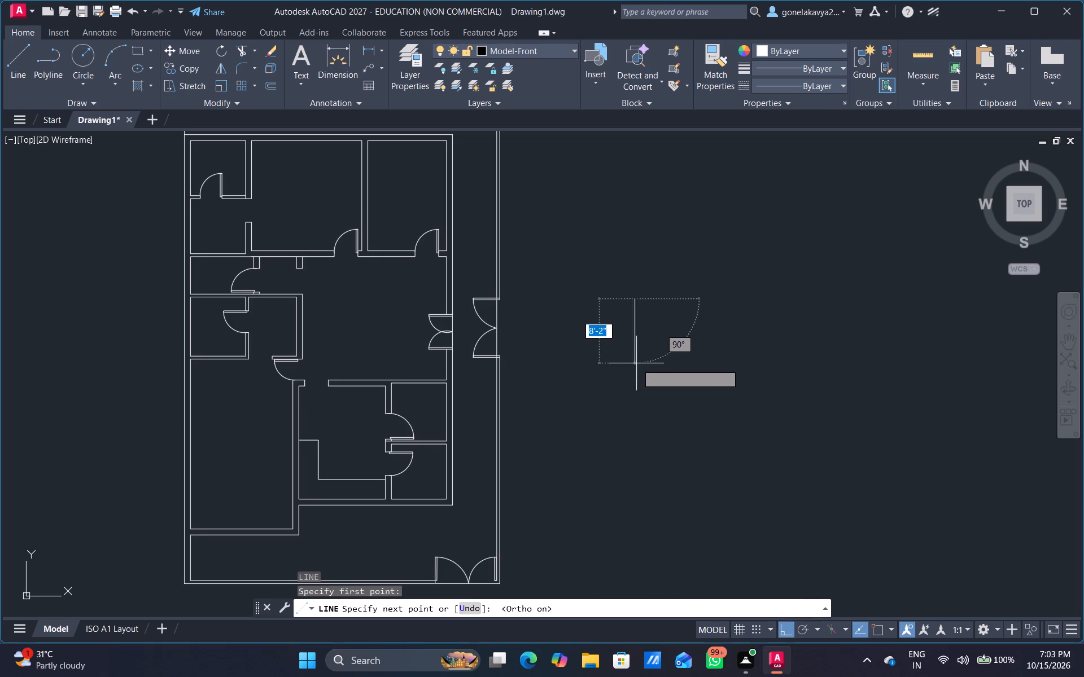
key("9")
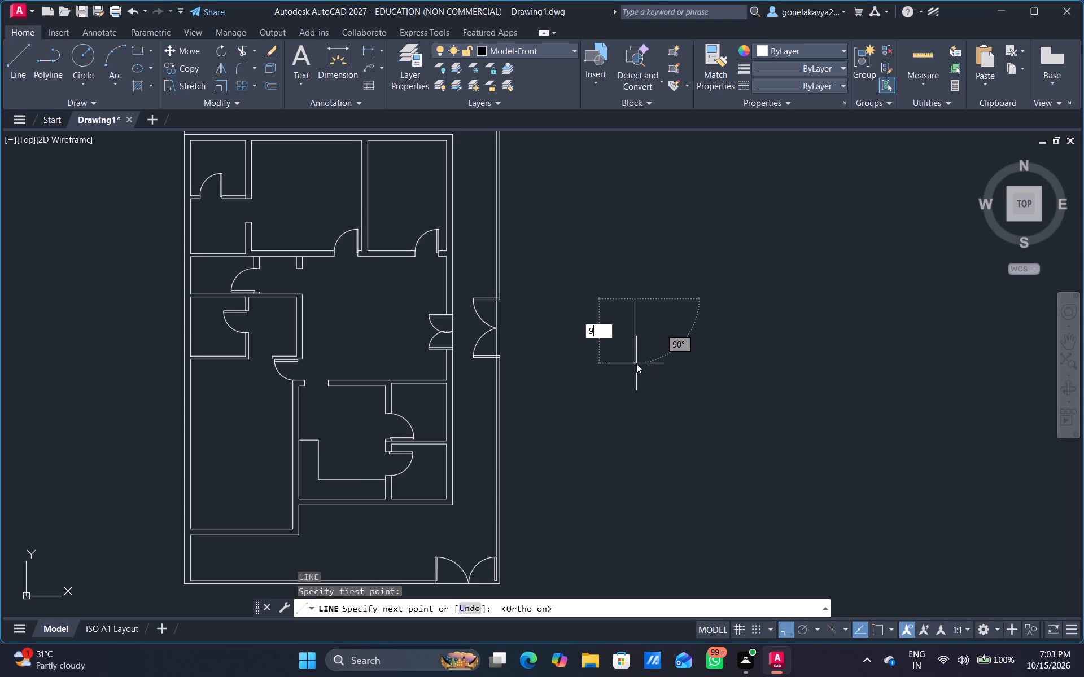
key("shift+quotedbl")
key("Return")
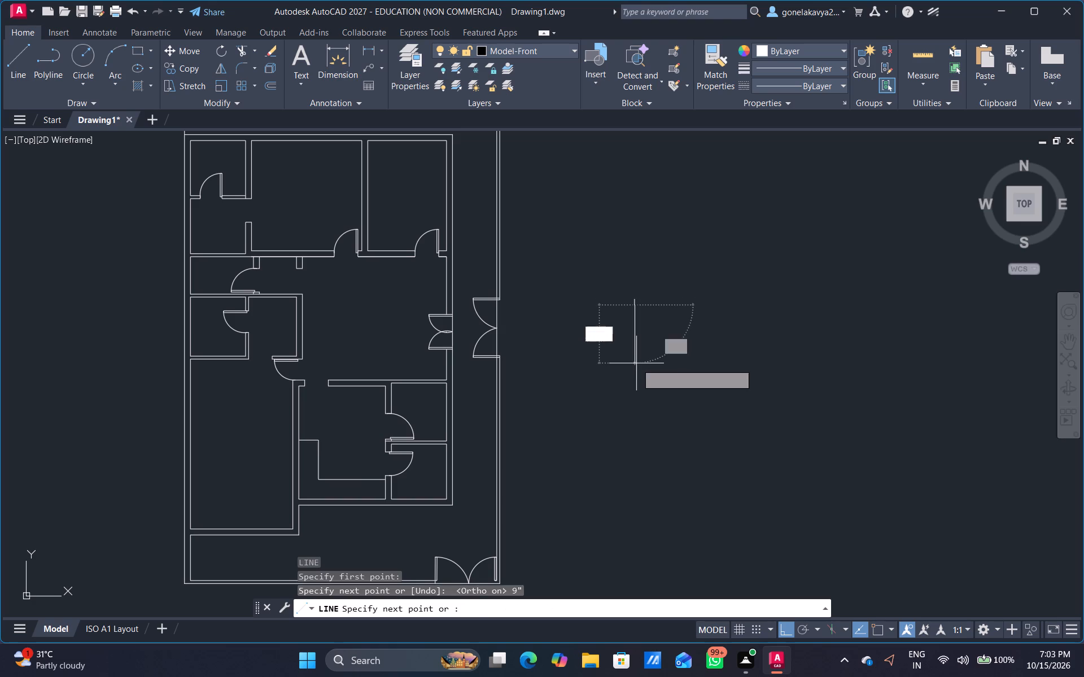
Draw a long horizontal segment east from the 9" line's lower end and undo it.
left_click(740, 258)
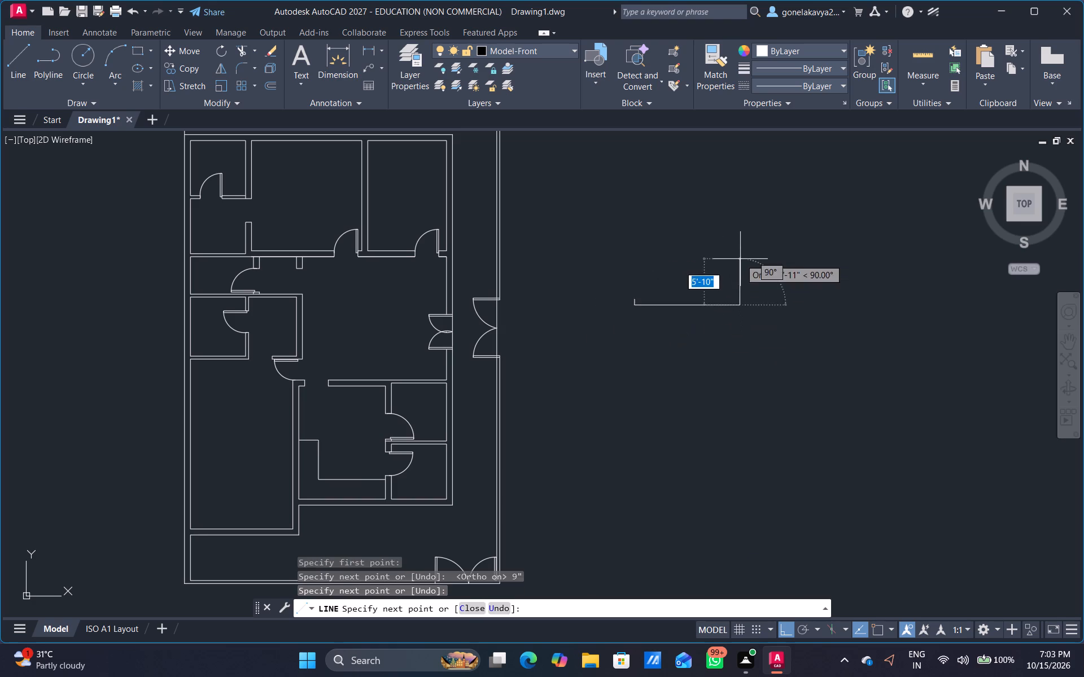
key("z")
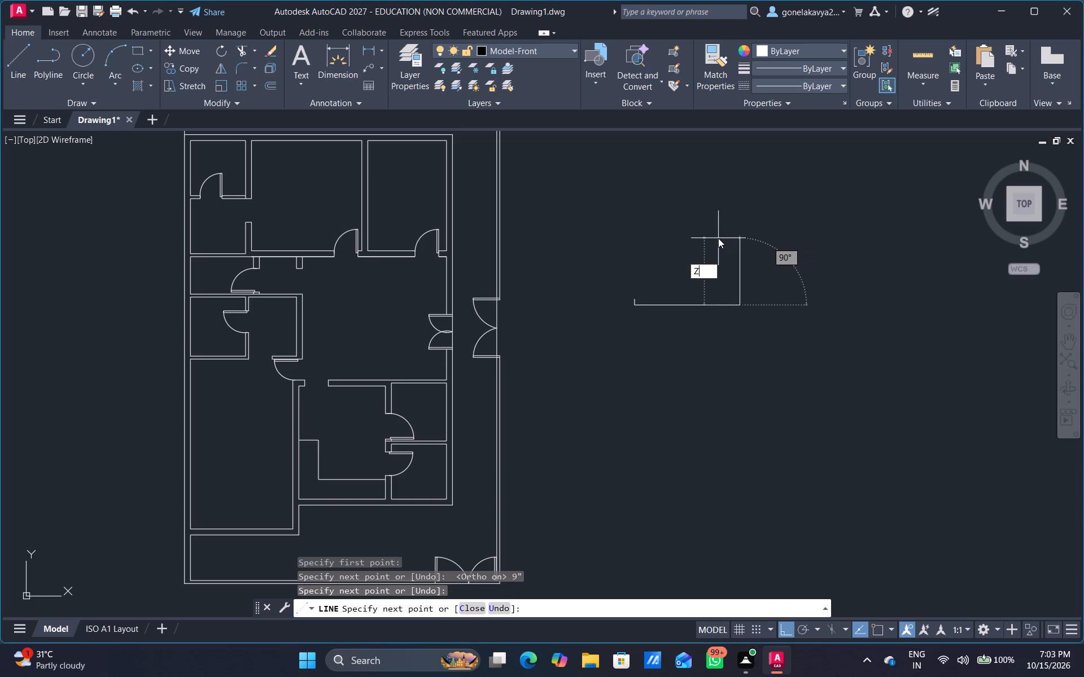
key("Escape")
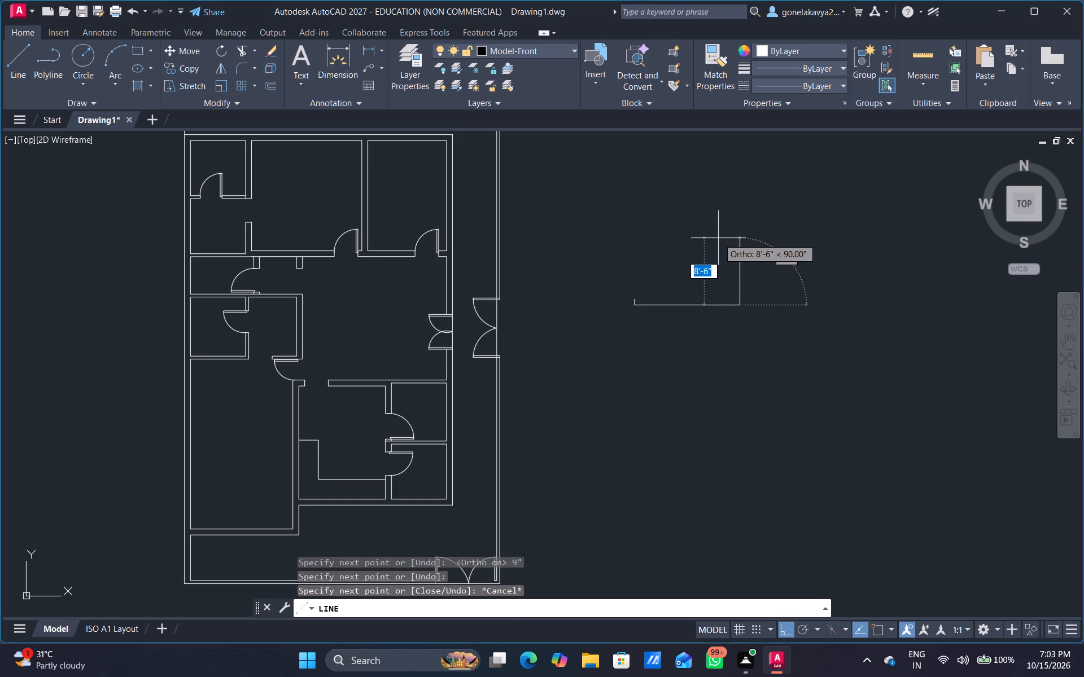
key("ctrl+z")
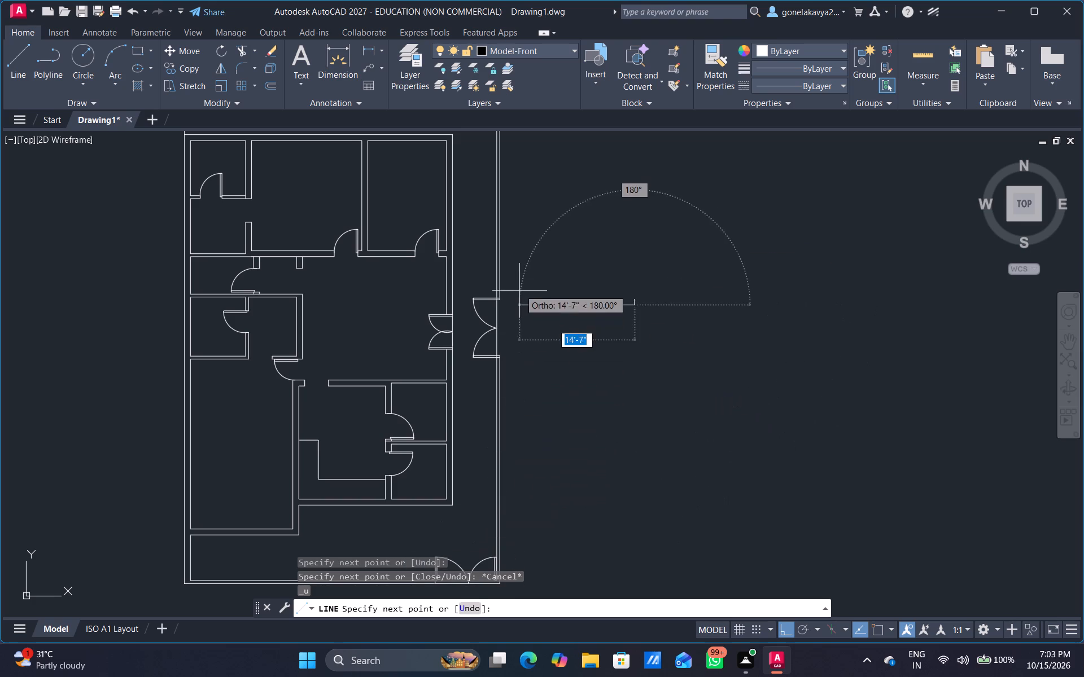
Continue the outline with a bottom edge about 6' long, a 9" east side, and a top line running west past the start.
left_click(683, 298)
type("9\"")
key("Return")
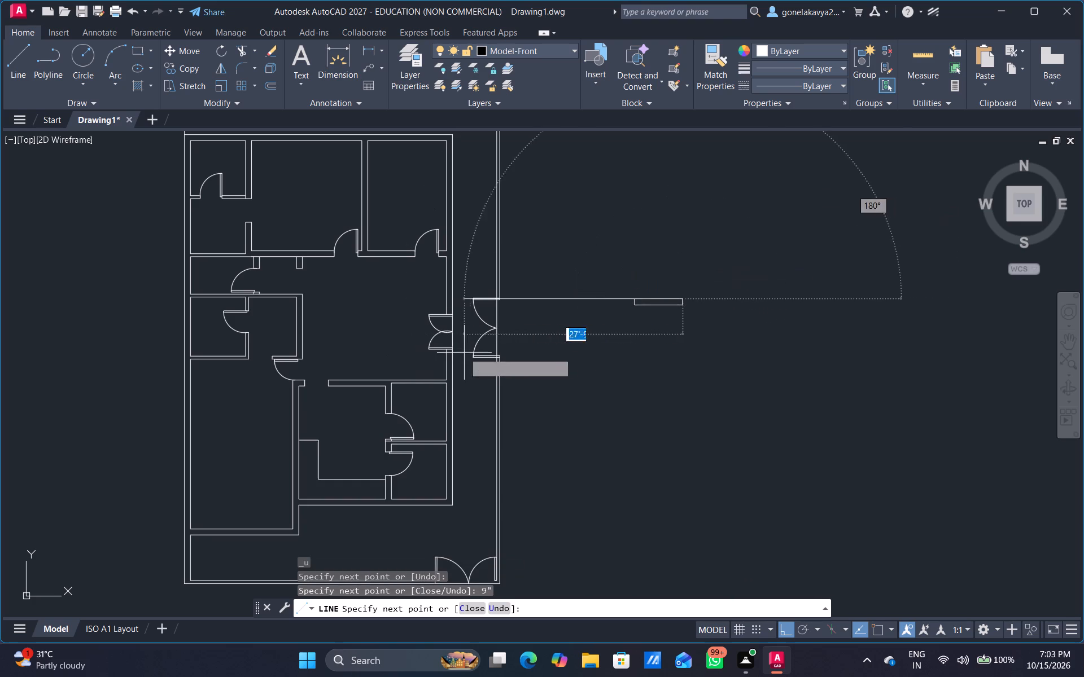
left_click(562, 324)
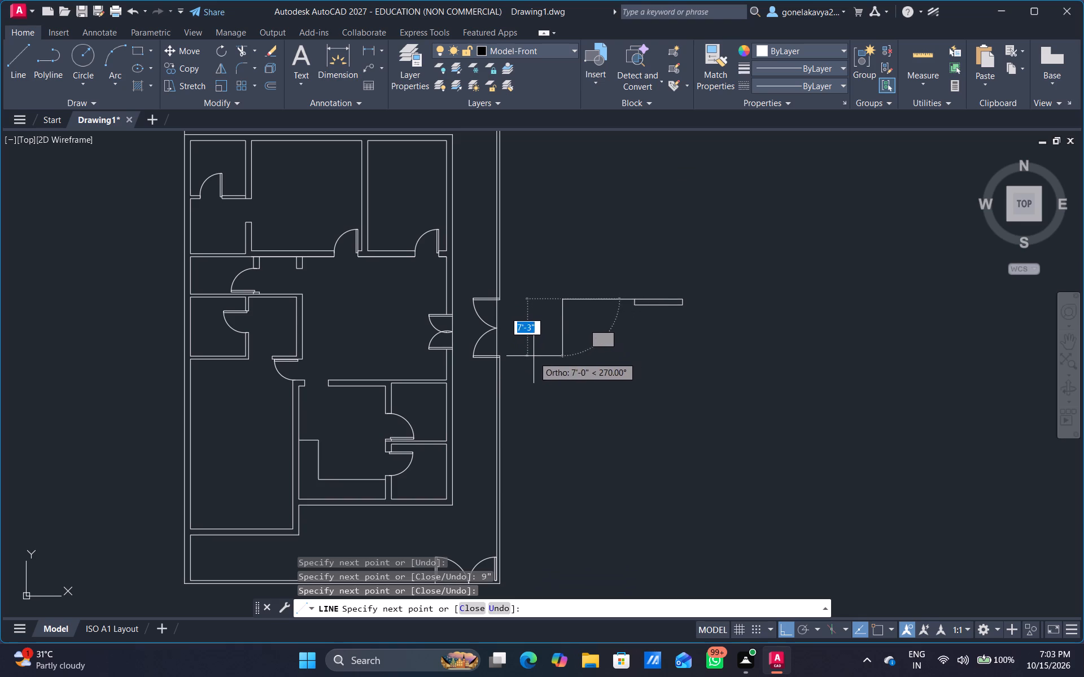
key("Escape")
Trim the top line's overhang west of the thin window rectangle.
key("t")
key("r")
key("space")
scroll(590, 306, "up", 3)
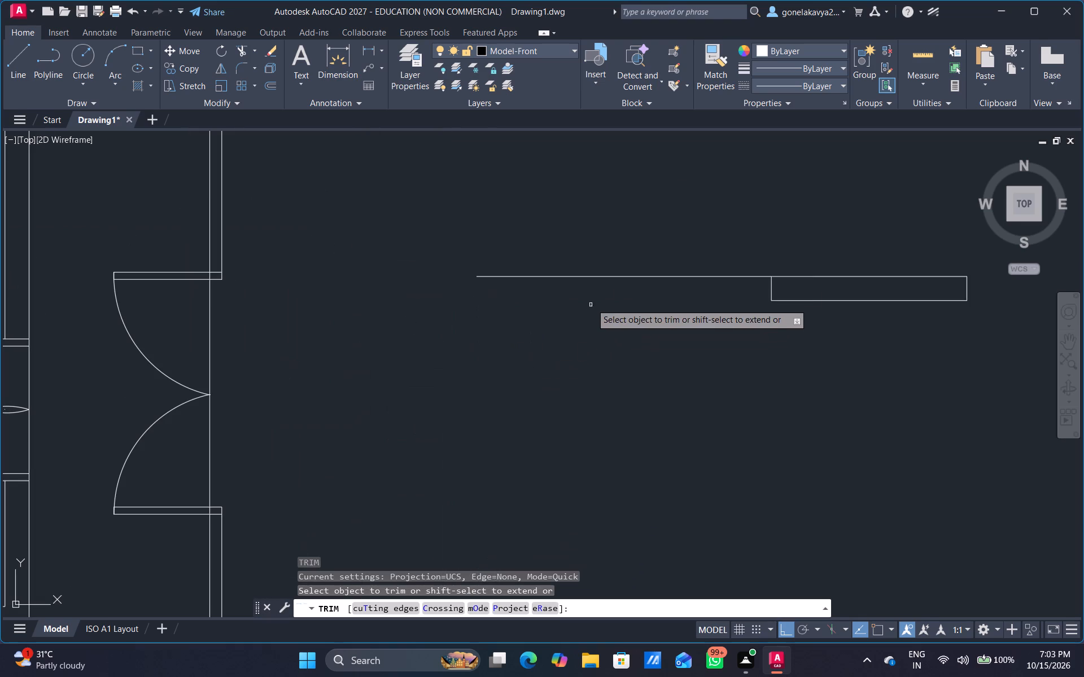
left_click_drag(631, 188, 663, 357)
middle_click_drag(772, 349, 384, 448)
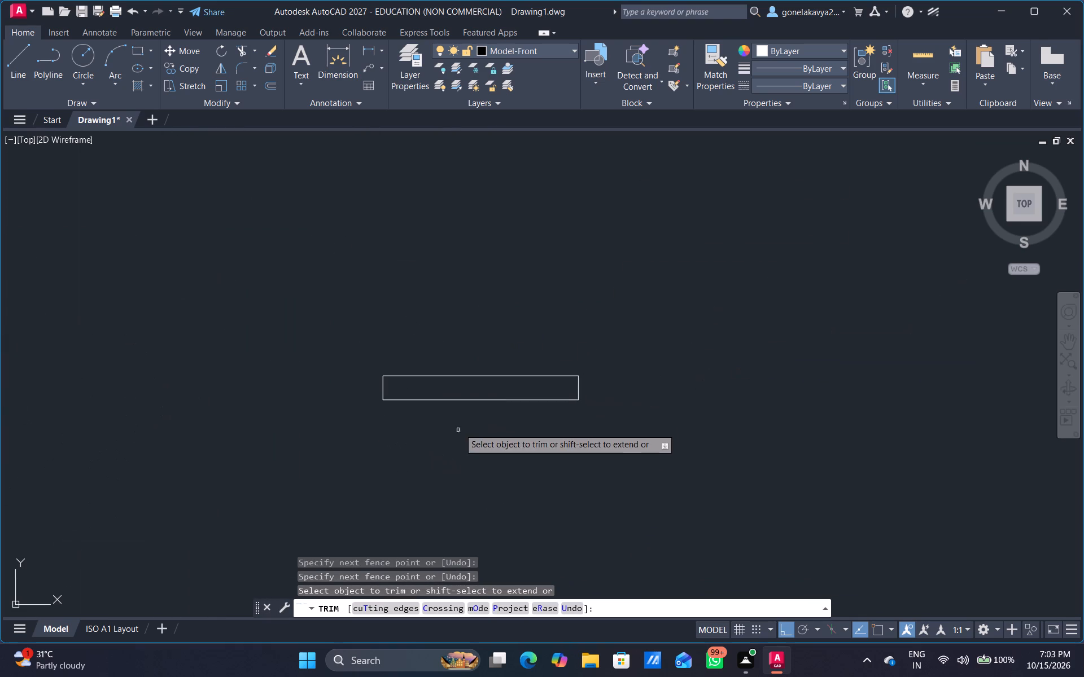
scroll(466, 413, "up", 1)
middle_click_drag(480, 449, 435, 478)
key("Escape")
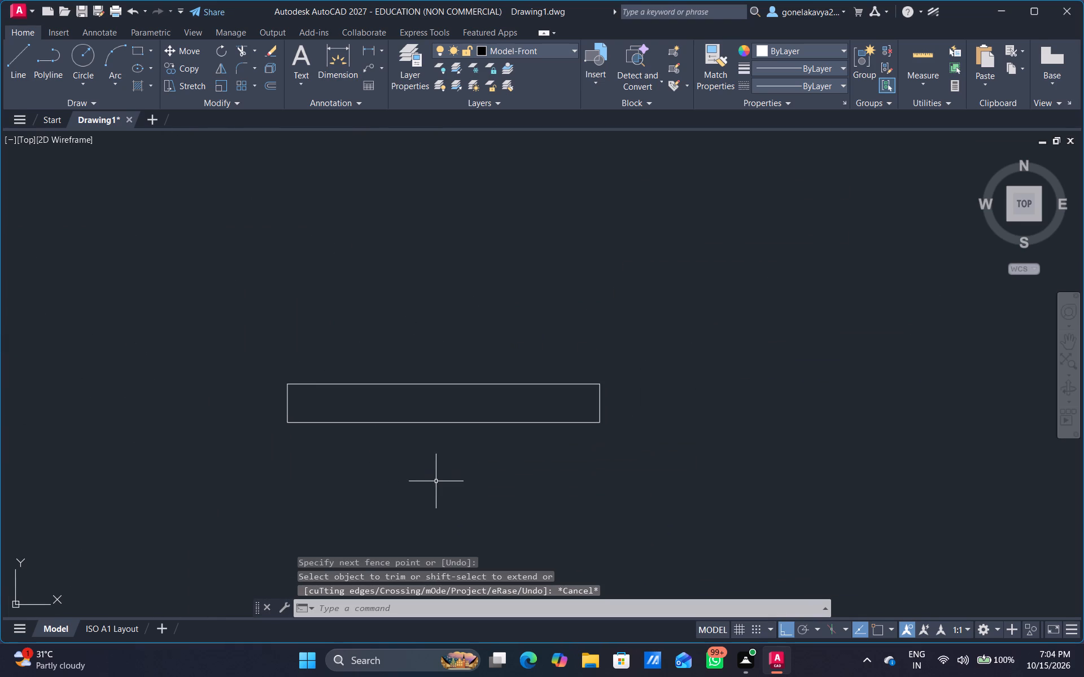
Offset the window rectangle's top and bottom long edges 6" inward to make its two inner lines.
key("o")
key("Return")
type("6\"")
key("Return")
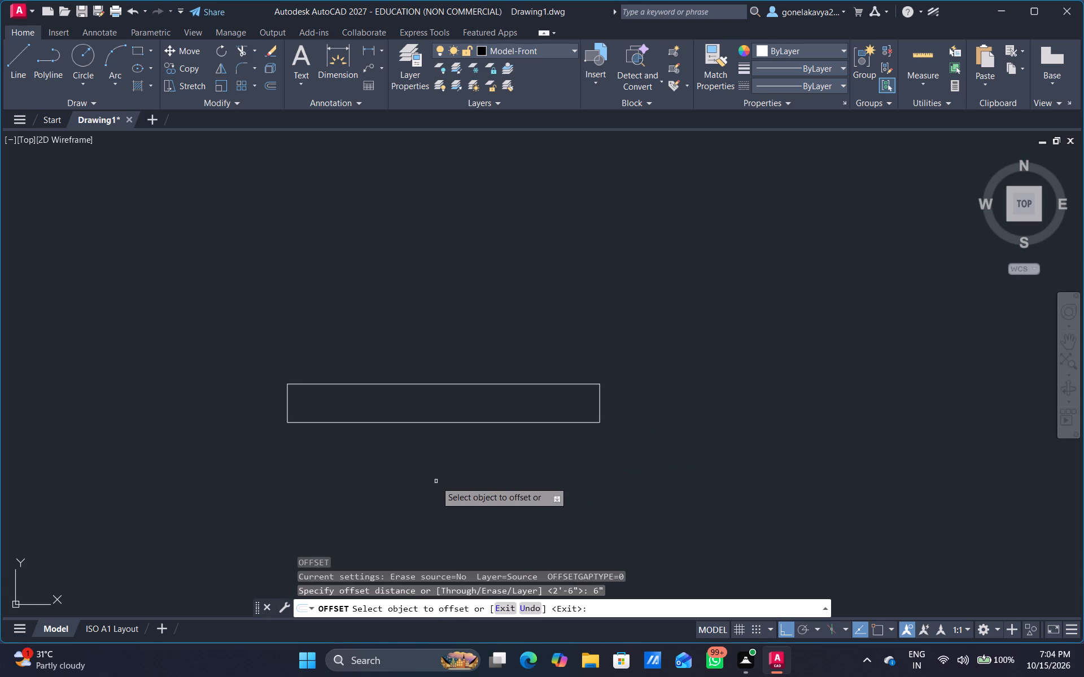
left_click(484, 385)
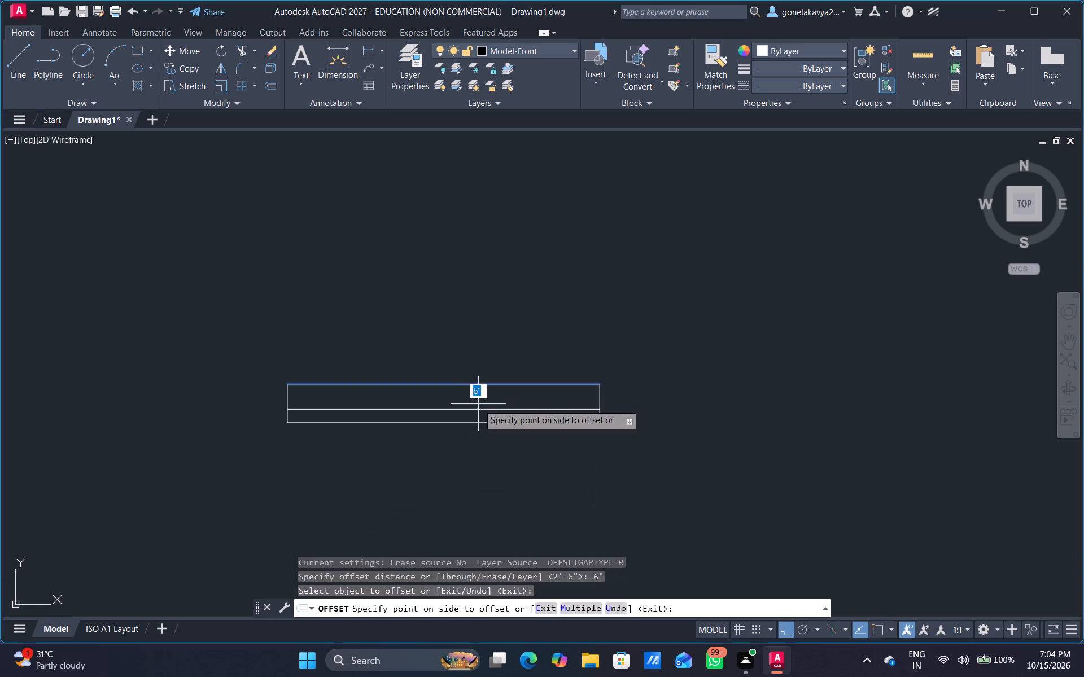
left_click(479, 404)
left_click(481, 423)
left_click(500, 393)
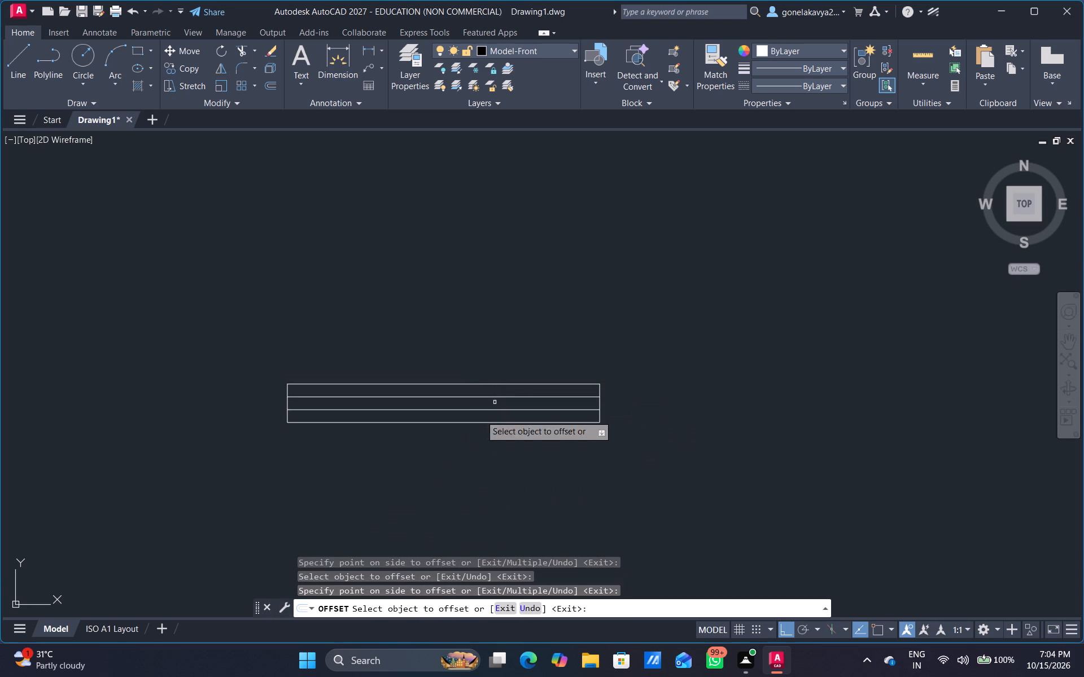
scroll(389, 462, "down", 1)
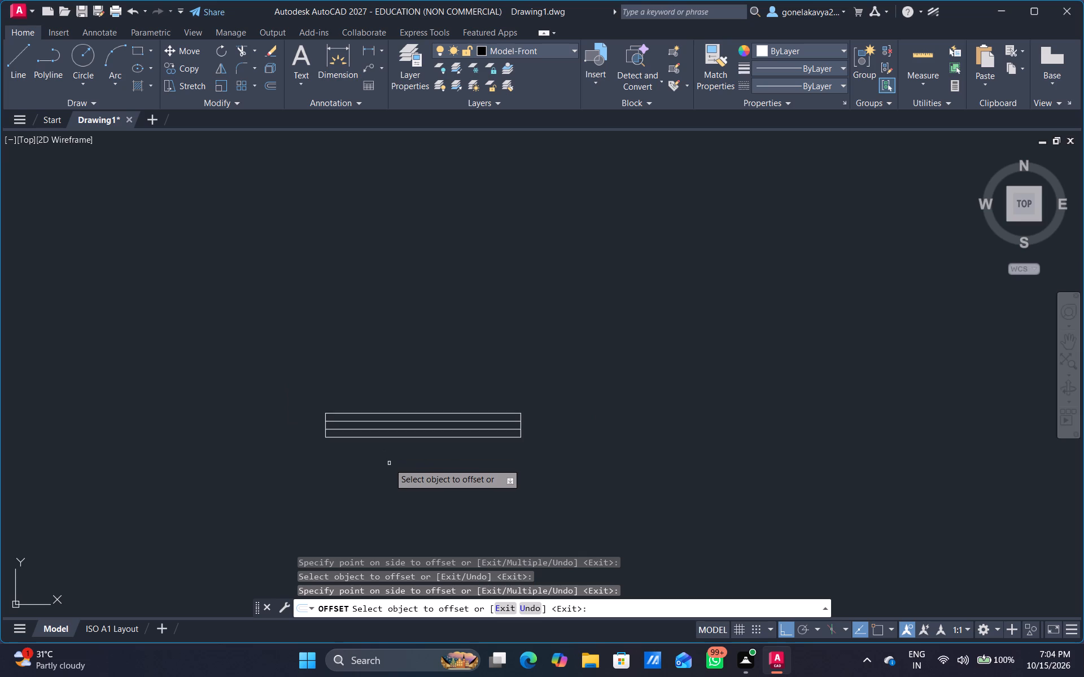
key("Escape")
Copy the complete window symbol straight north of the original.
left_click_drag(614, 450, 584, 469)
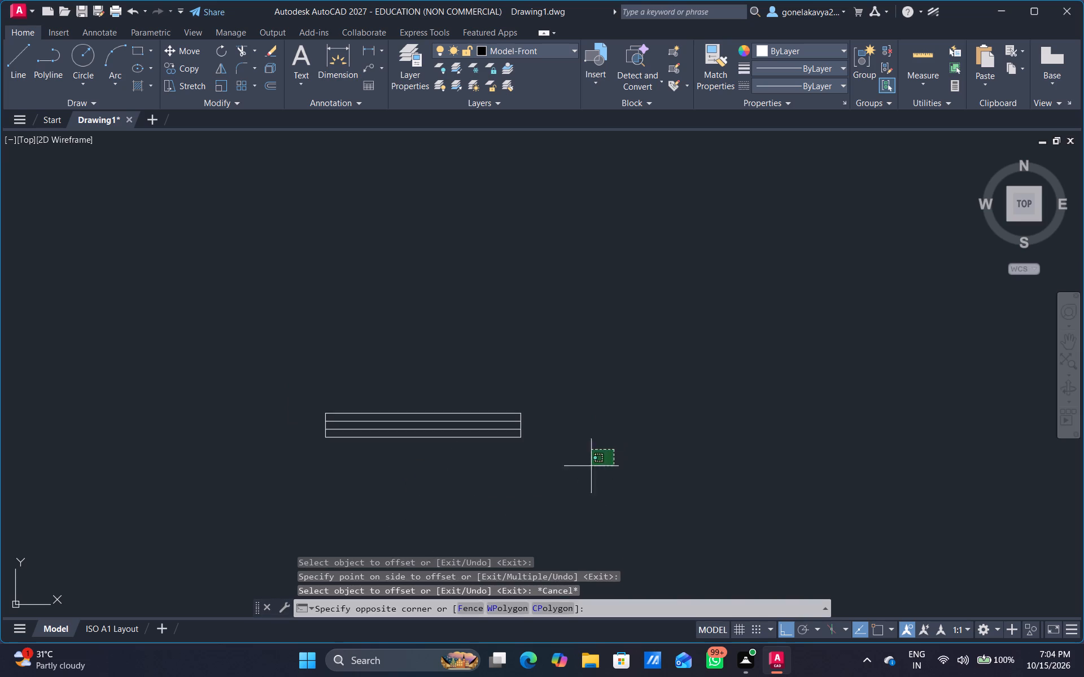
left_click_drag(584, 469, 508, 286)
right_click(487, 300)
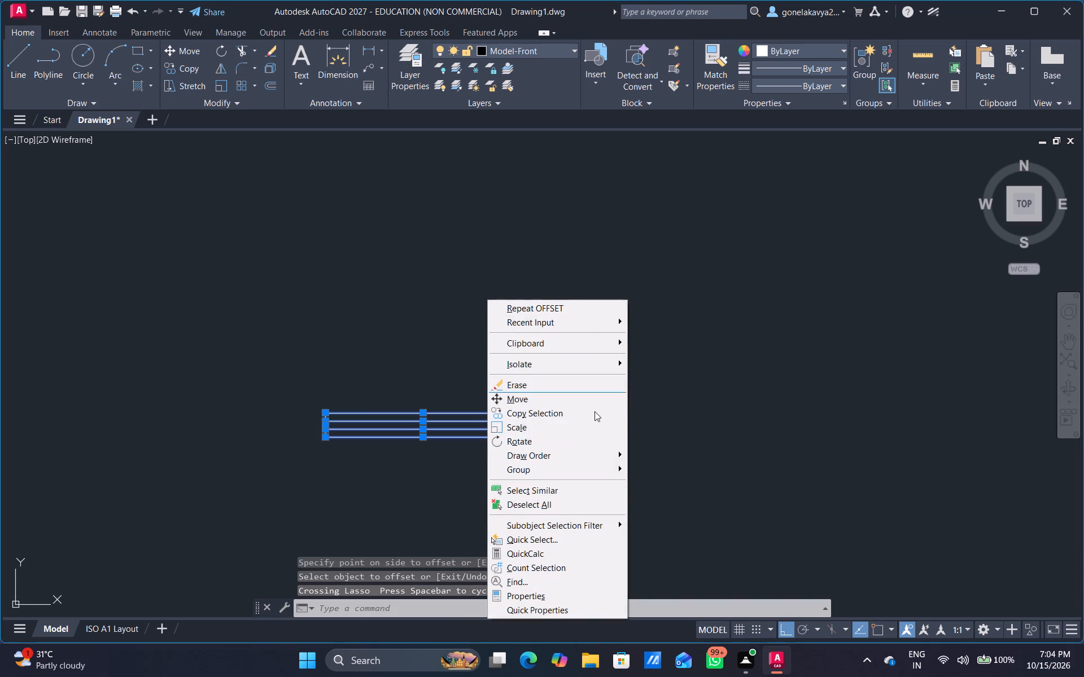
left_click(585, 414)
left_click_drag(526, 428, 507, 446)
scroll(178, 314, "down", 4)
left_click(197, 262)
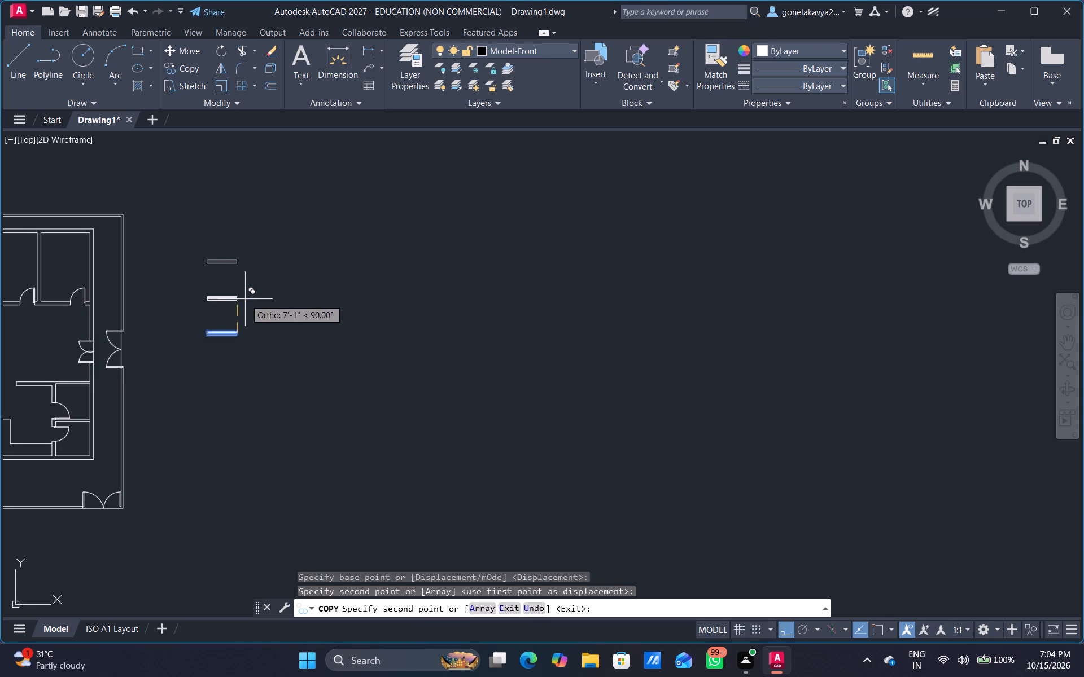
key("Escape")
Rotate the northern window copy a quarter turn clockwise into a vertical window.
left_click_drag(230, 282, 244, 302)
middle_click_drag(231, 292, 335, 362)
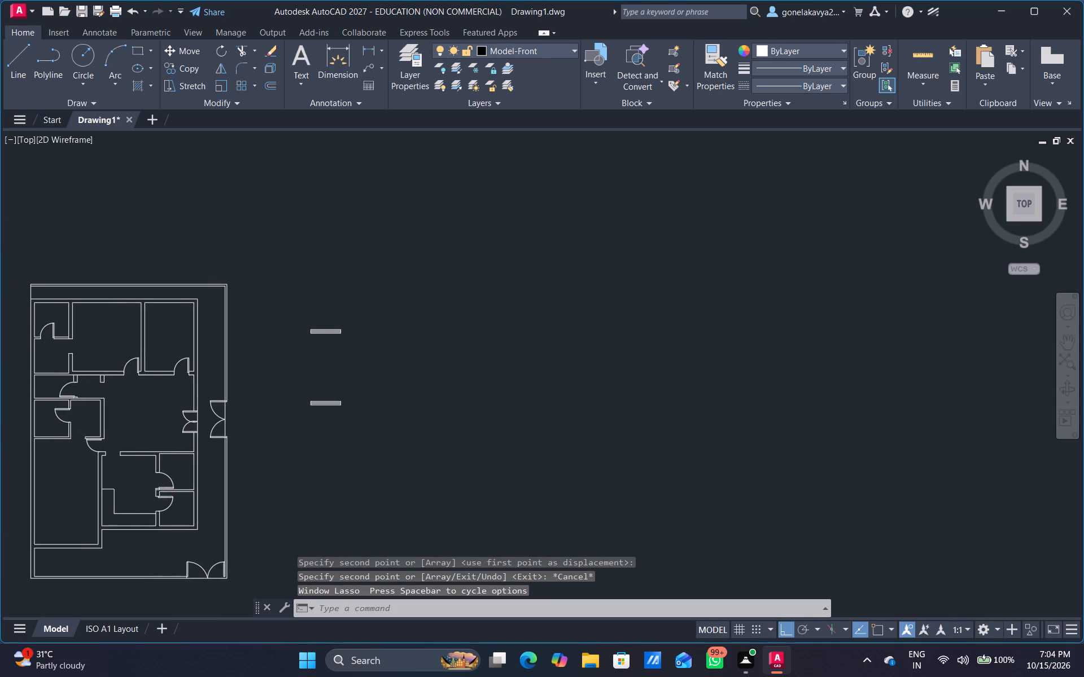
scroll(331, 363, "up", 3)
middle_click_drag(335, 383, 378, 463)
left_click_drag(442, 328, 411, 257)
right_click(383, 274)
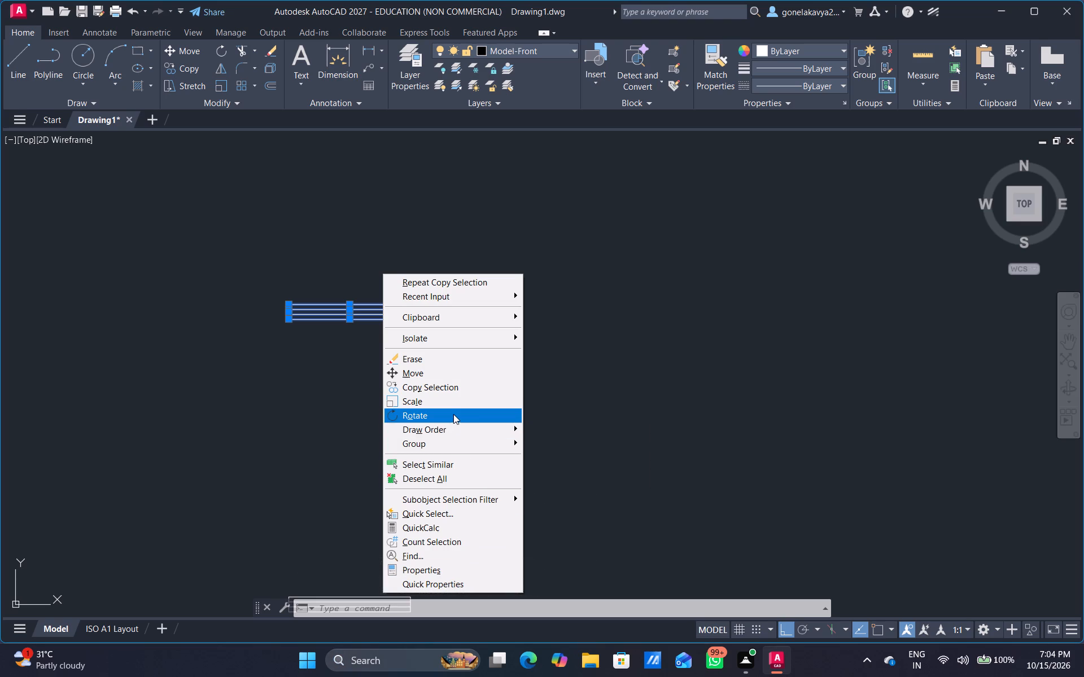
left_click(478, 416)
left_click_drag(458, 386, 434, 430)
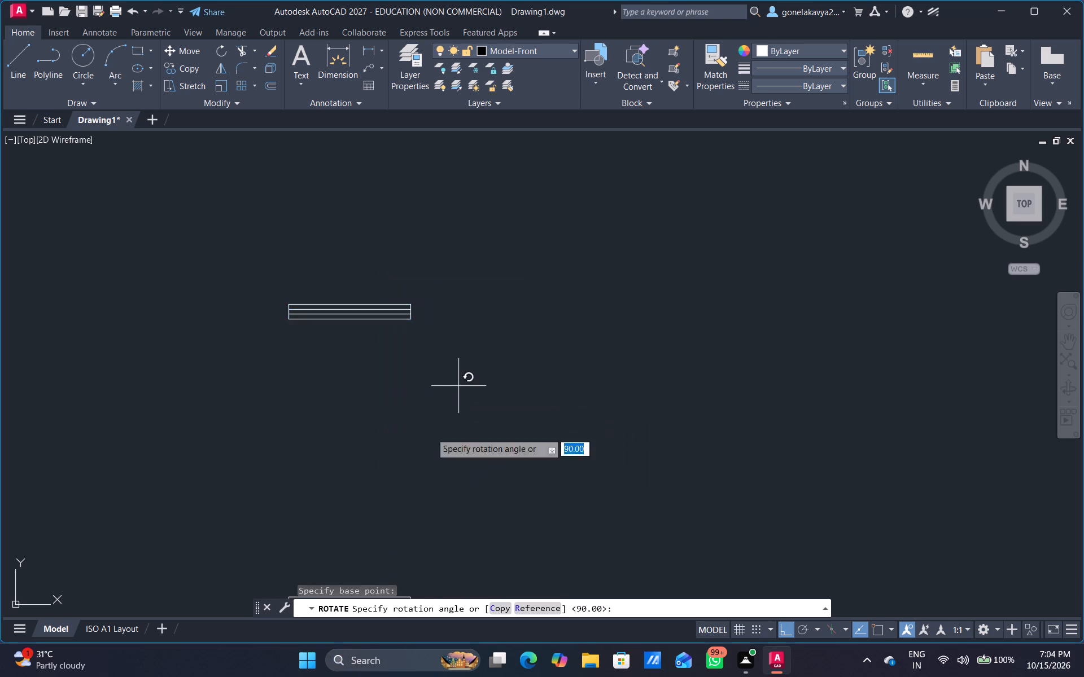
left_click(437, 442)
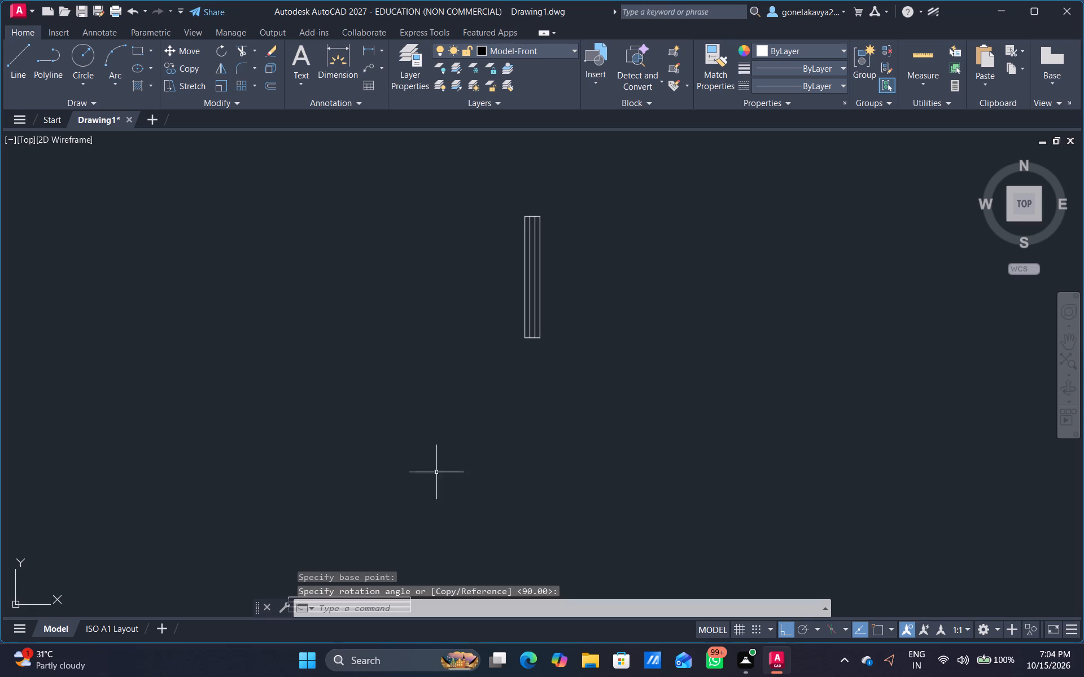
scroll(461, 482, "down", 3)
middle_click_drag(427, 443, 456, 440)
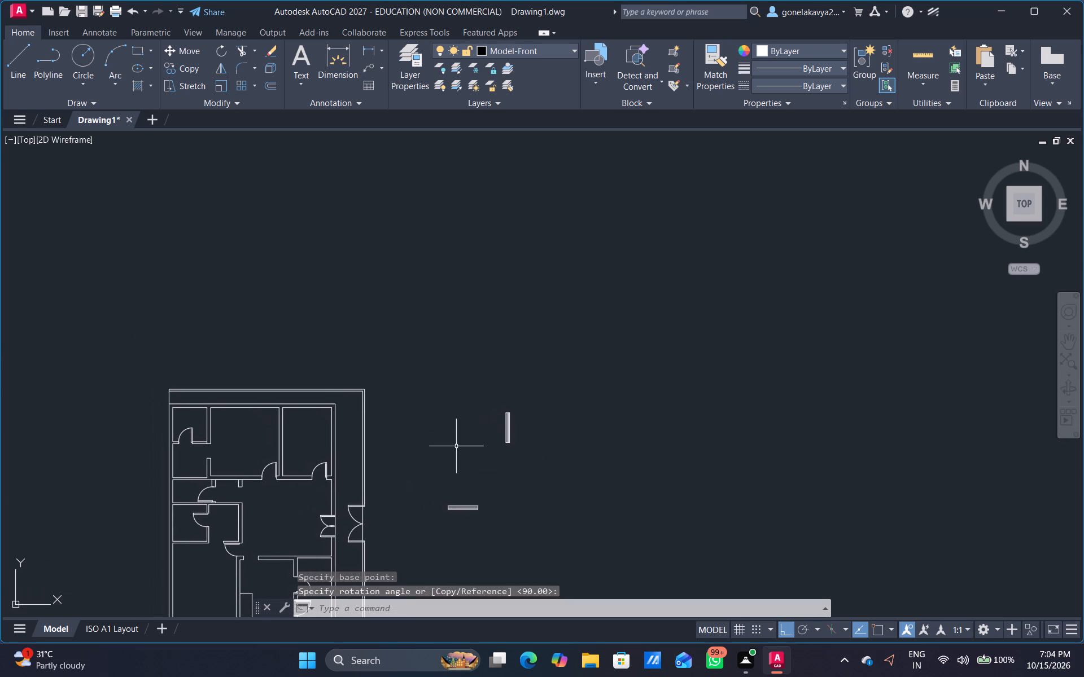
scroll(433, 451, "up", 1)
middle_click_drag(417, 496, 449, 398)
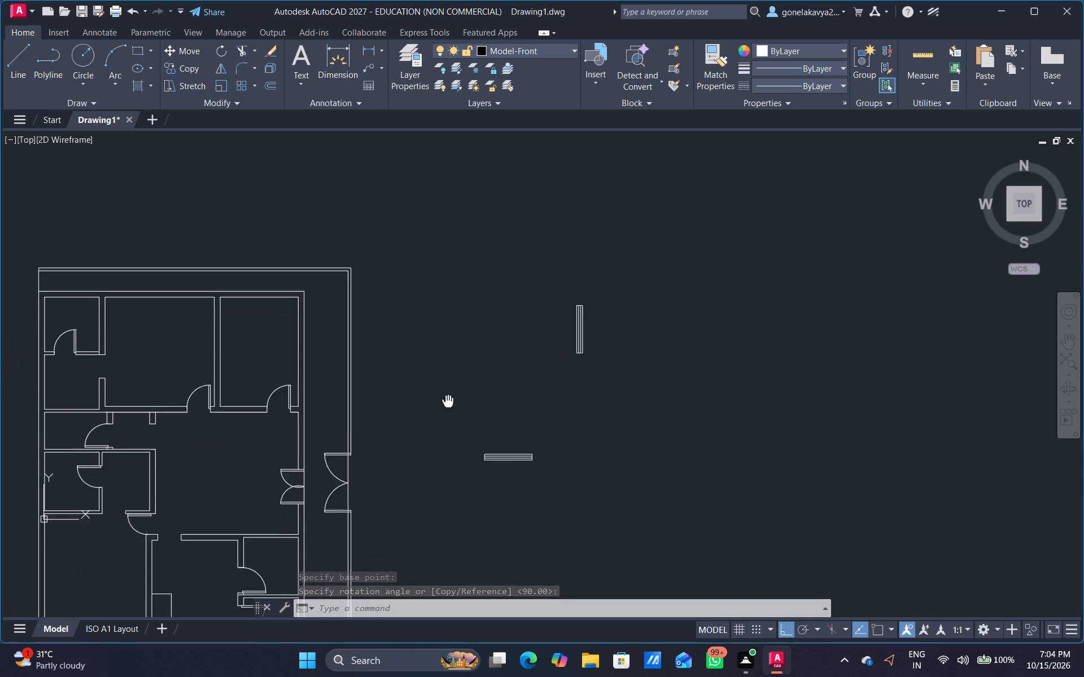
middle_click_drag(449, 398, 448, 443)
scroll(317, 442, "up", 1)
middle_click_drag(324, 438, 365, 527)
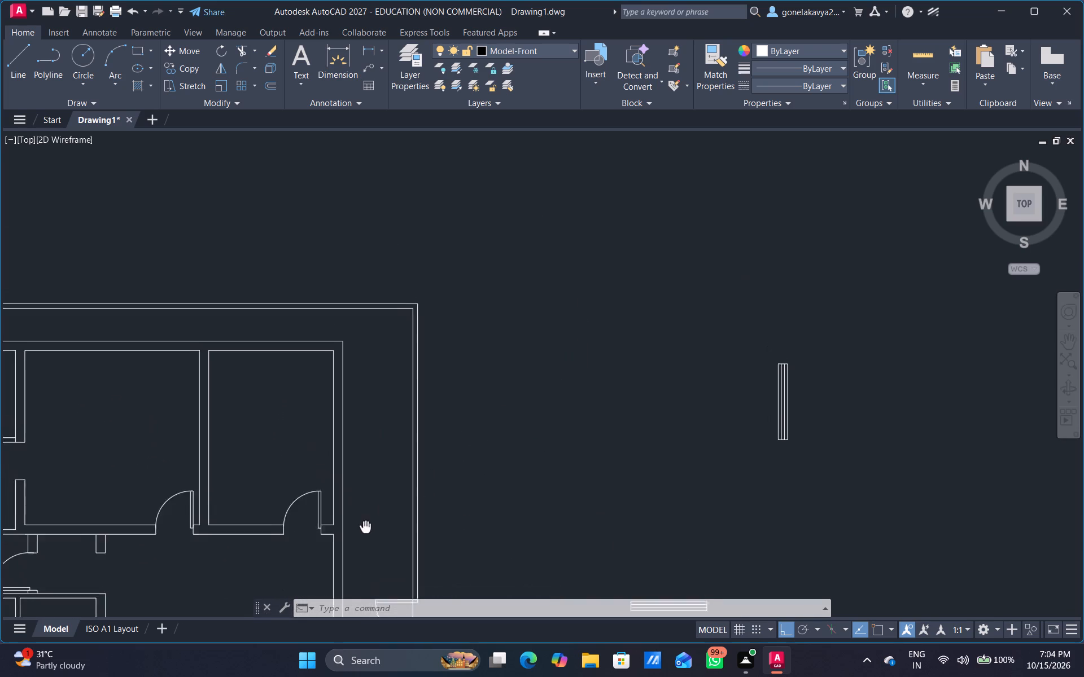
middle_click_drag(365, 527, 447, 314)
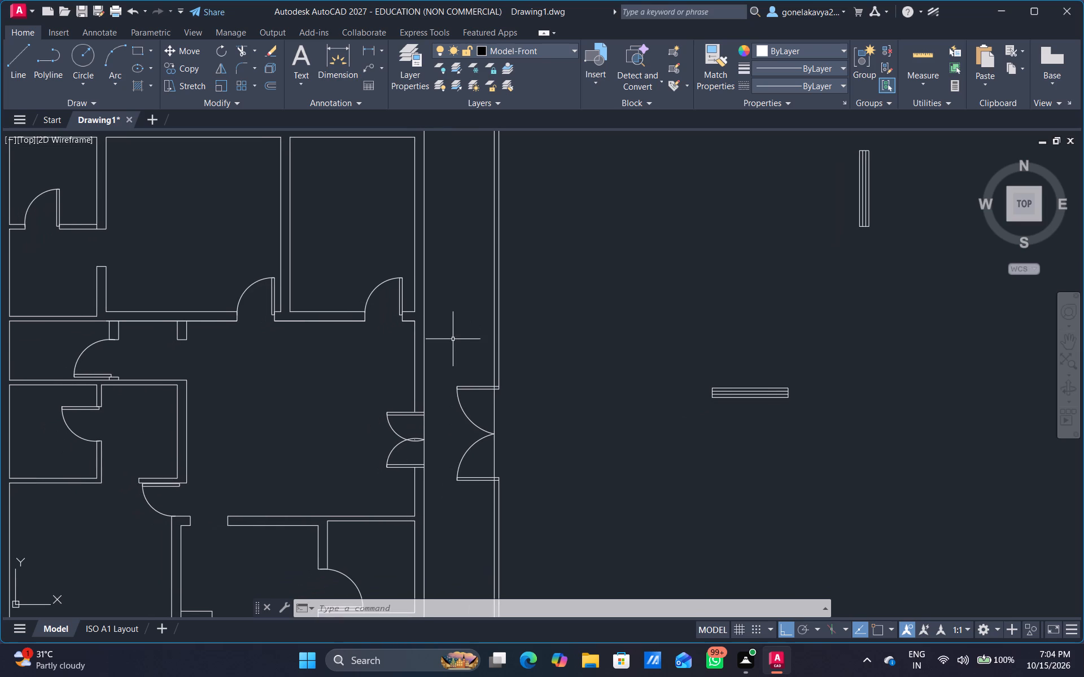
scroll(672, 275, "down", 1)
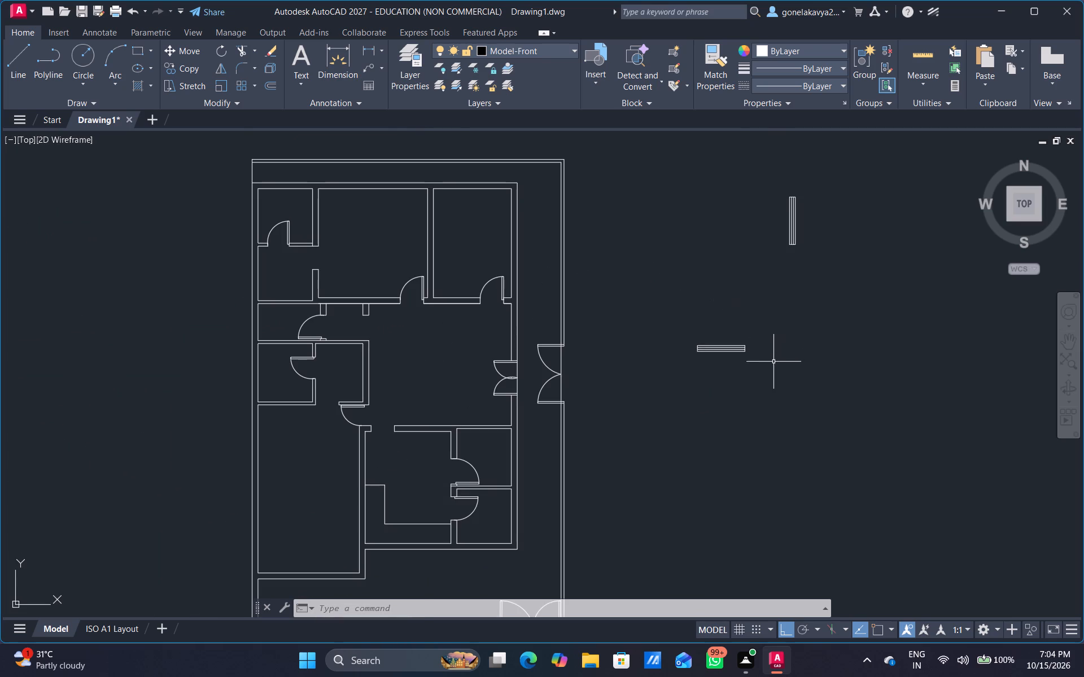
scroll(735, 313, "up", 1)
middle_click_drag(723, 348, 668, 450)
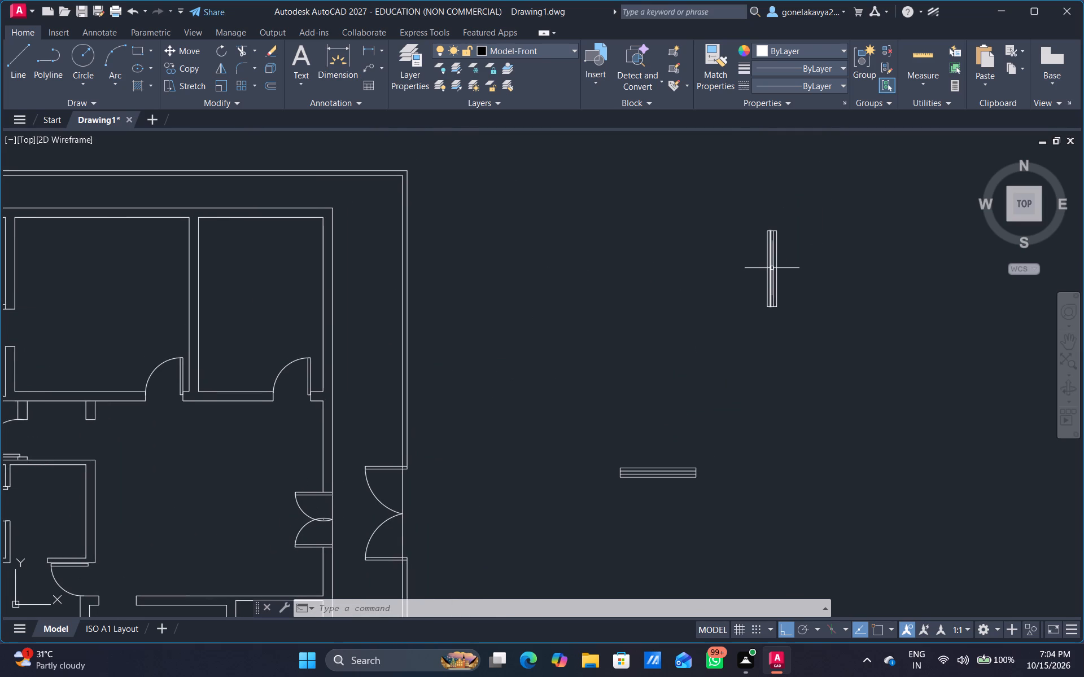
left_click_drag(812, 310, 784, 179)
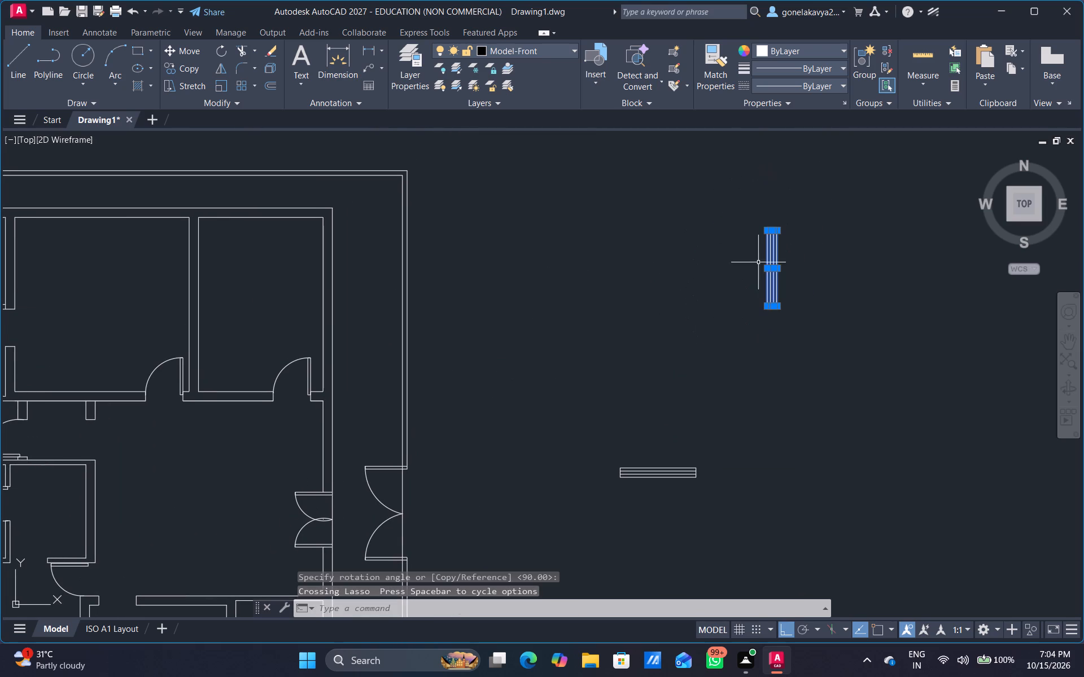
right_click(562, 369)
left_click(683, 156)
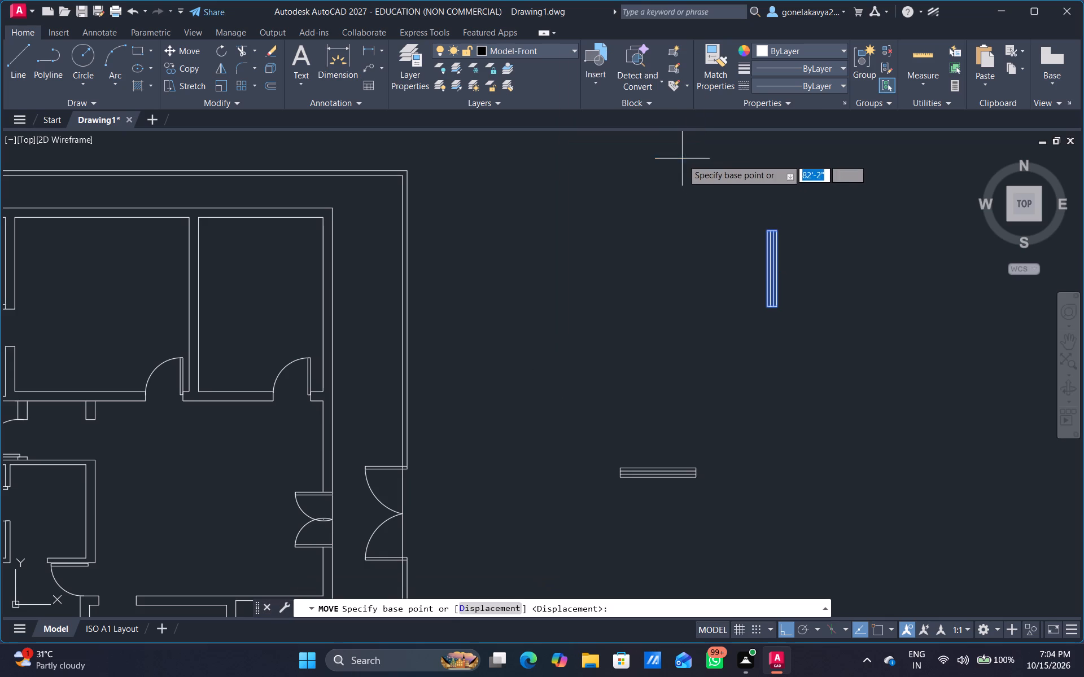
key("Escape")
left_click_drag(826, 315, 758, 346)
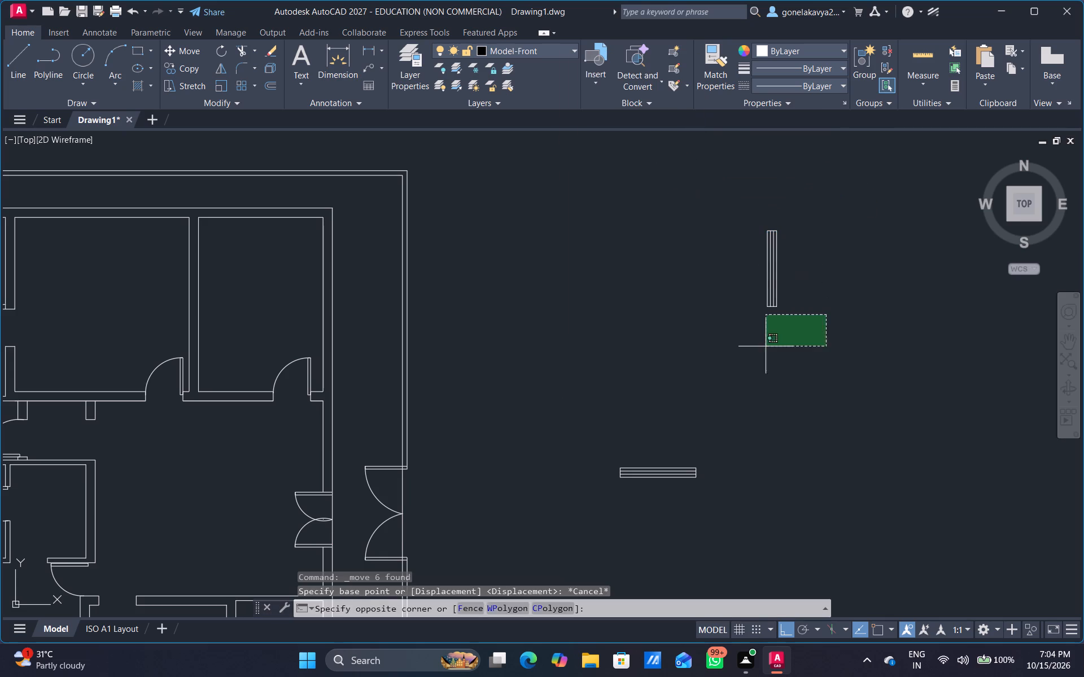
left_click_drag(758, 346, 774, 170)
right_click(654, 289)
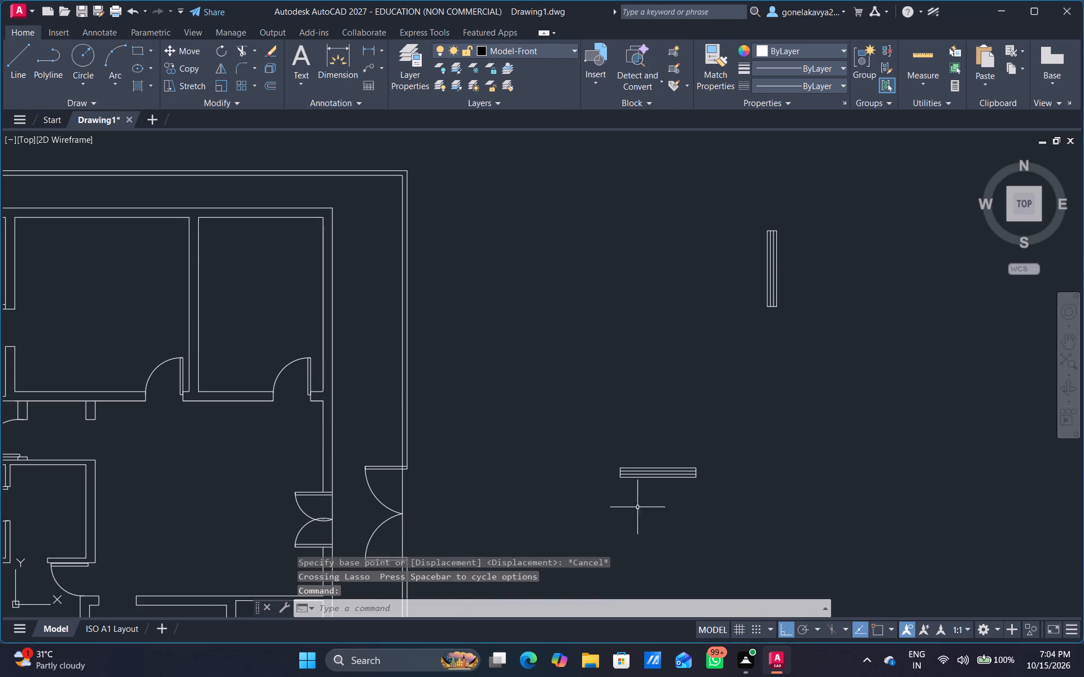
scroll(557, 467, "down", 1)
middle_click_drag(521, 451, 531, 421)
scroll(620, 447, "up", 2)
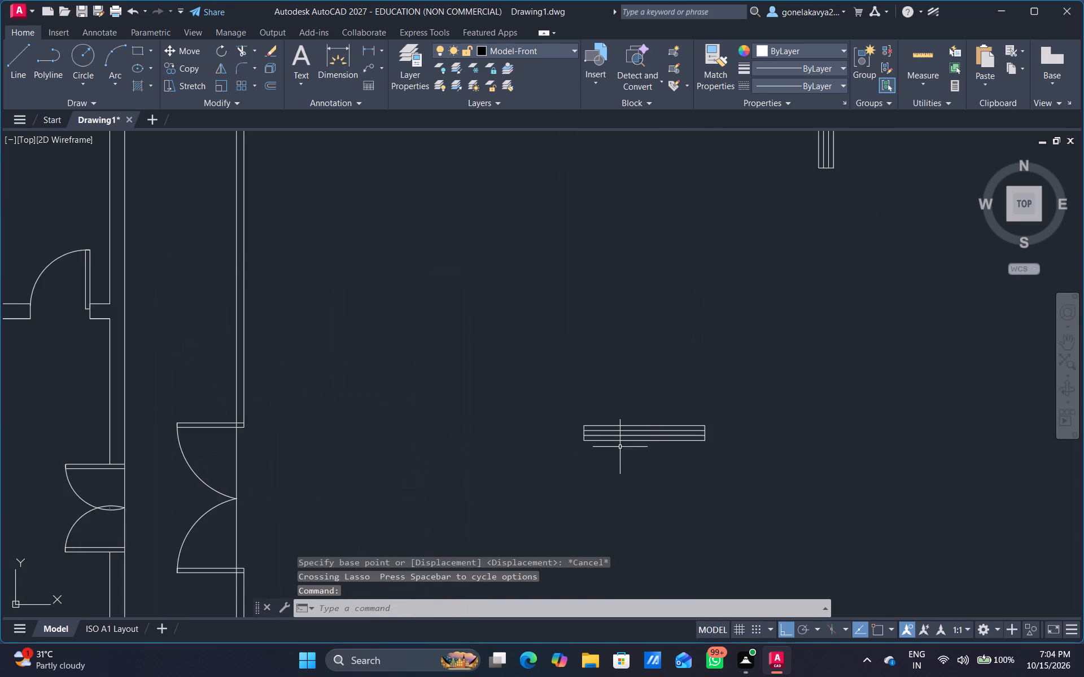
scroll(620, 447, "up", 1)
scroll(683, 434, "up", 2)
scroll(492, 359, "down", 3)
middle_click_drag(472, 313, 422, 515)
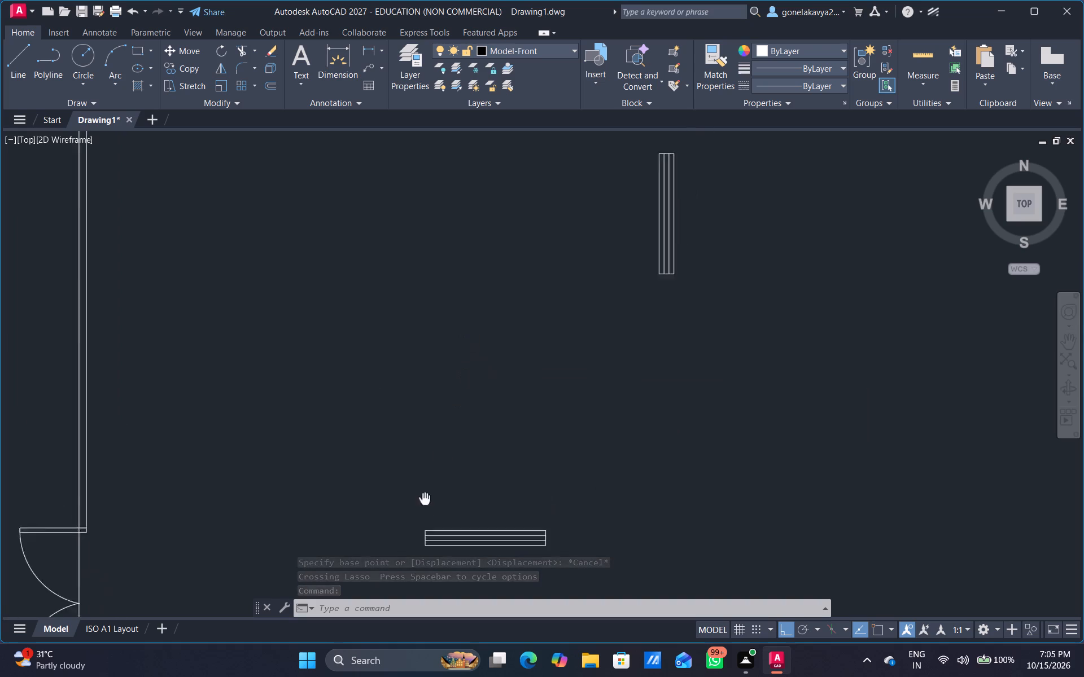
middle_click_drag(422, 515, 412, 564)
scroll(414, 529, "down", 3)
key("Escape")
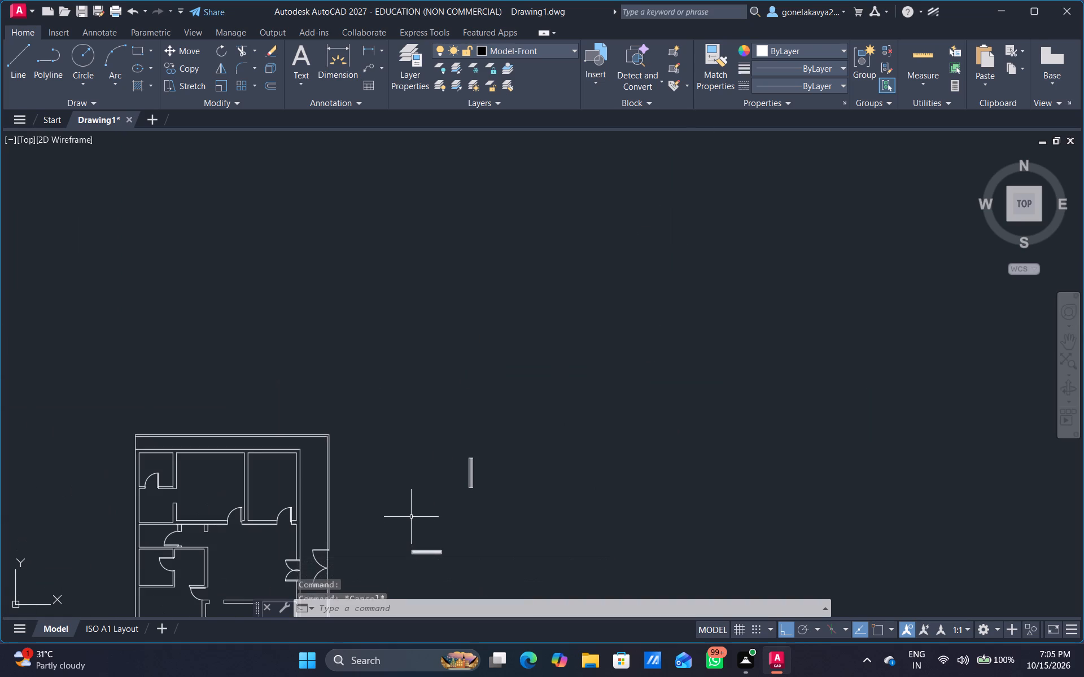
Draw a smaller window rectangle, about 4'-4" long and 9" deep, east of the boundary wall, letting its top line overshoot the west end.
key("l")
key("Return")
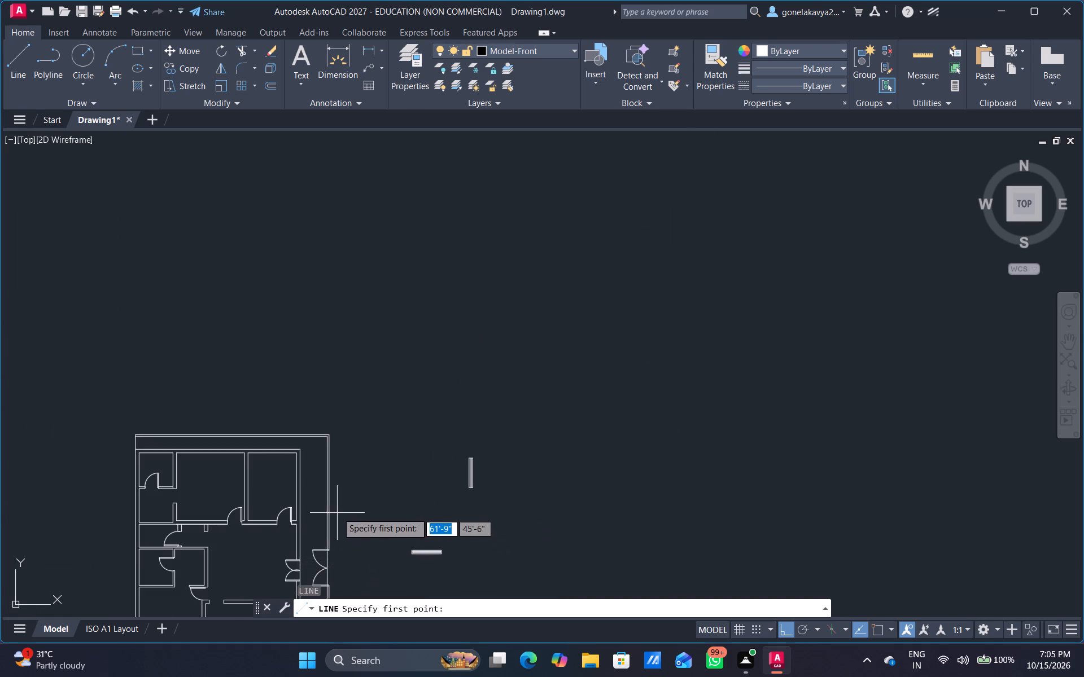
scroll(337, 512, "up", 3)
left_click_drag(377, 471, 376, 502)
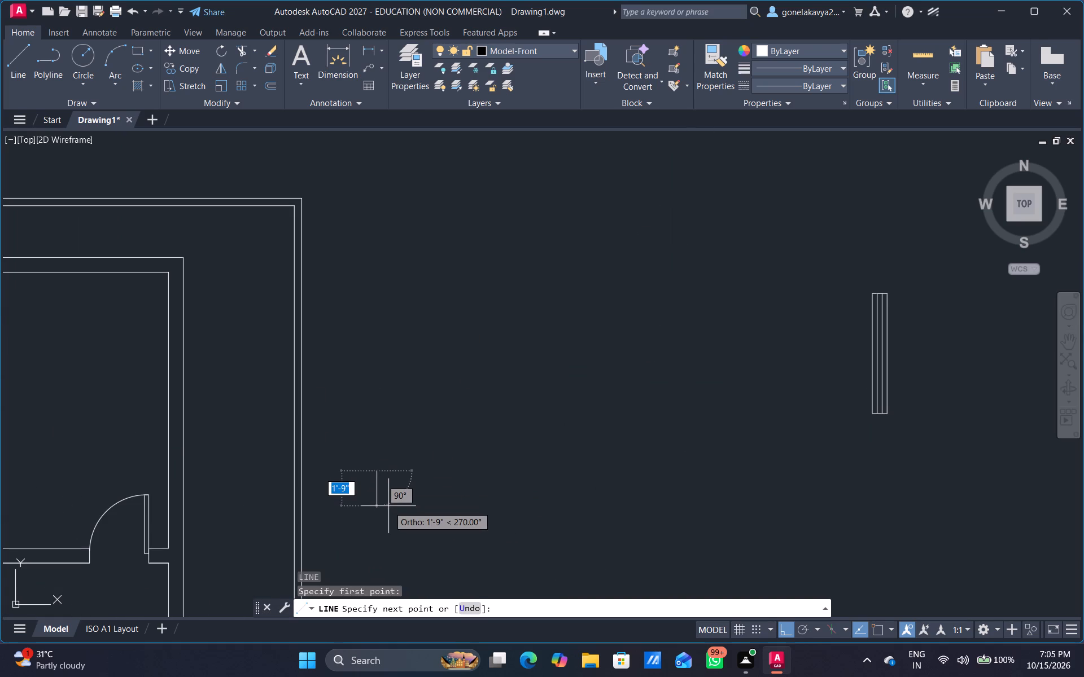
type("9\"")
key("Return")
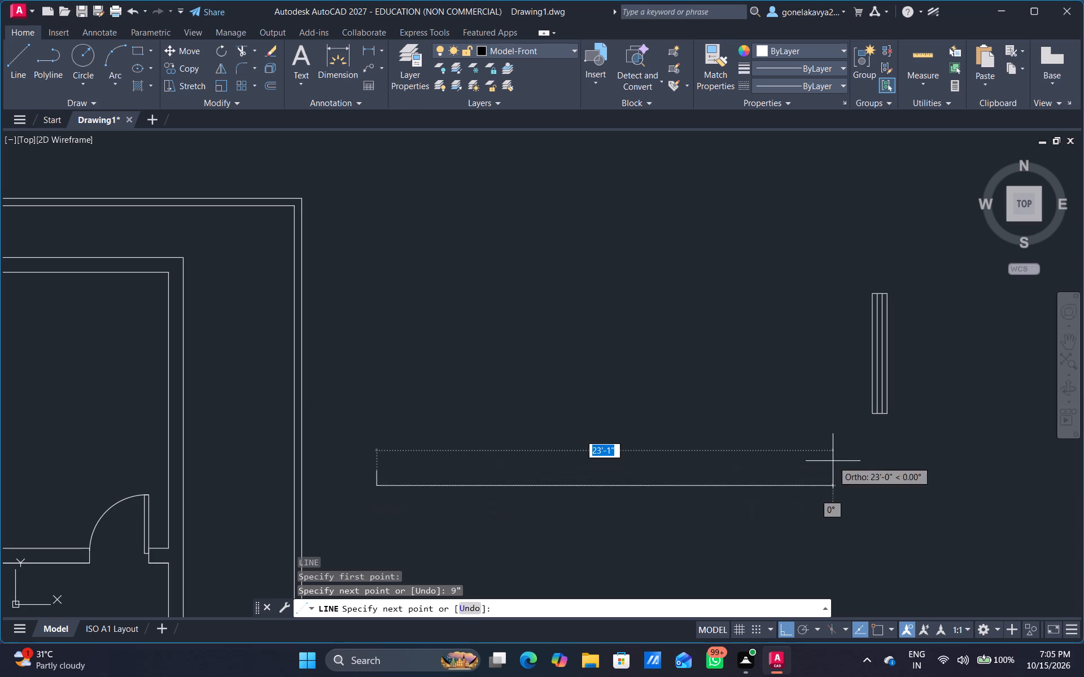
left_click(462, 458)
key("9")
key("shift+quotedbl")
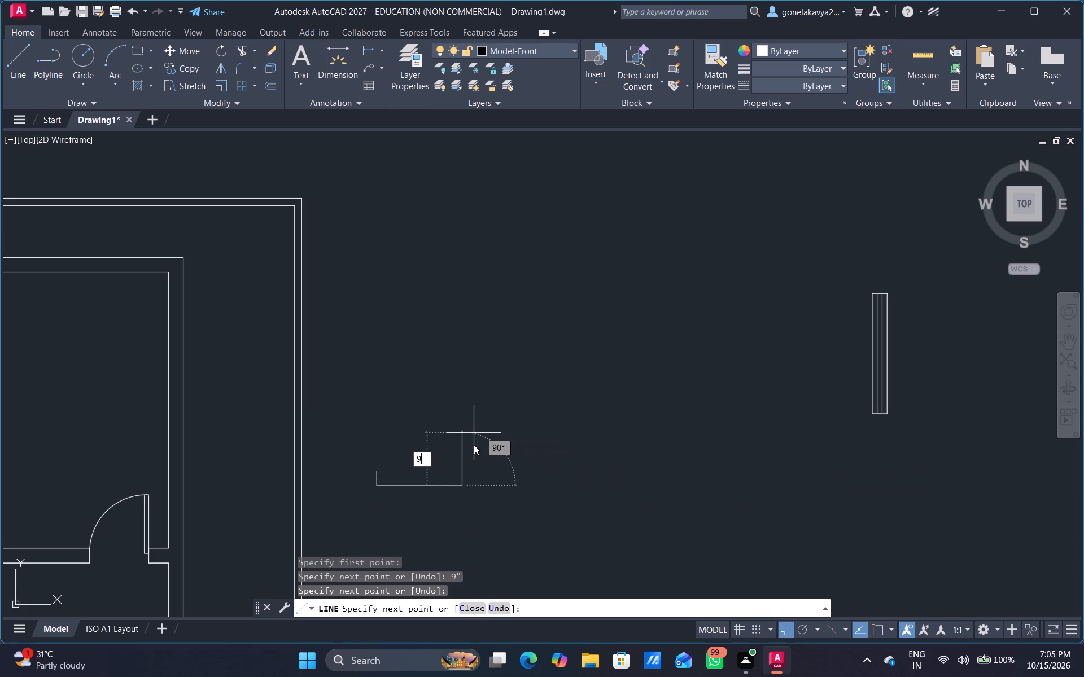
key("Return")
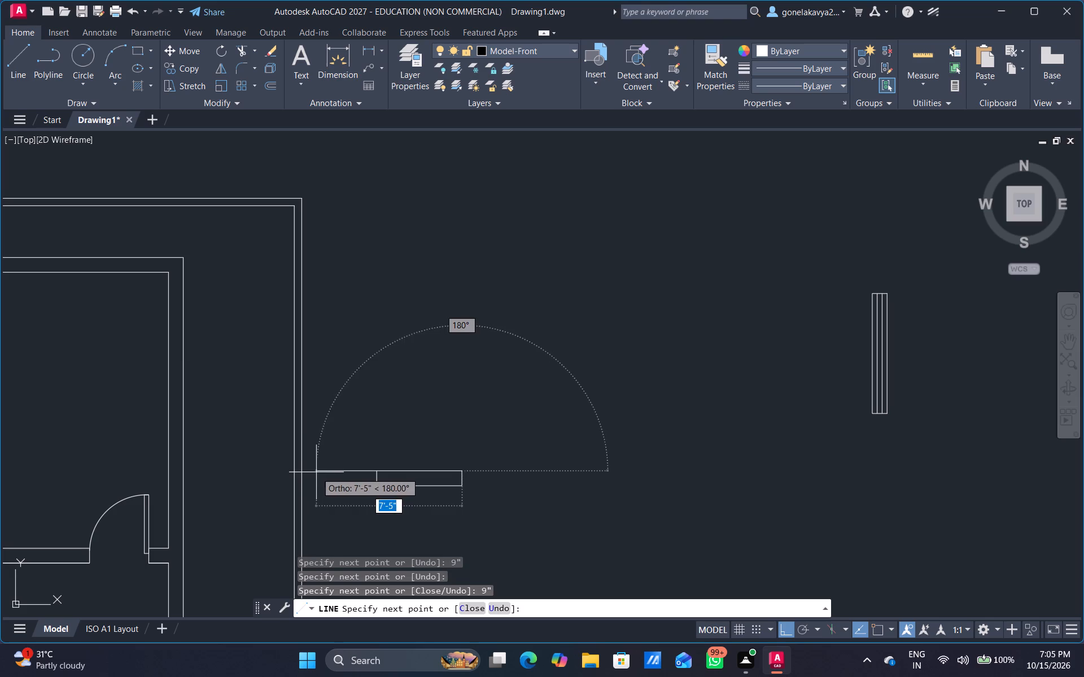
left_click(322, 472)
key("Escape")
Trim the top line's overhang west of the new smaller window rectangle.
key("t")
key("r")
key("space")
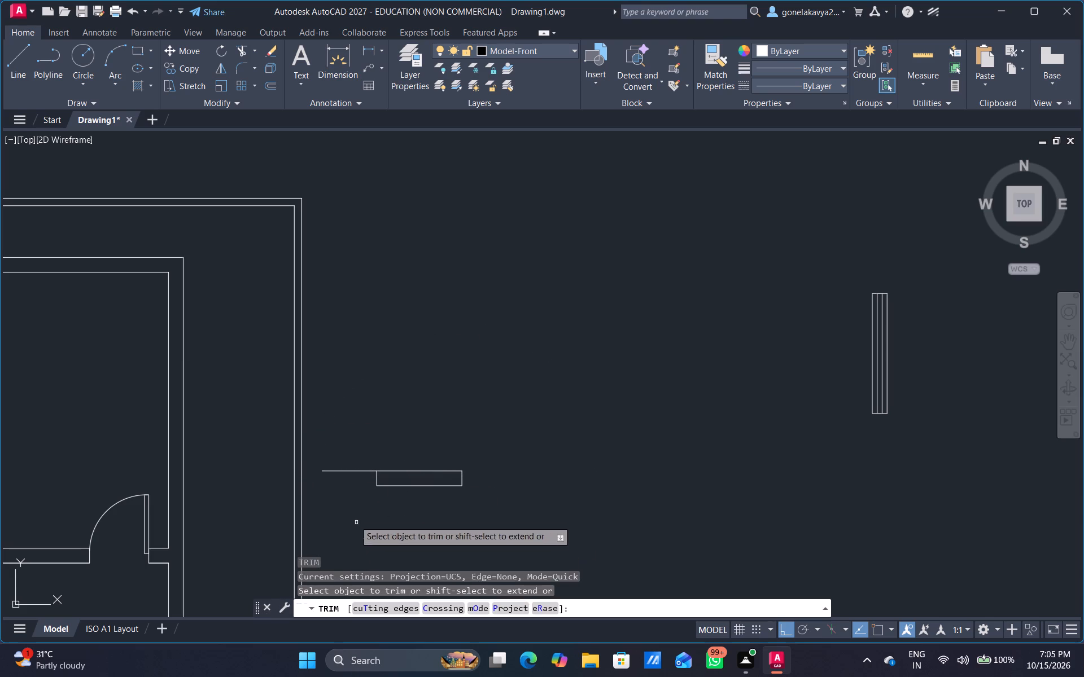
left_click_drag(343, 491, 347, 440)
scroll(413, 508, "up", 2)
key("Escape")
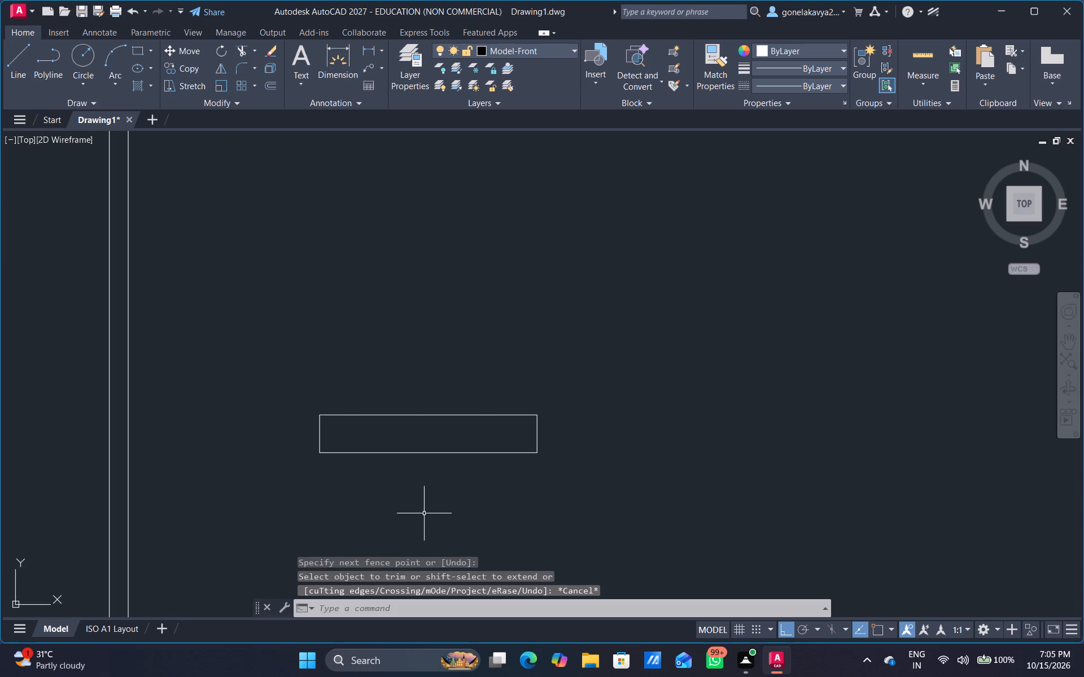
Offset the smaller window rectangle's bottom and top long edges 6" inward to make its two inner lines.
key("o")
key("Return")
key("6")
key("shift+quotedbl")
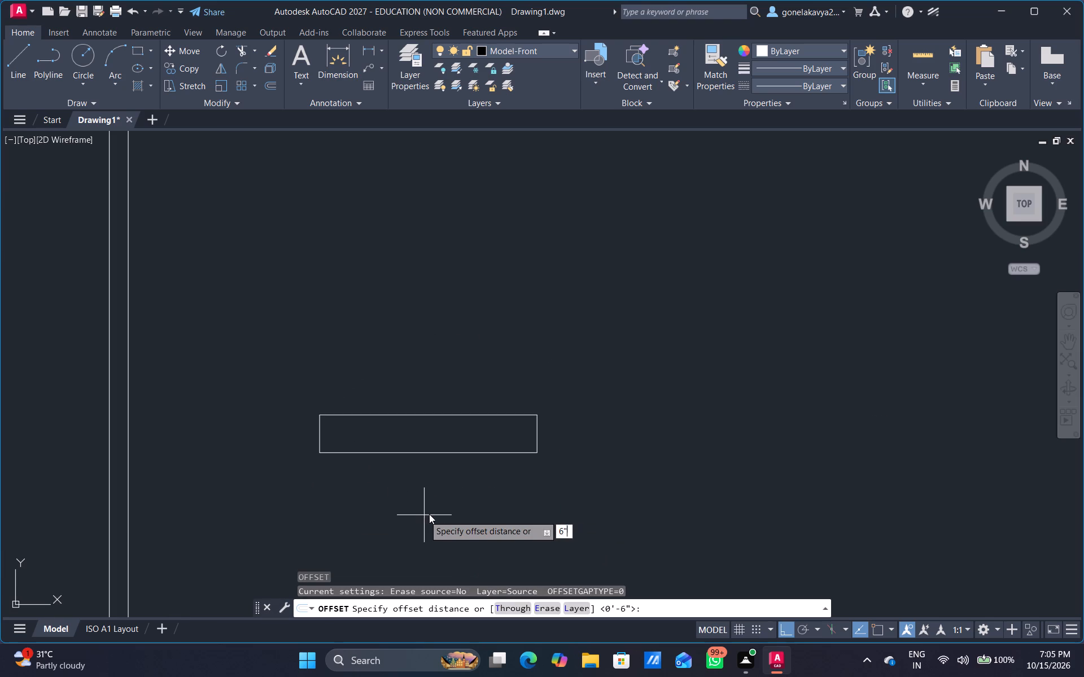
key("Return")
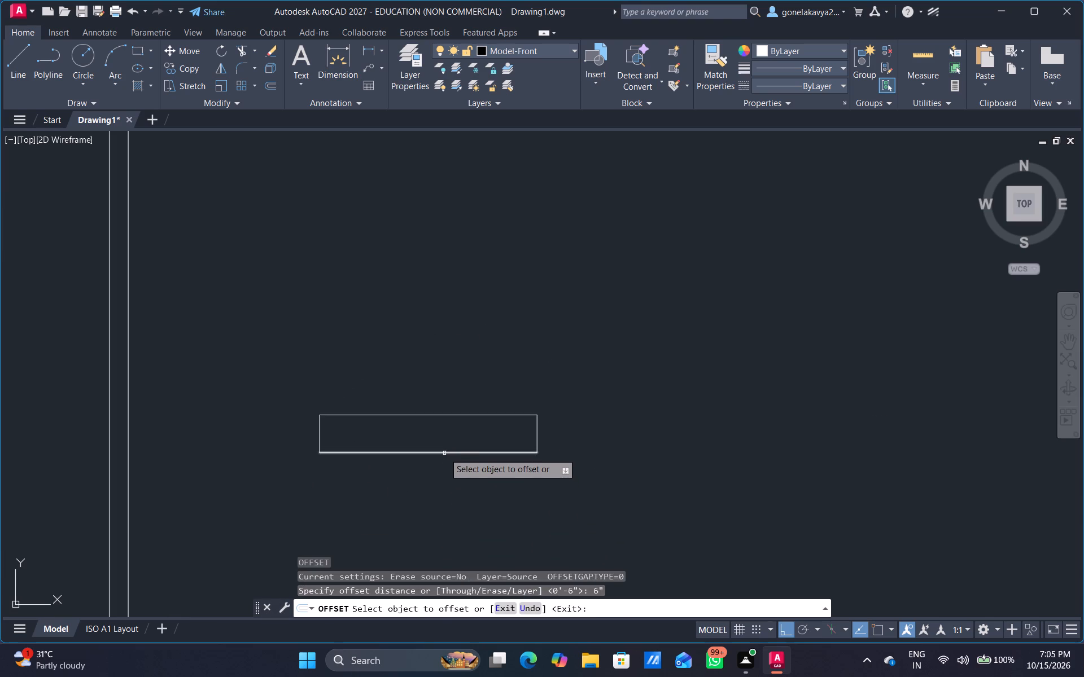
left_click(444, 453)
left_click(444, 437)
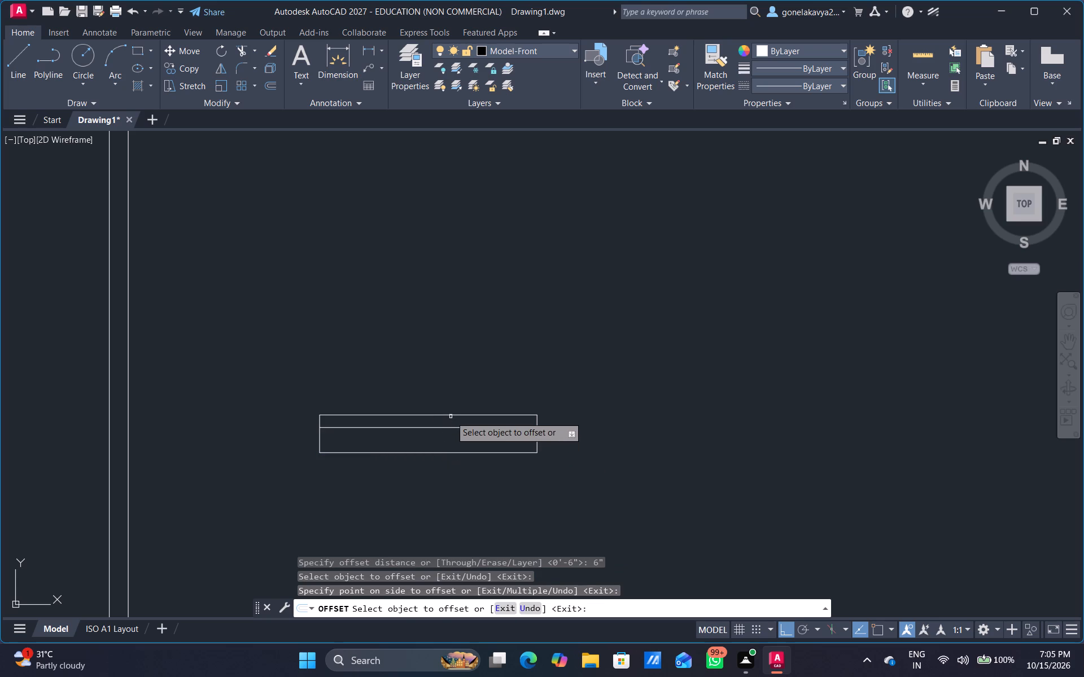
left_click(451, 413)
left_click(464, 453)
scroll(479, 496, "down", 3)
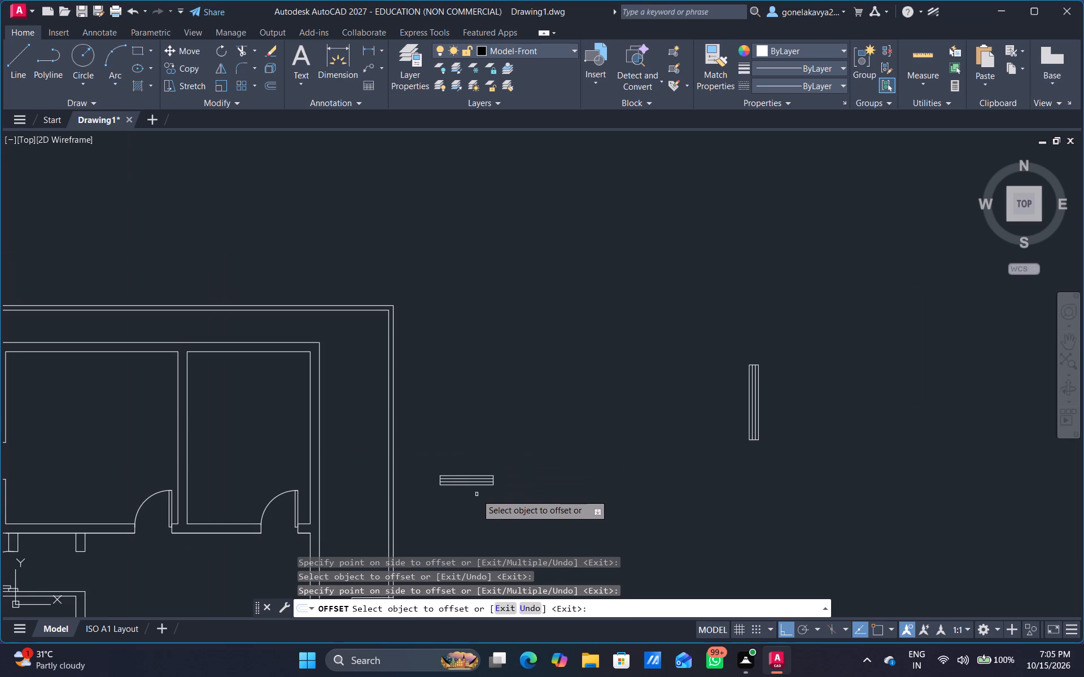
key("Escape")
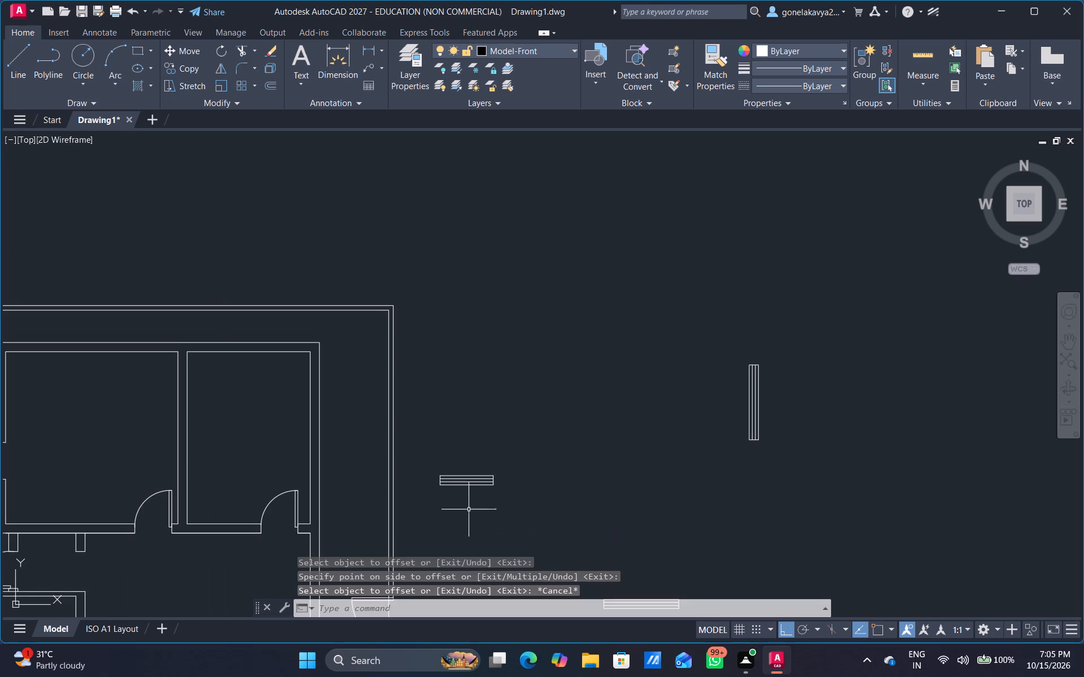
Copy the complete smaller window symbol straight east of the original.
scroll(470, 493, "up", 3)
left_click_drag(578, 485, 300, 557)
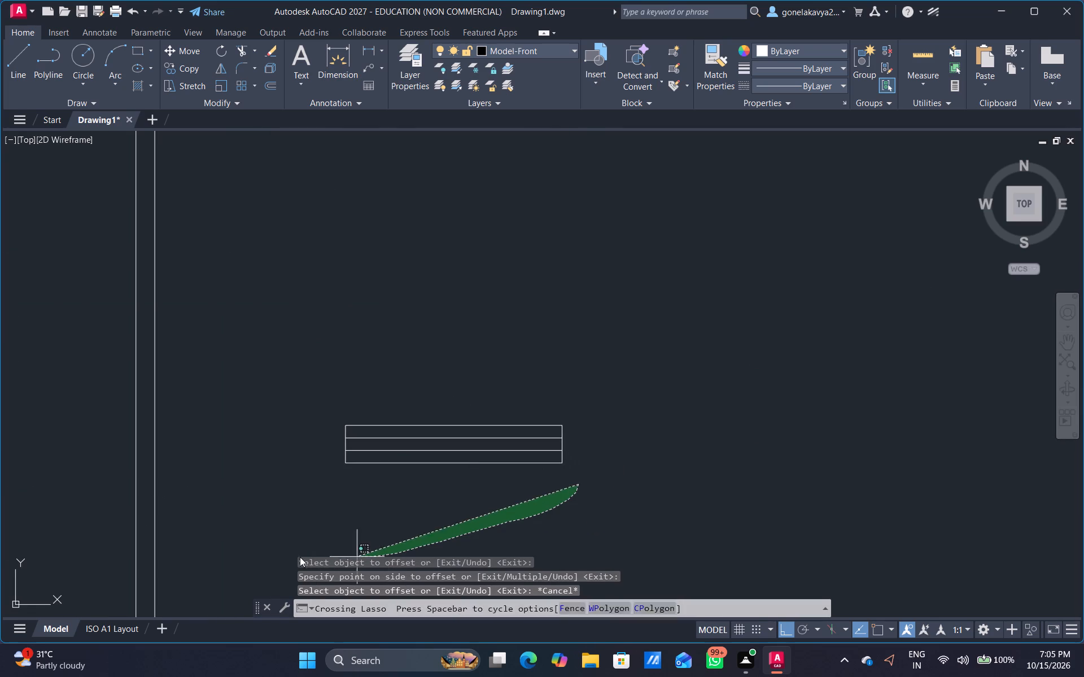
left_click_drag(300, 557, 603, 372)
scroll(477, 504, "down", 1)
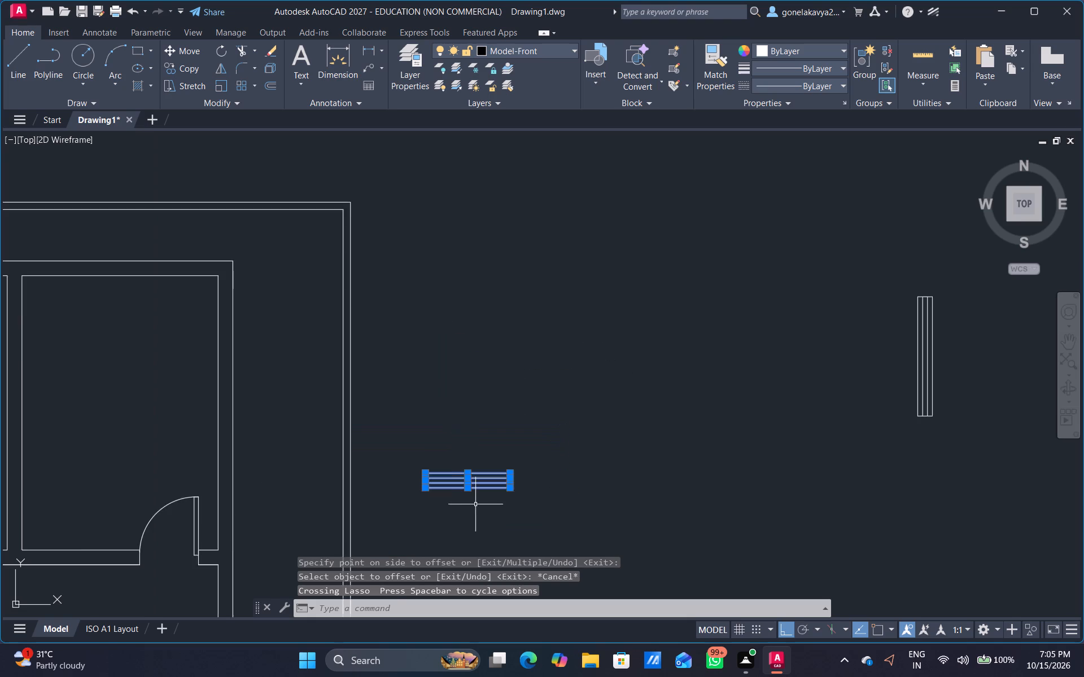
scroll(475, 504, "down", 2)
middle_click_drag(464, 523, 464, 430)
right_click(467, 429)
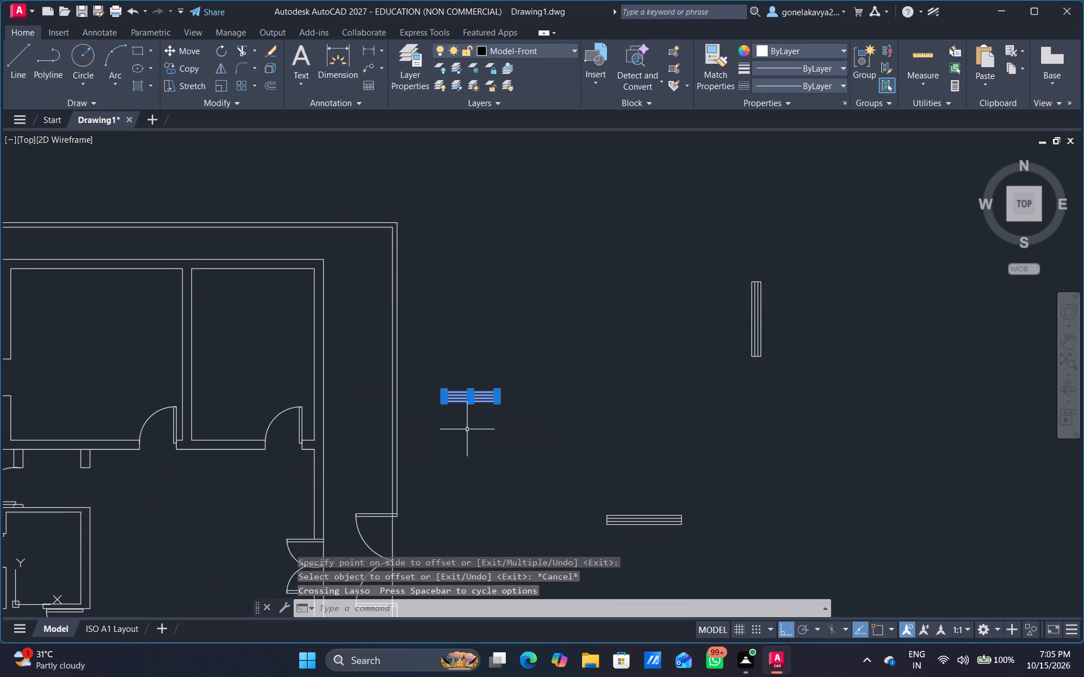
left_click(528, 227)
left_click(515, 381)
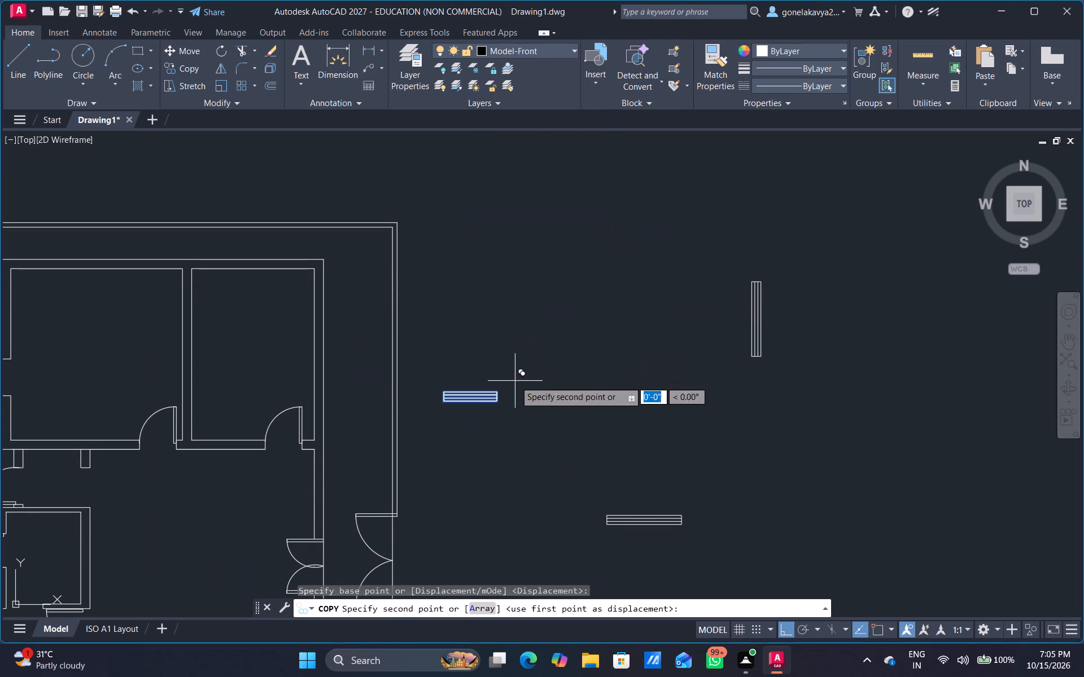
left_click(665, 294)
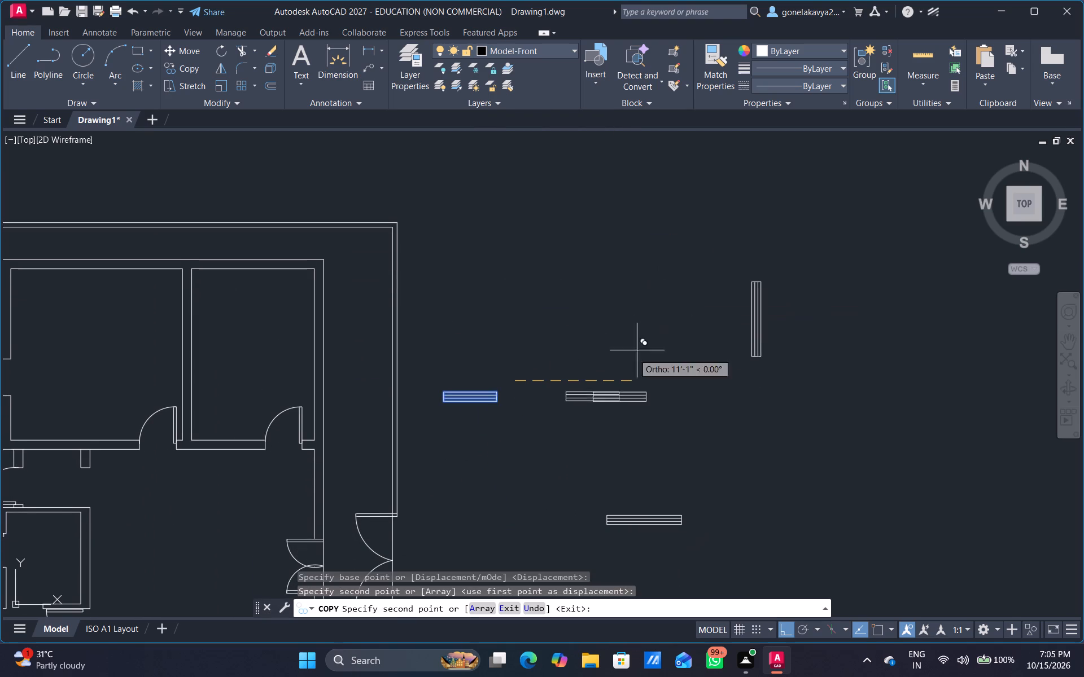
key("Escape")
Rotate the western smaller window symbol a quarter turn clockwise into a vertical window.
scroll(480, 421, "down", 1)
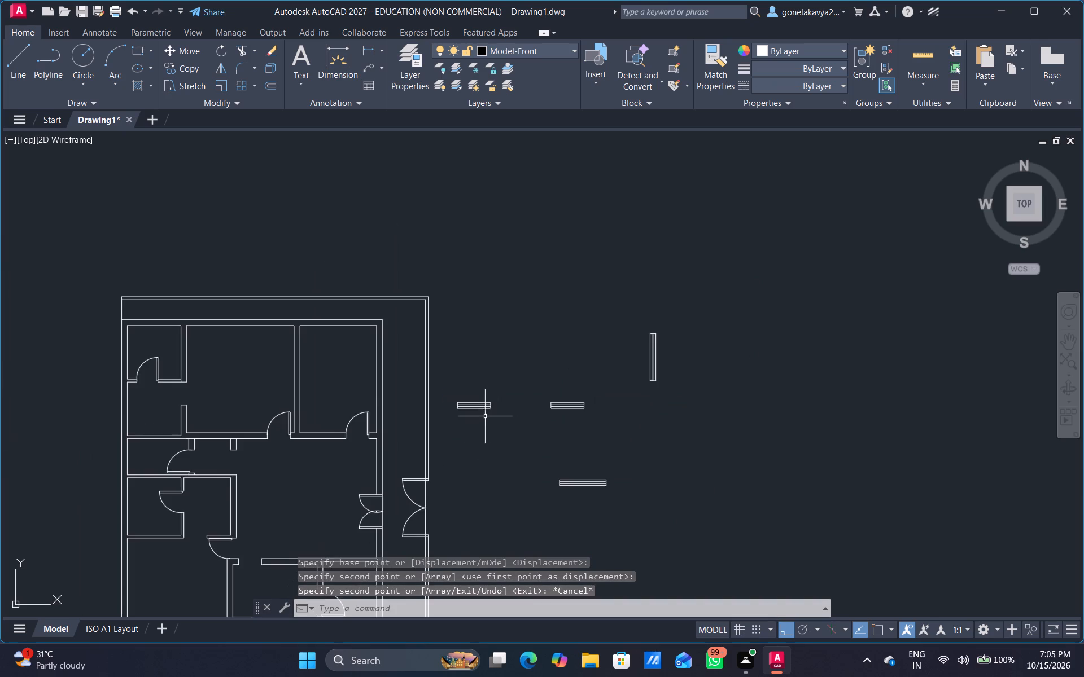
middle_click_drag(491, 415, 531, 424)
scroll(524, 409, "up", 2)
left_click_drag(609, 463, 581, 467)
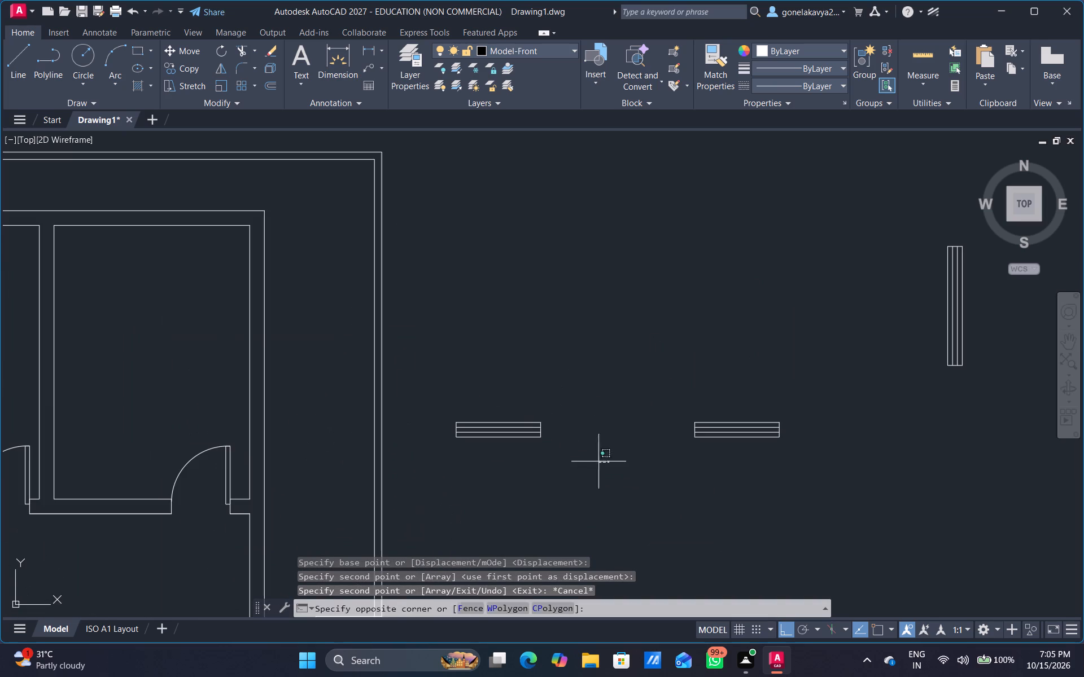
left_click_drag(581, 467, 498, 352)
right_click(495, 353)
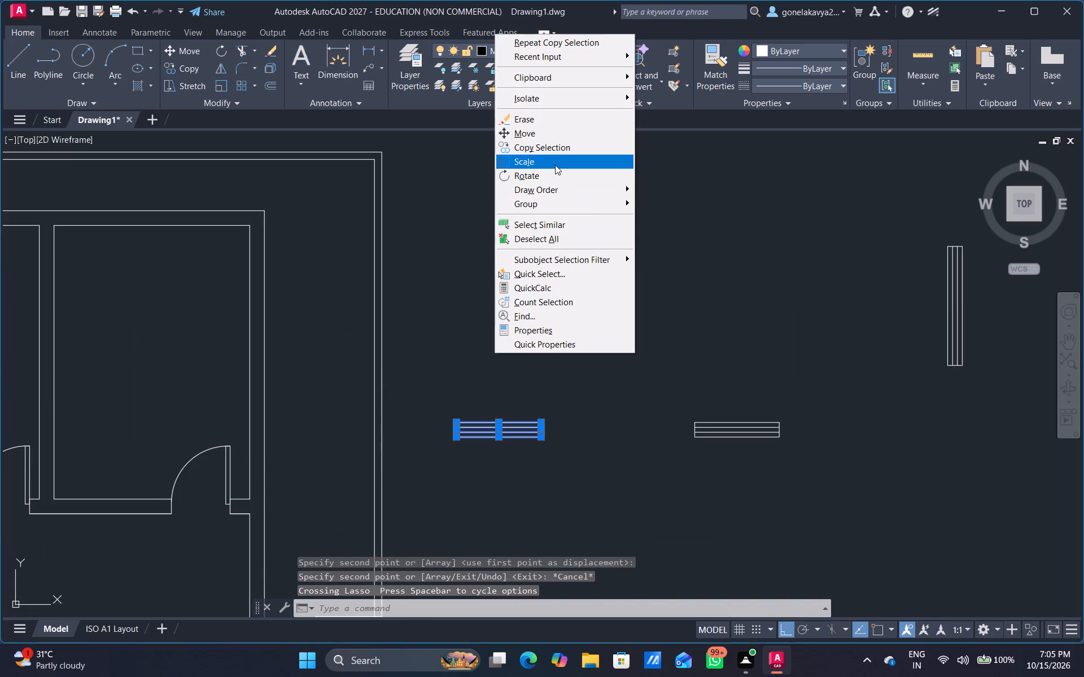
left_click(562, 178)
left_click_drag(591, 467, 553, 511)
left_click(546, 515)
key("Escape")
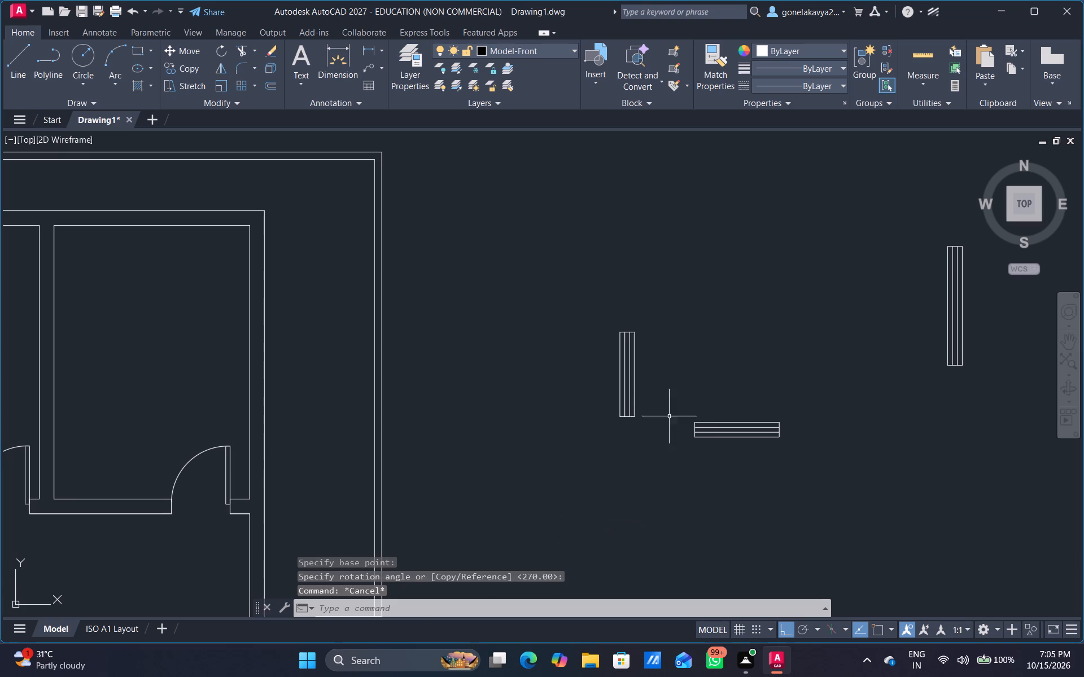
Copy the vertical smaller window symbol, with ortho off, into the house's east wall just north of the double entrance door.
scroll(623, 373, "down", 2)
middle_click_drag(598, 427, 569, 402)
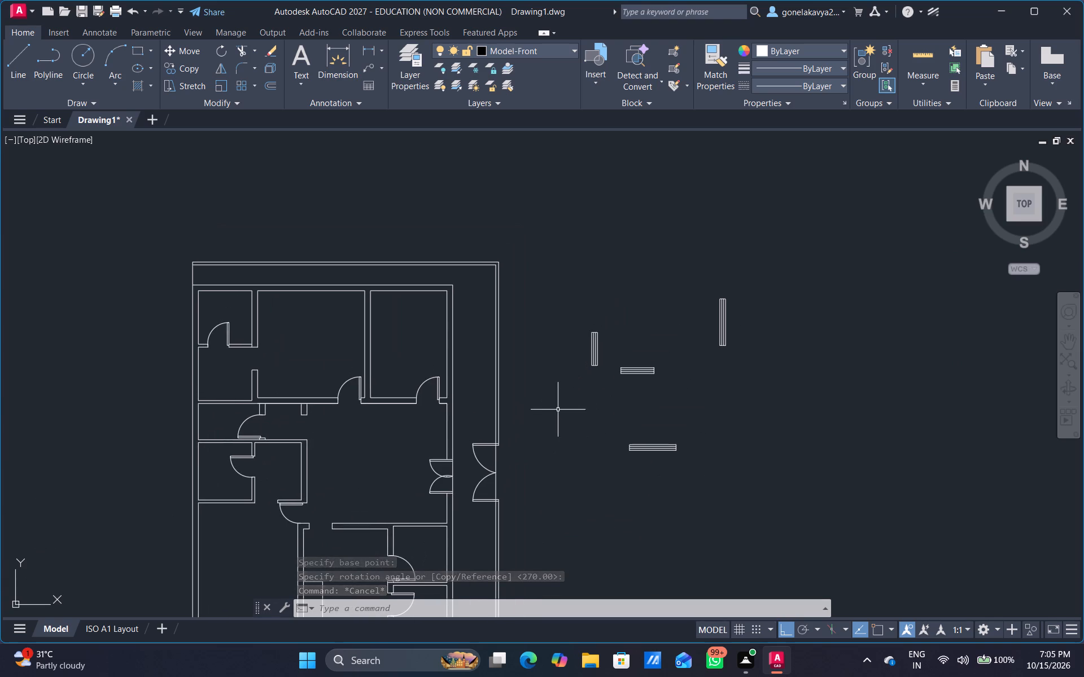
scroll(558, 408, "up", 2)
middle_click_drag(563, 383, 593, 361)
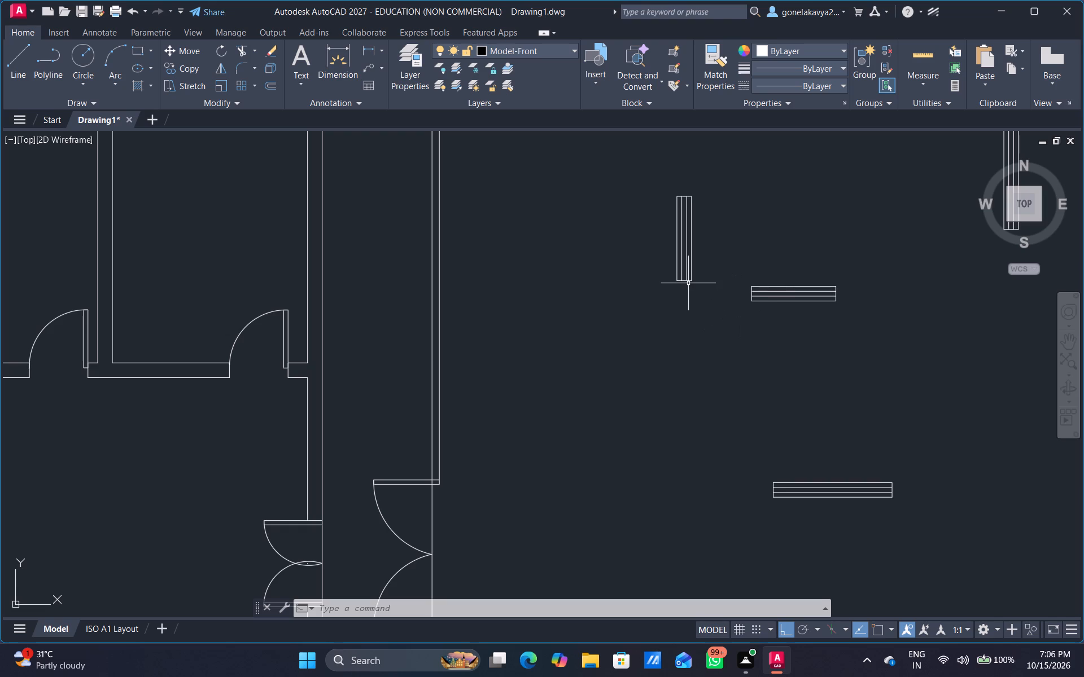
left_click_drag(701, 288, 708, 150)
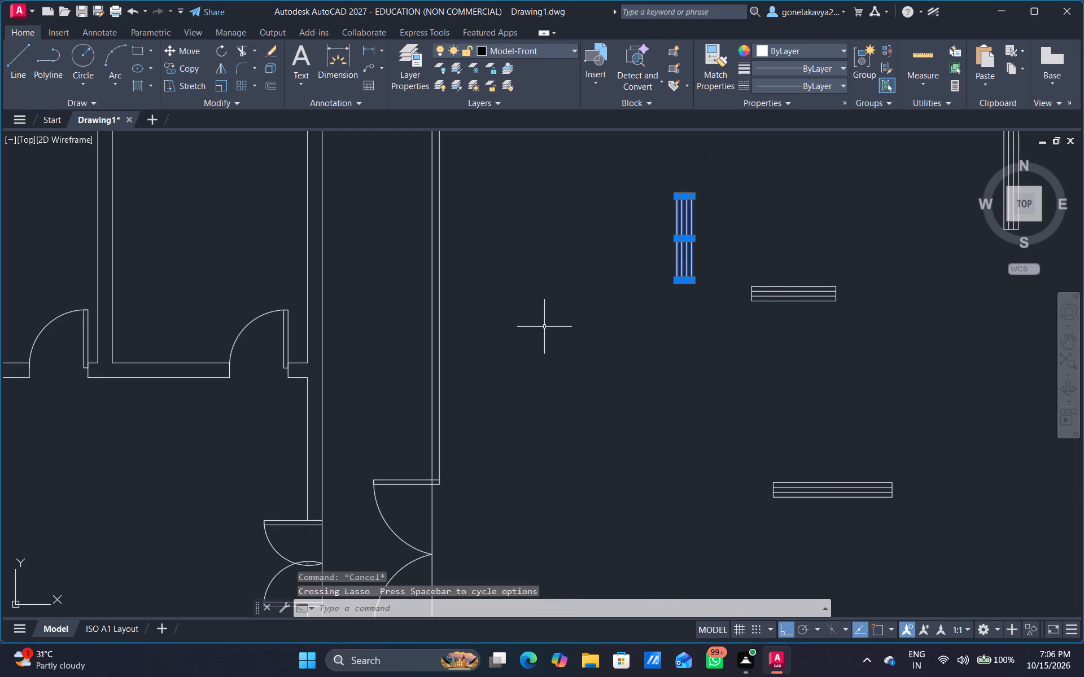
right_click(542, 324)
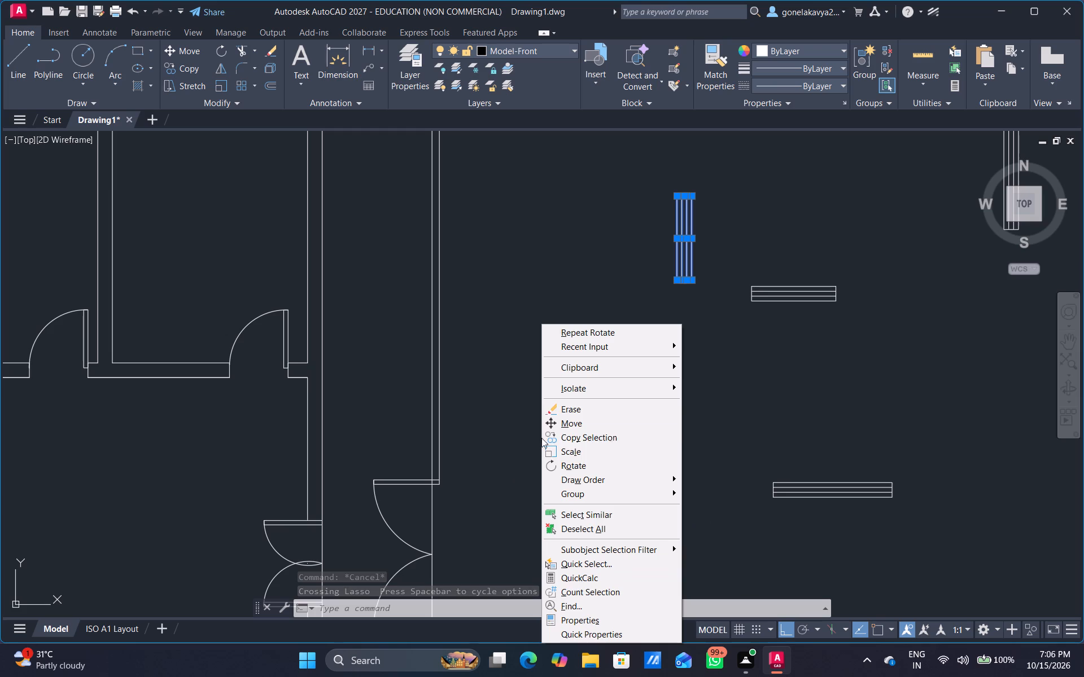
left_click(602, 438)
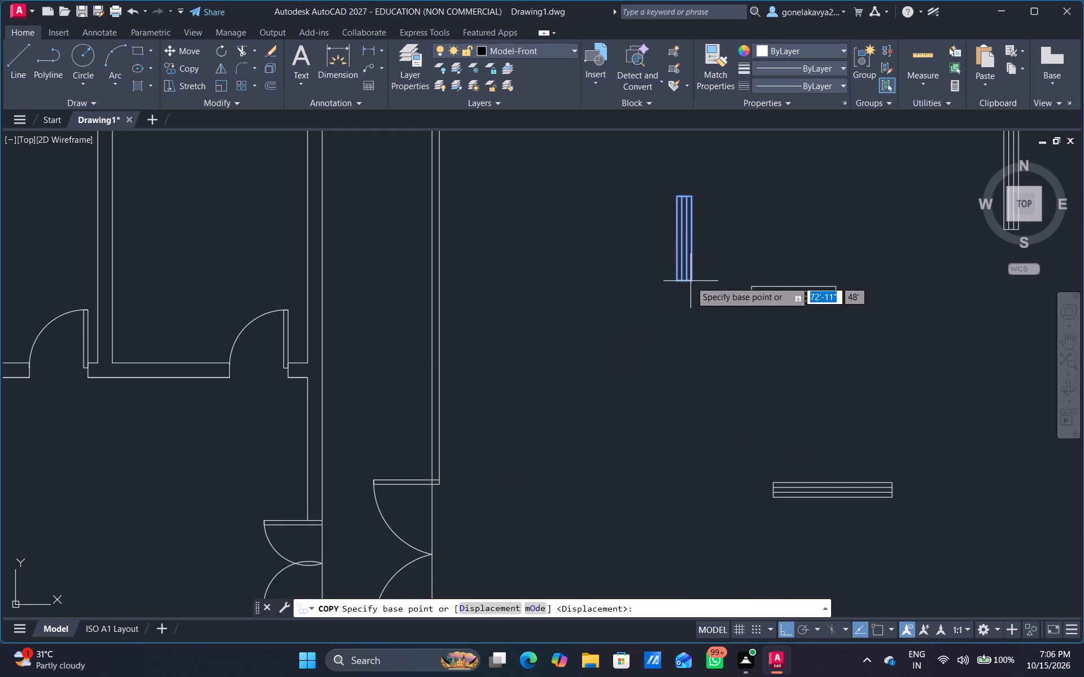
left_click_drag(690, 281, 681, 303)
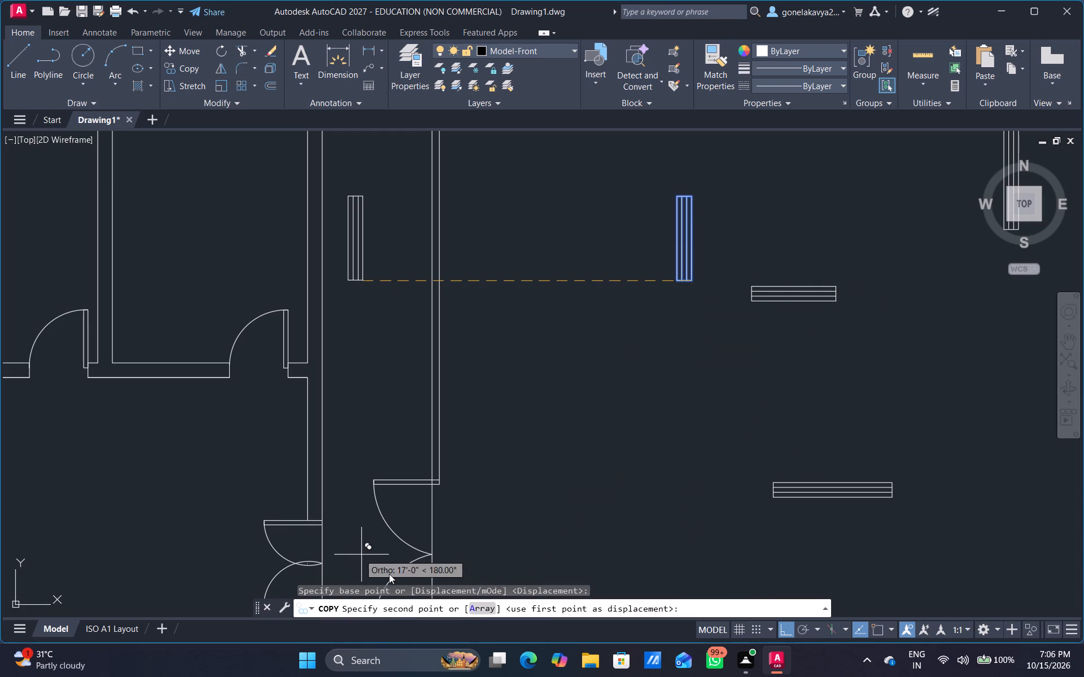
left_click(785, 630)
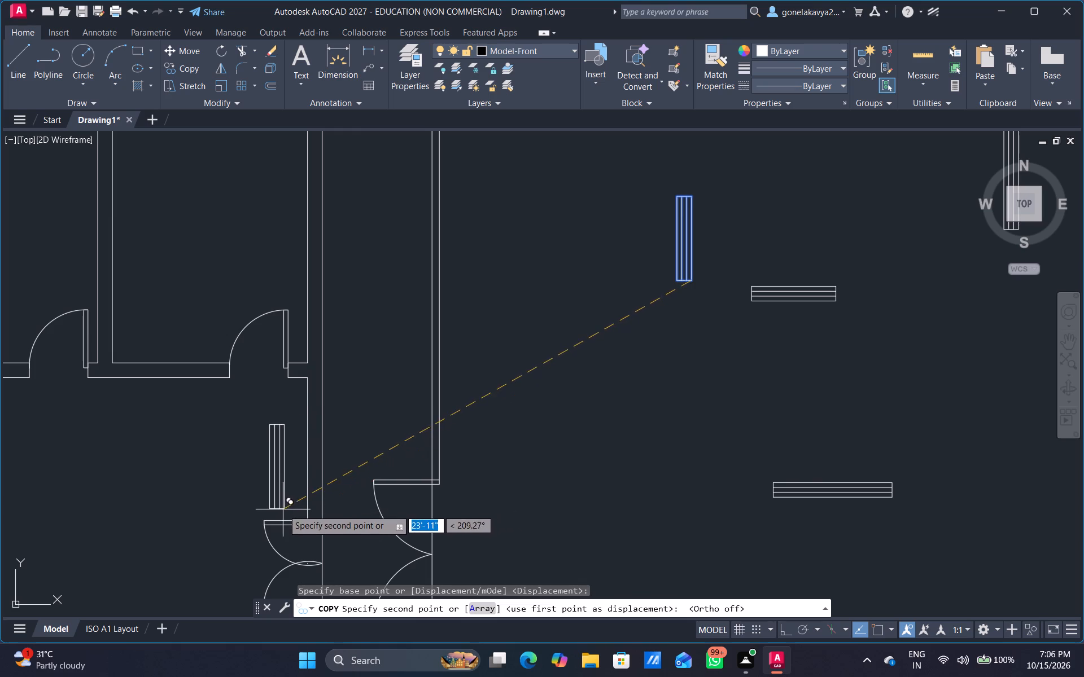
middle_click_drag(281, 509, 370, 511)
scroll(410, 516, "up", 4)
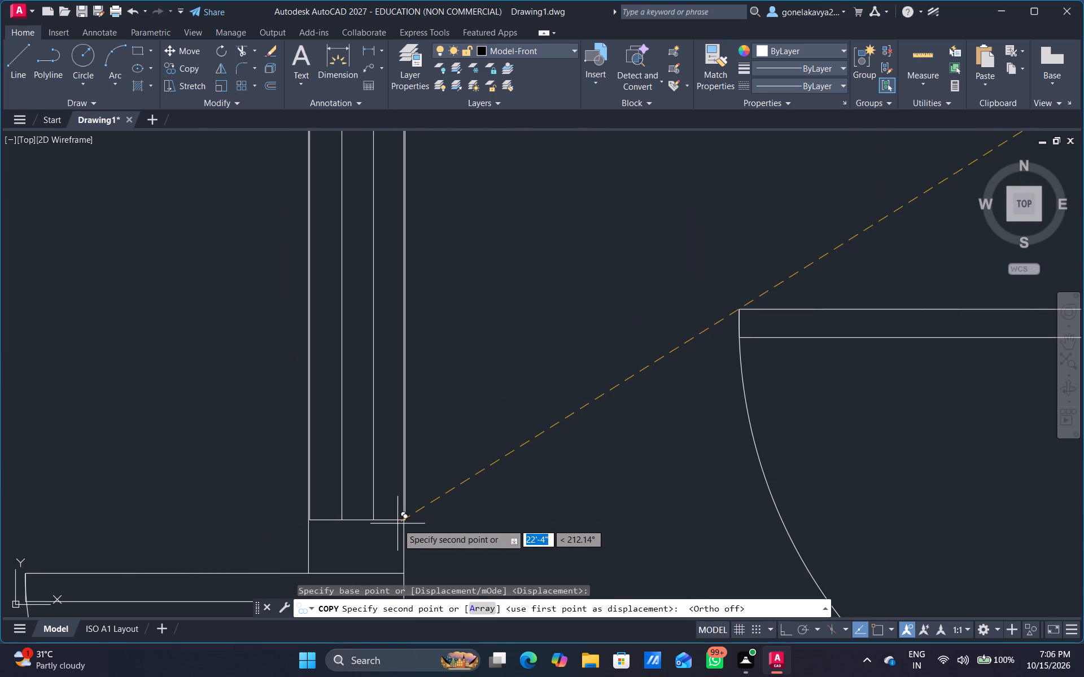
scroll(397, 524, "up", 4)
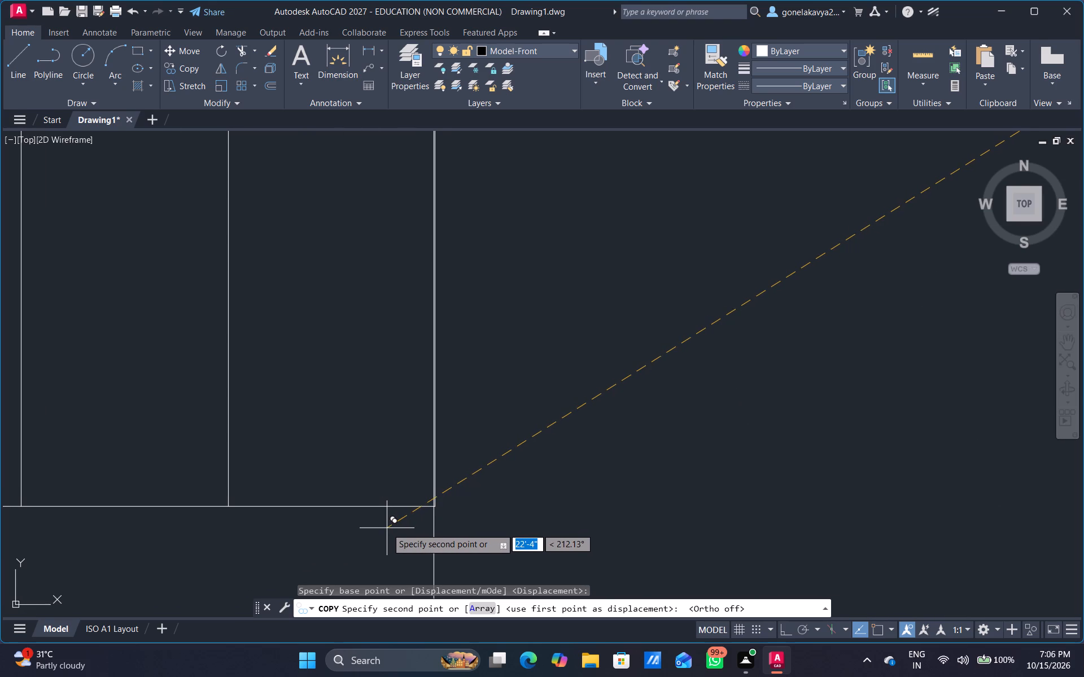
left_click(386, 528)
Place another copy of the vertical smaller window in the northeast room's east wall, near the northeast corner, and finish copying.
scroll(386, 534, "down", 5)
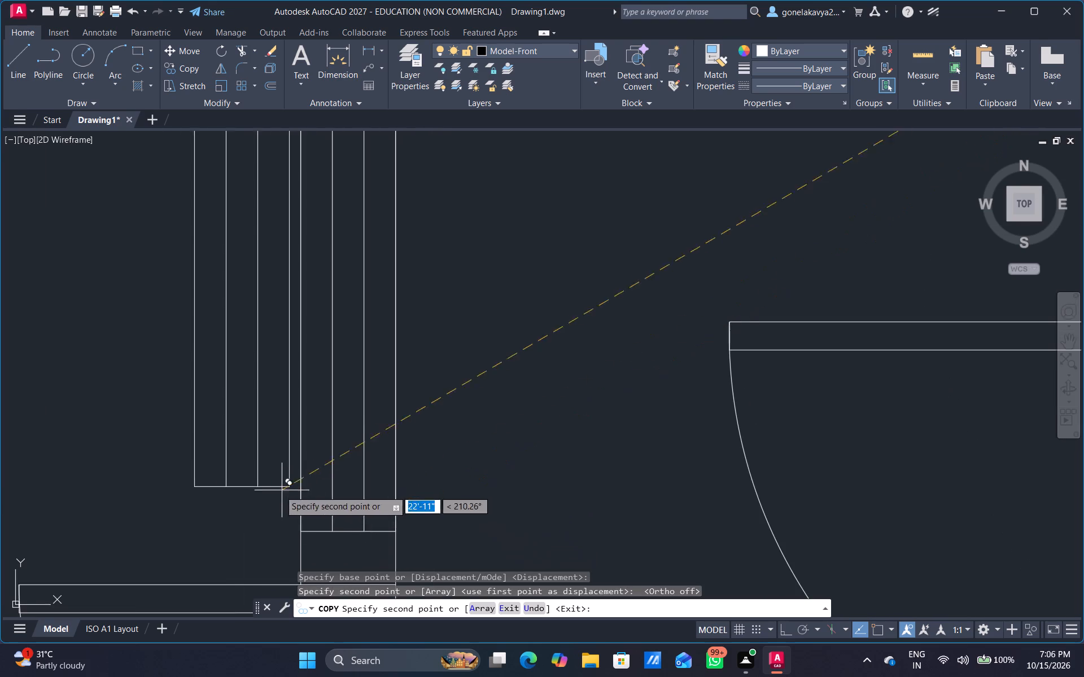
scroll(179, 512, "down", 4)
middle_click_drag(165, 497, 264, 597)
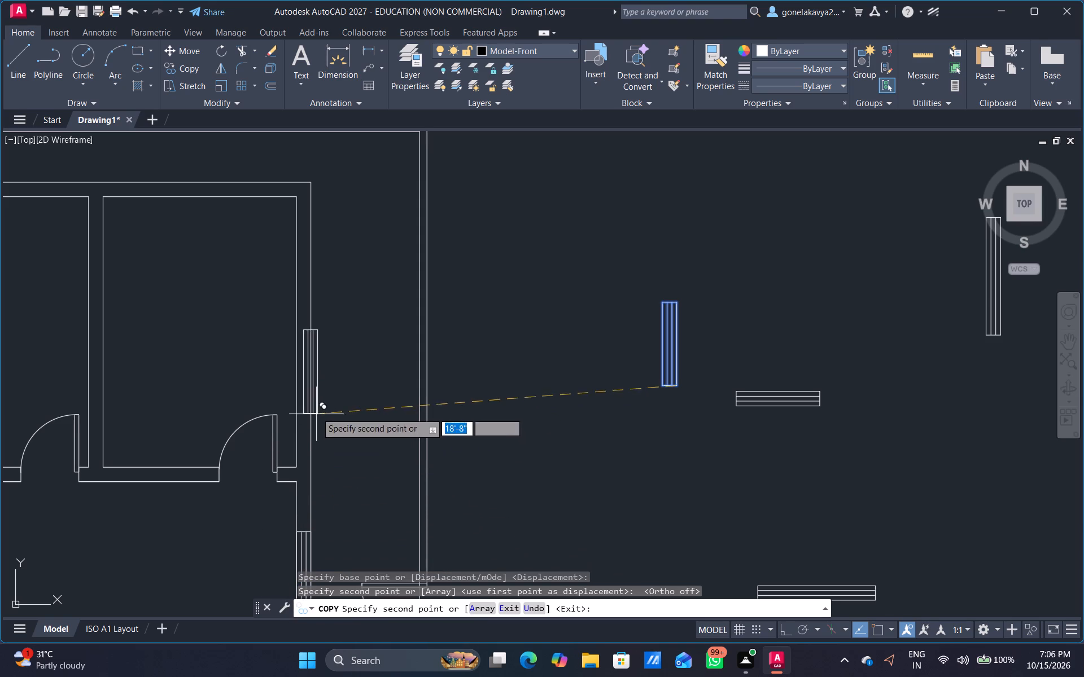
middle_click_drag(272, 379, 309, 584)
scroll(361, 519, "up", 3)
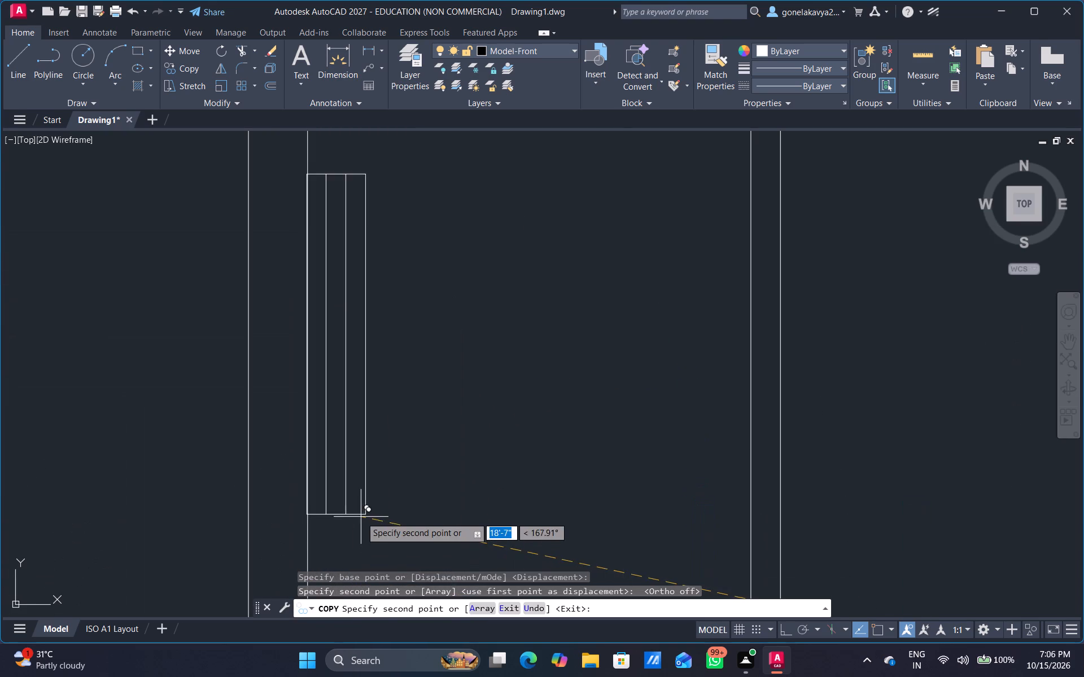
middle_click_drag(276, 452, 331, 671)
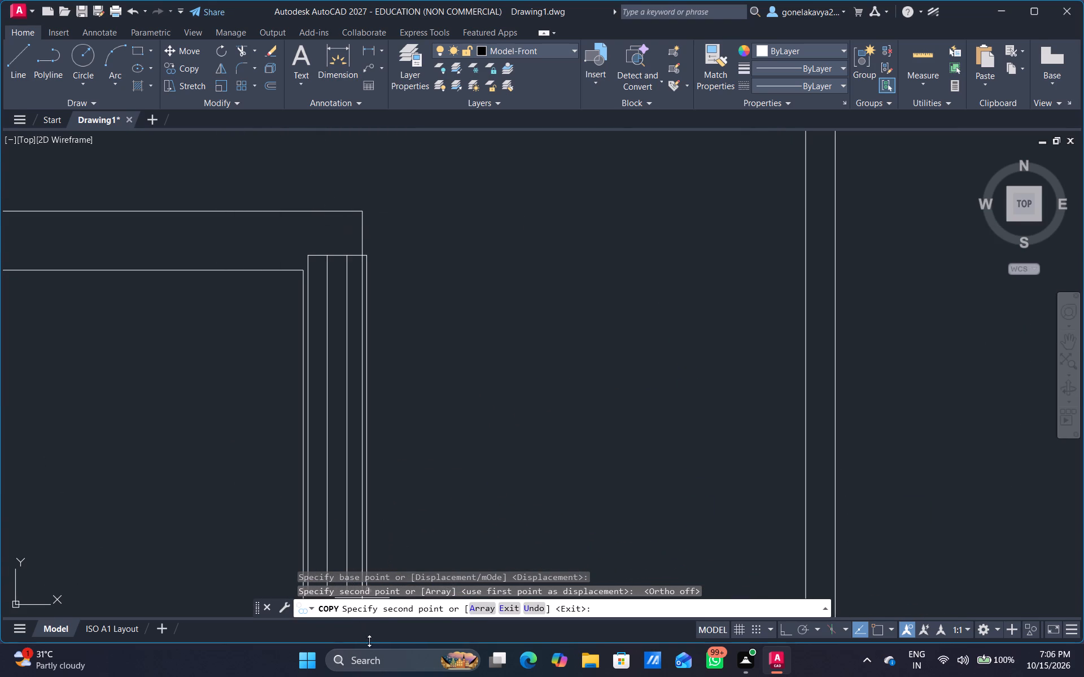
middle_click_drag(314, 491, 291, 398)
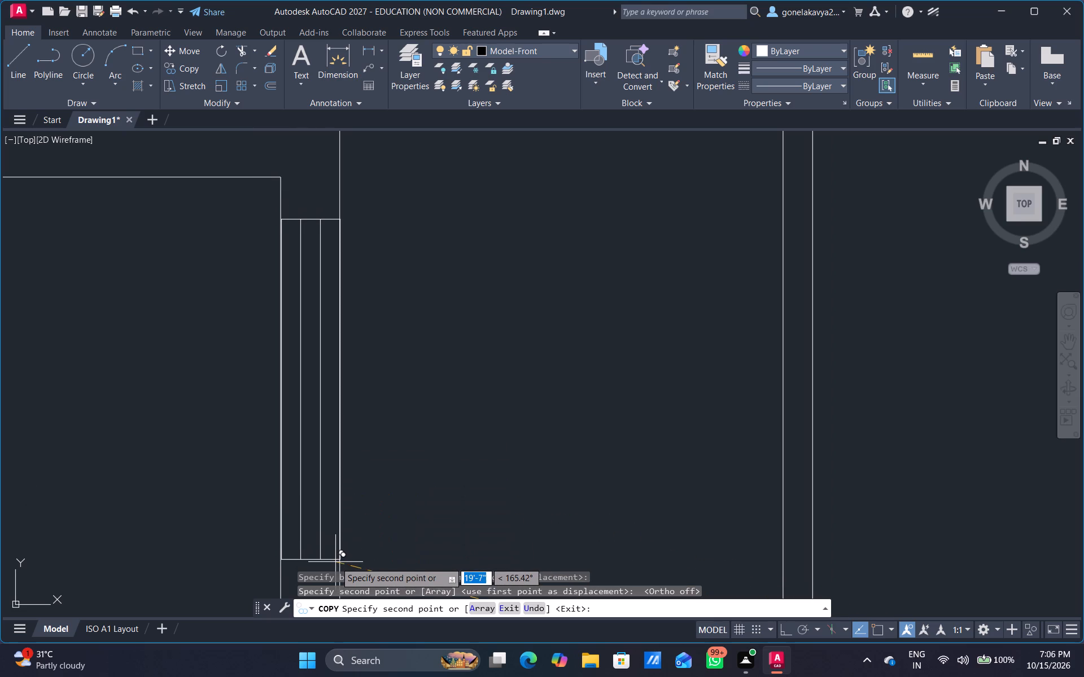
scroll(335, 561, "up", 3)
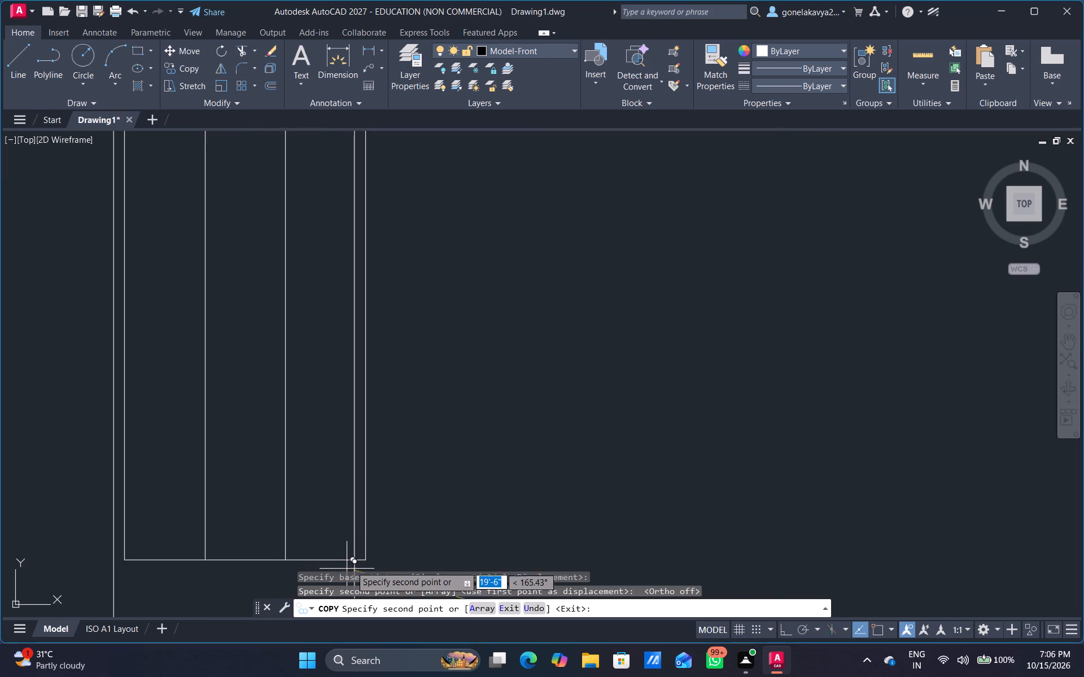
middle_click_drag(354, 539, 356, 465)
scroll(356, 465, "down", 2)
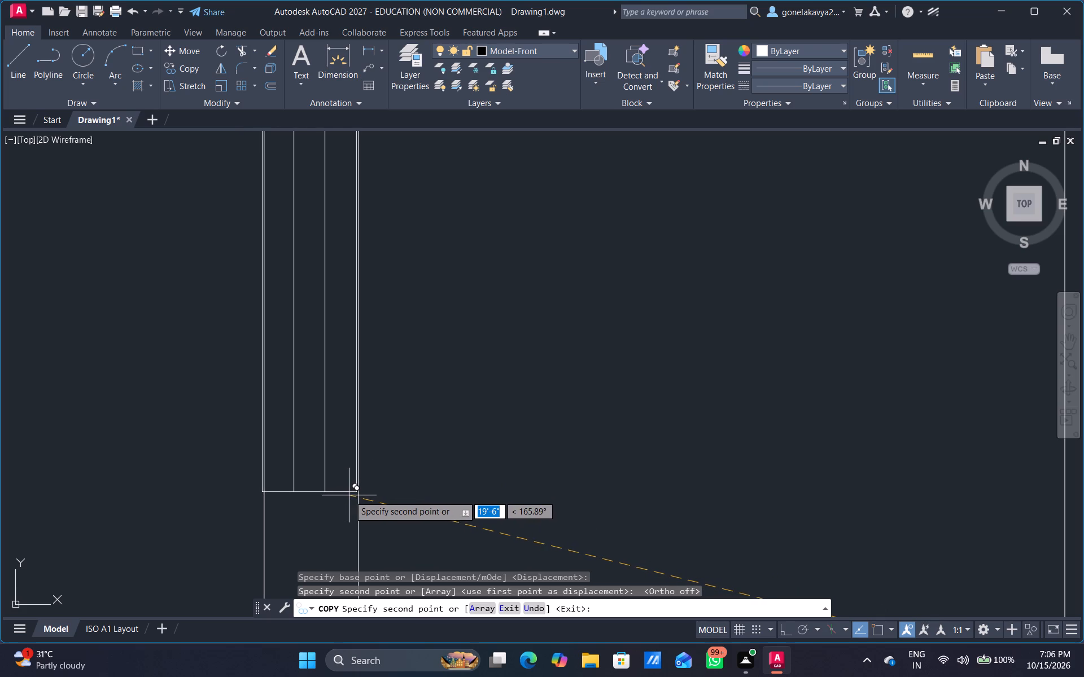
left_click(351, 495)
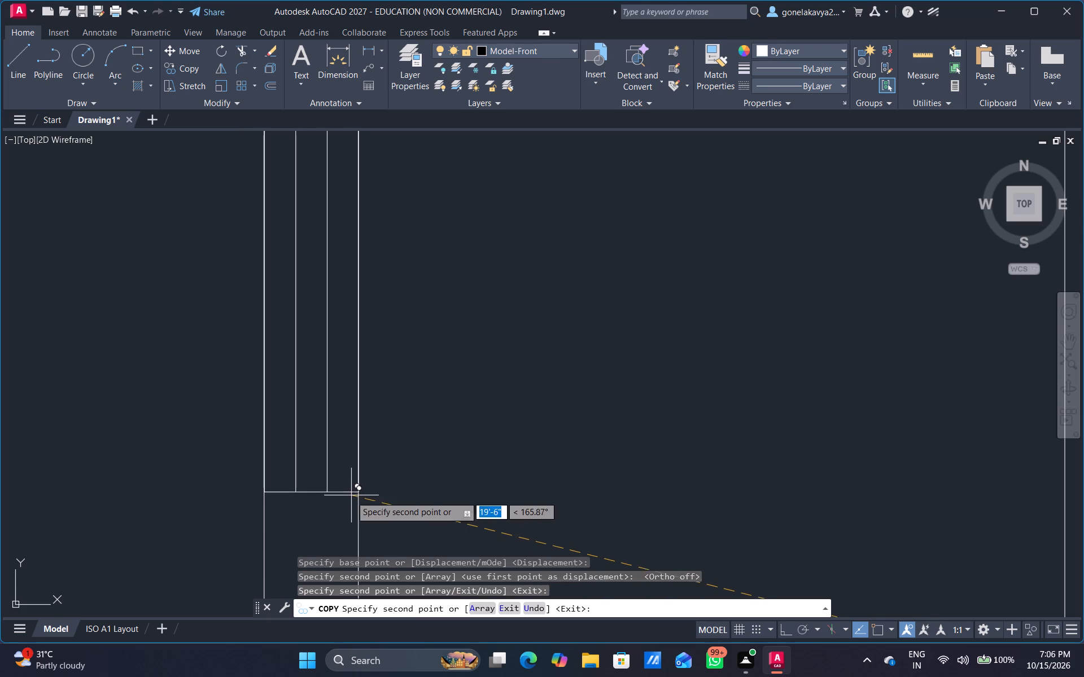
scroll(365, 494, "down", 6)
middle_click_drag(352, 533, 406, 317)
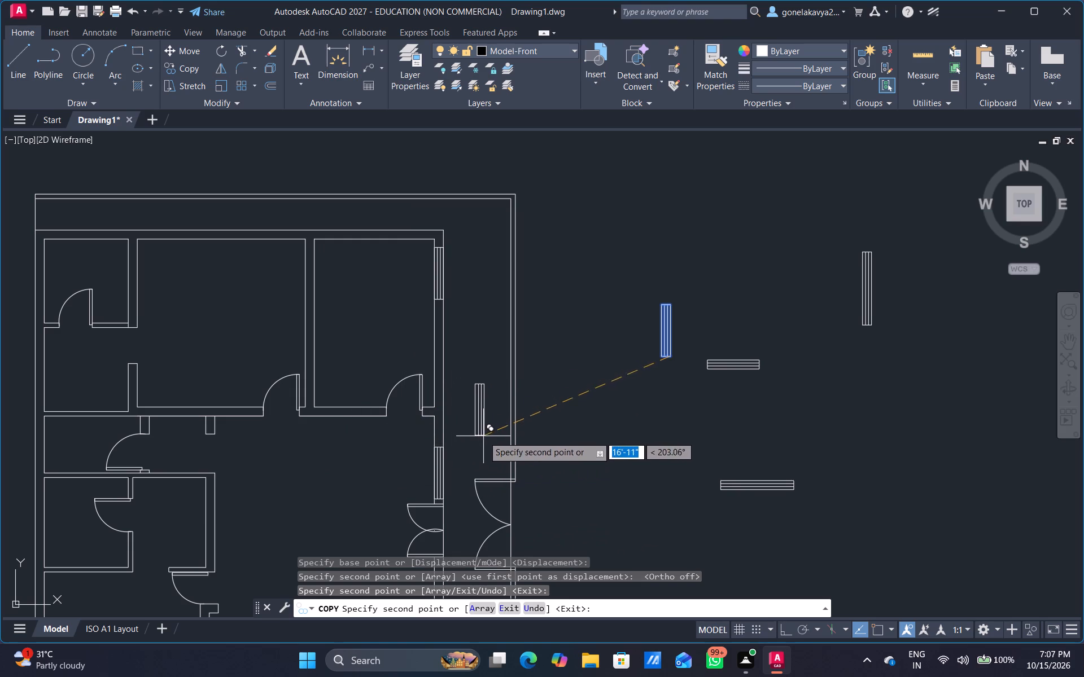
key("Escape")
Copy the horizontal smaller window symbol into the north wall of the northeast room.
scroll(749, 364, "up", 2)
left_click_drag(799, 393, 627, 370)
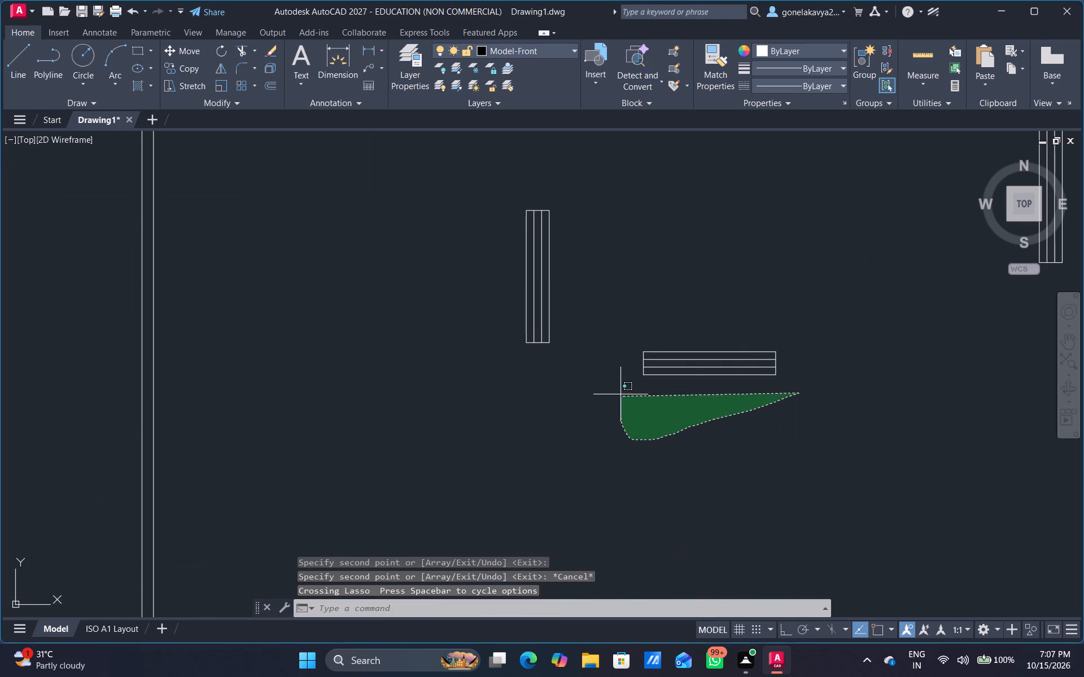
left_click_drag(627, 370, 799, 298)
right_click(766, 325)
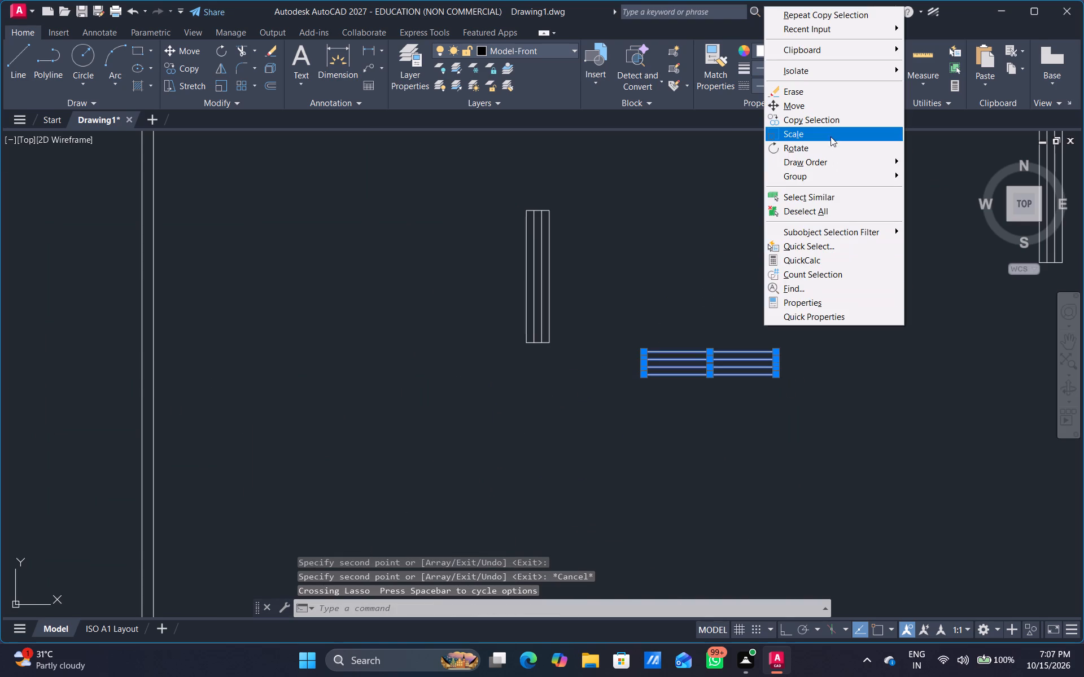
left_click(831, 124)
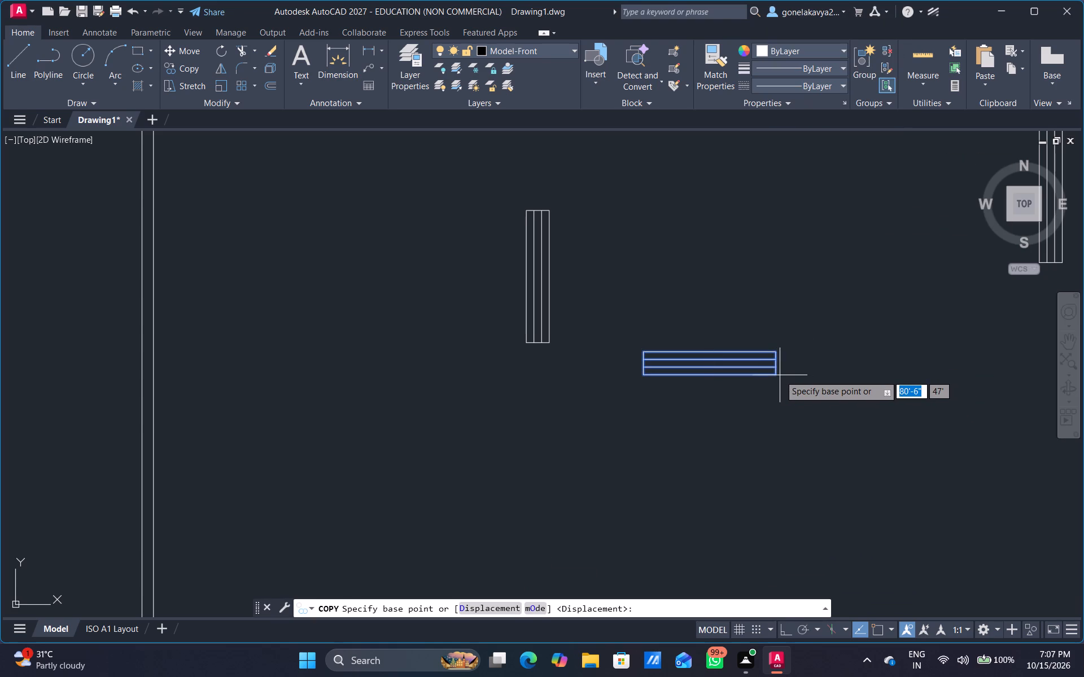
left_click_drag(776, 373, 763, 377)
scroll(141, 390, "down", 2)
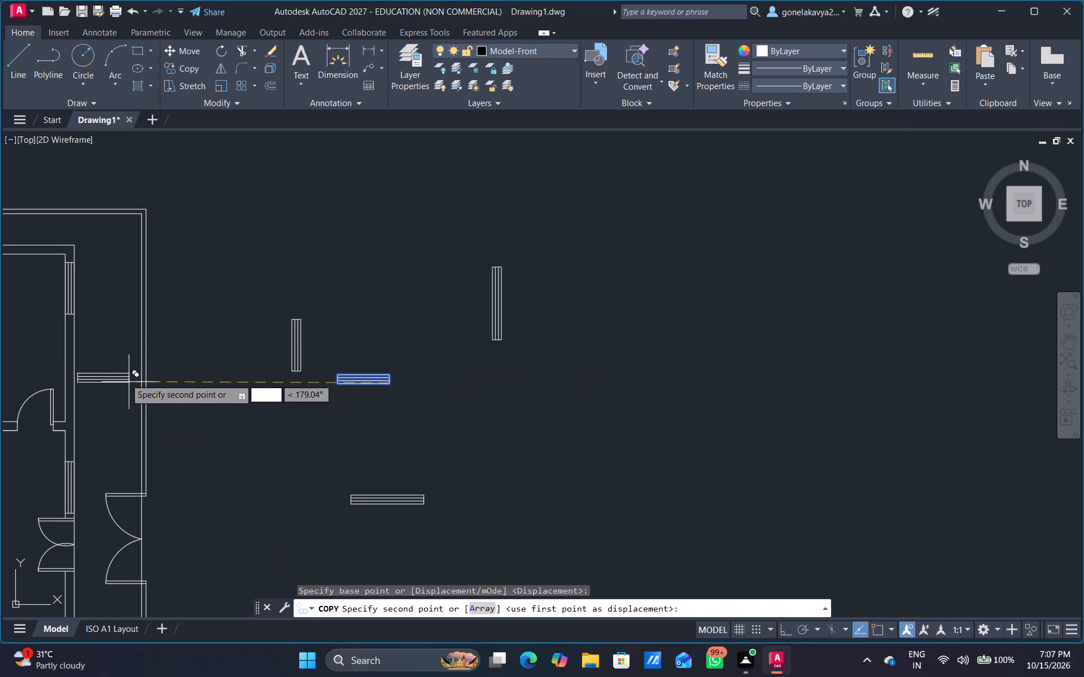
middle_click_drag(117, 374, 361, 511)
scroll(195, 406, "up", 3)
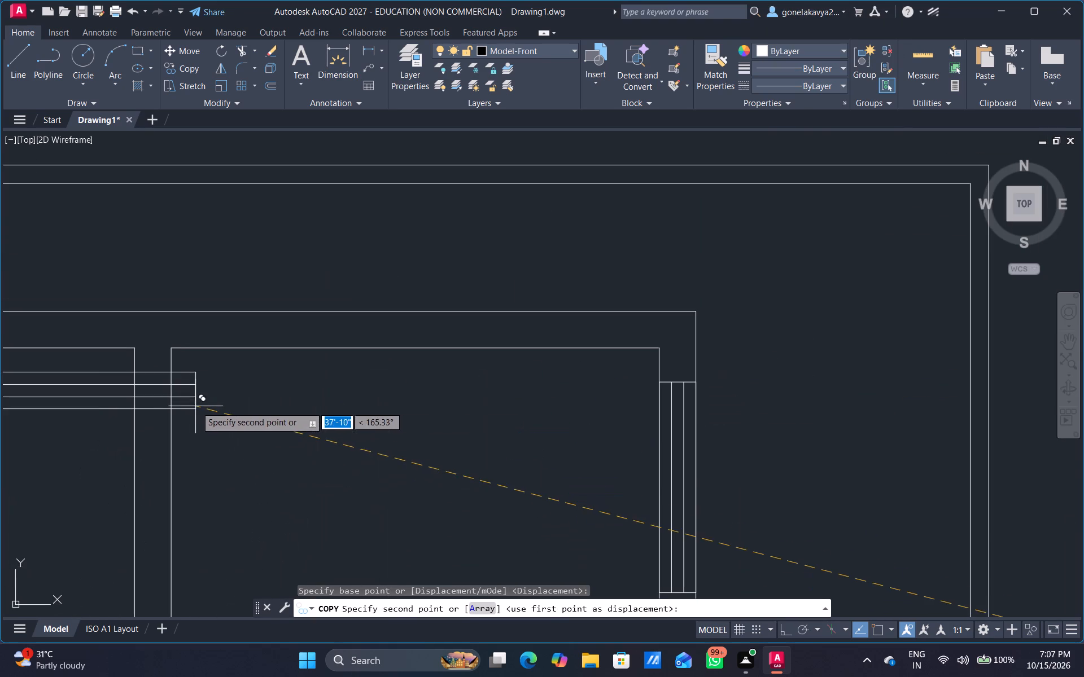
scroll(515, 345, "up", 1)
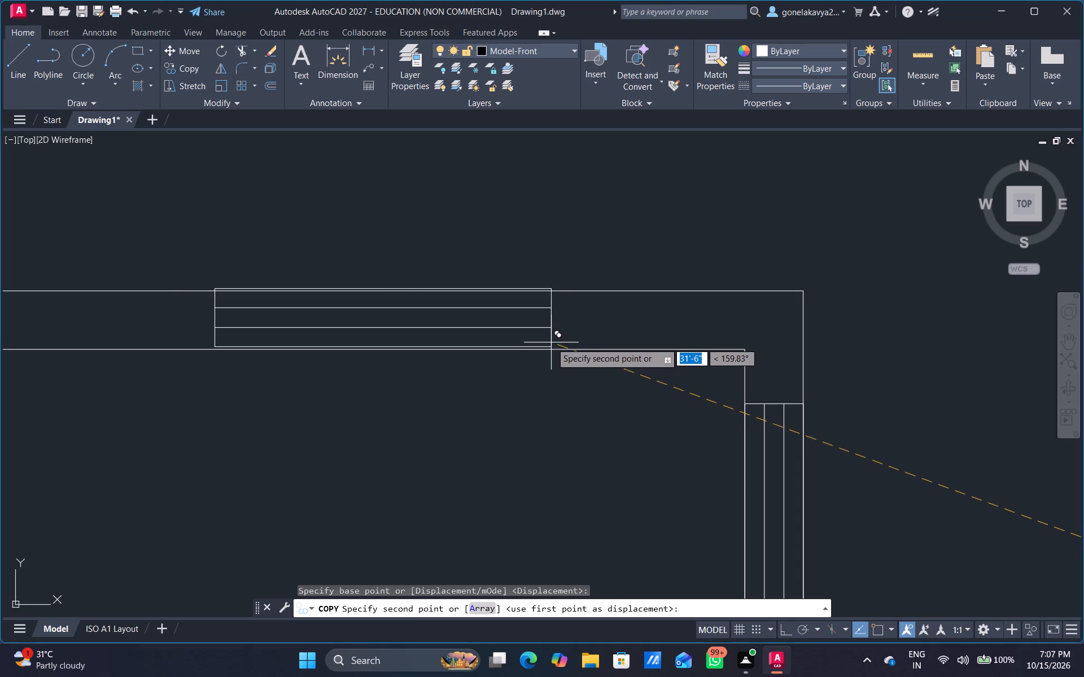
left_click(551, 345)
Place another copy of the horizontal smaller window in the north wall of the large middle room.
scroll(358, 421, "down", 4)
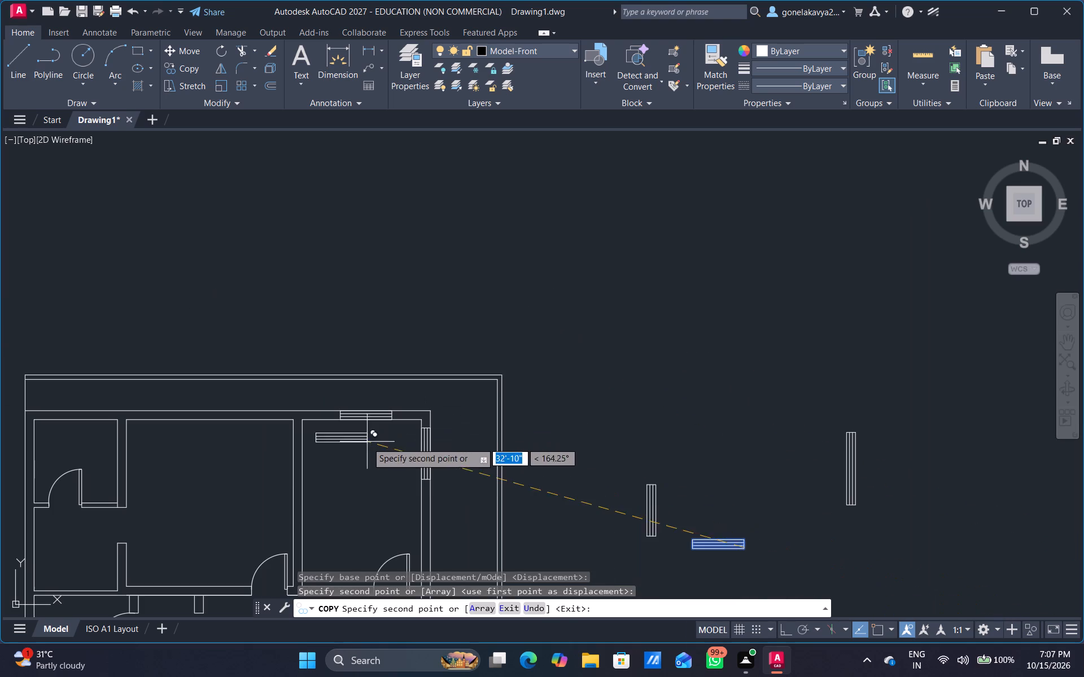
middle_click_drag(274, 461, 413, 489)
scroll(391, 466, "up", 2)
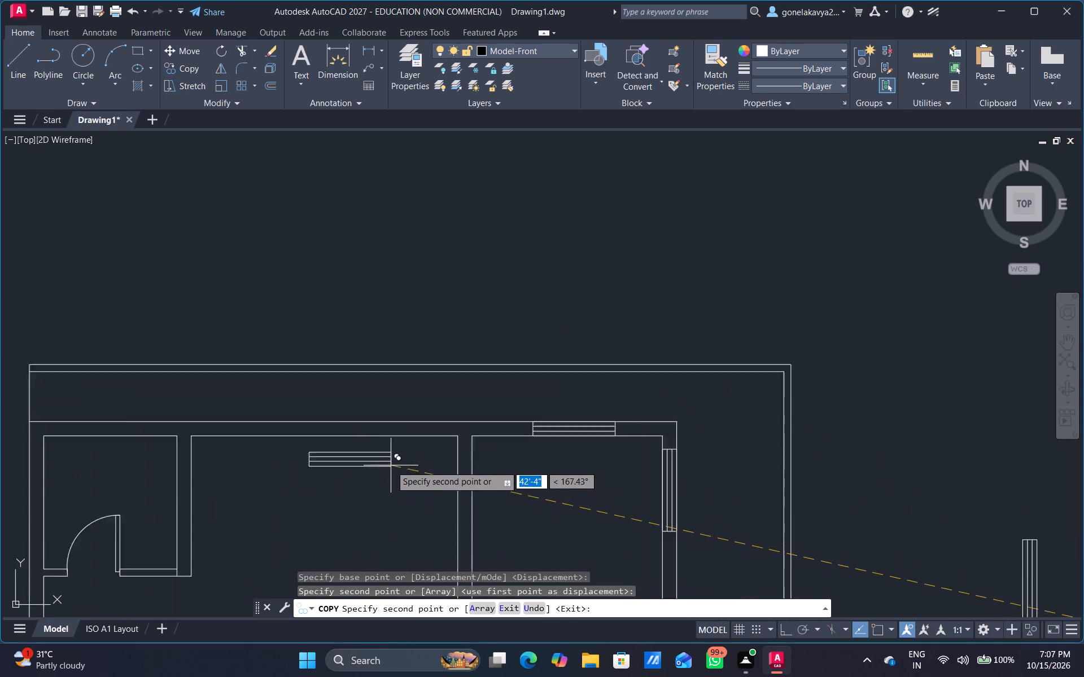
scroll(391, 465, "up", 1)
middle_click_drag(400, 476, 551, 479)
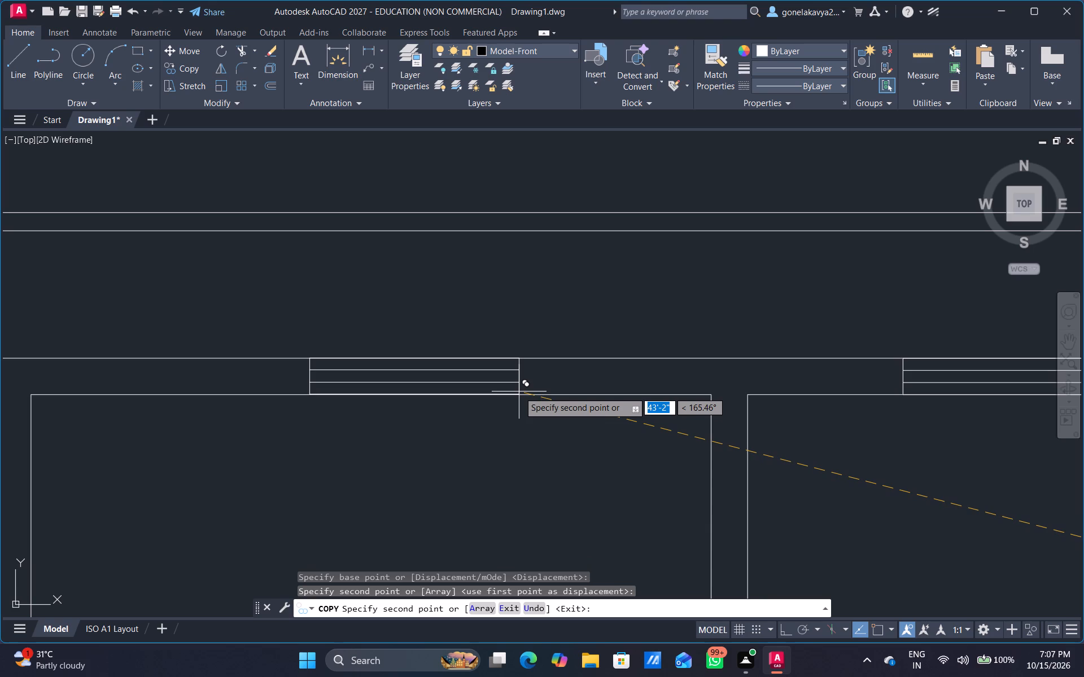
left_click(519, 392)
Place another copy of the horizontal smaller window in the north wall of the small northwest room.
scroll(392, 508, "down", 4)
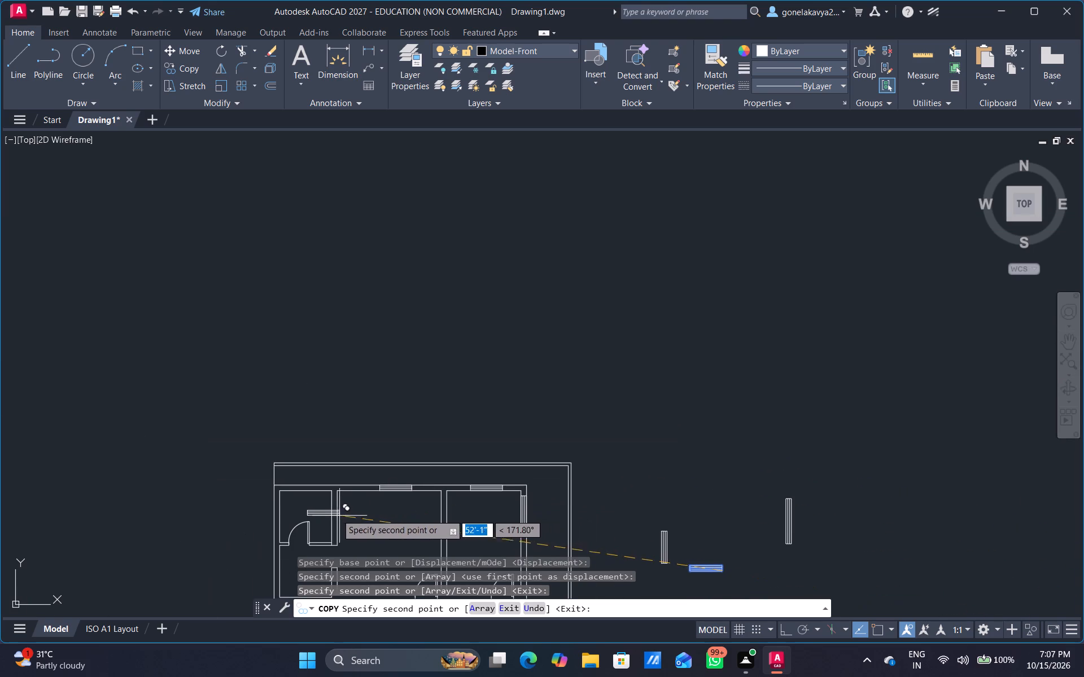
middle_click_drag(313, 505, 419, 512)
scroll(418, 500, "up", 5)
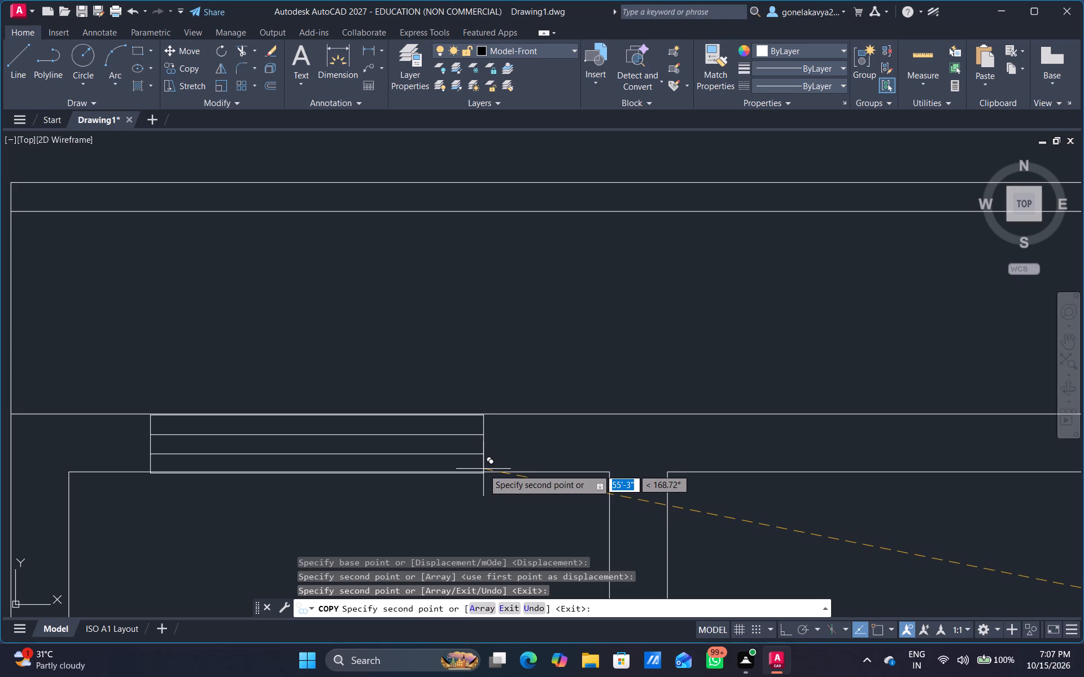
left_click(483, 467)
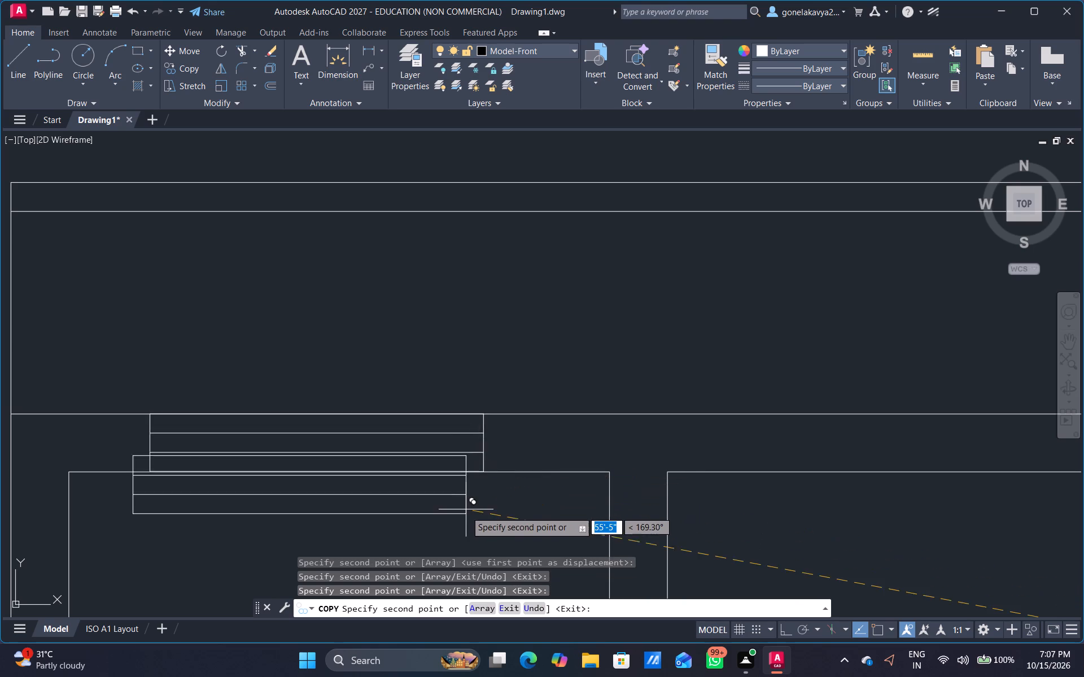
Place another copy of the horizontal smaller window in the kitchen's south wall, below the counter, and finish copying.
scroll(466, 513, "down", 4)
middle_click_drag(480, 533, 500, 449)
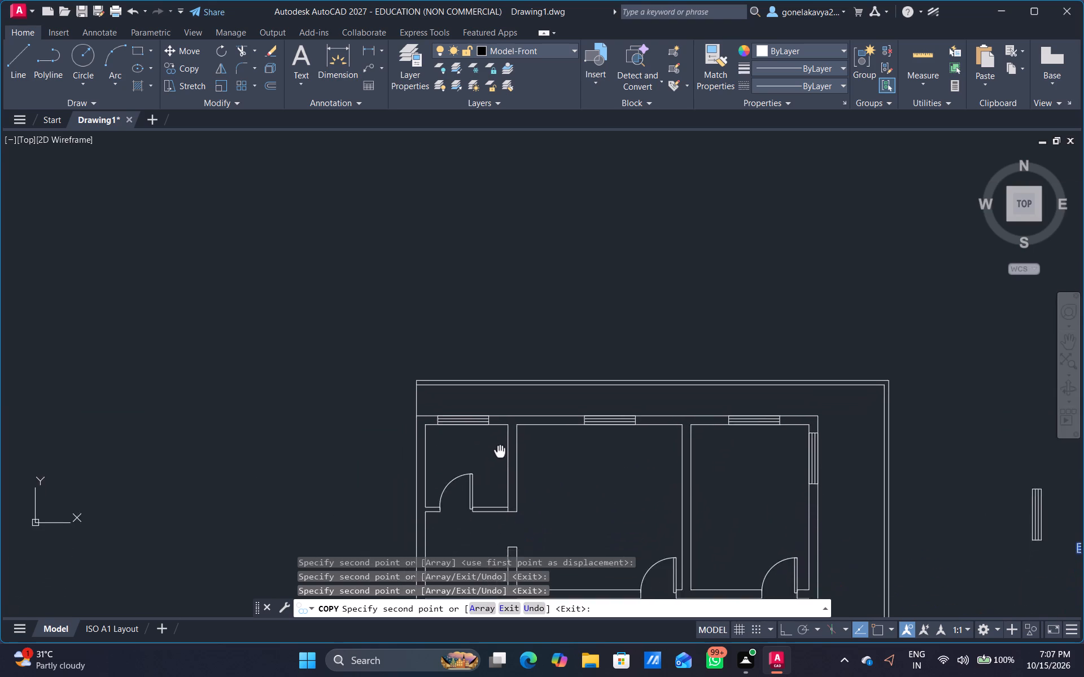
middle_click_drag(500, 449, 484, 413)
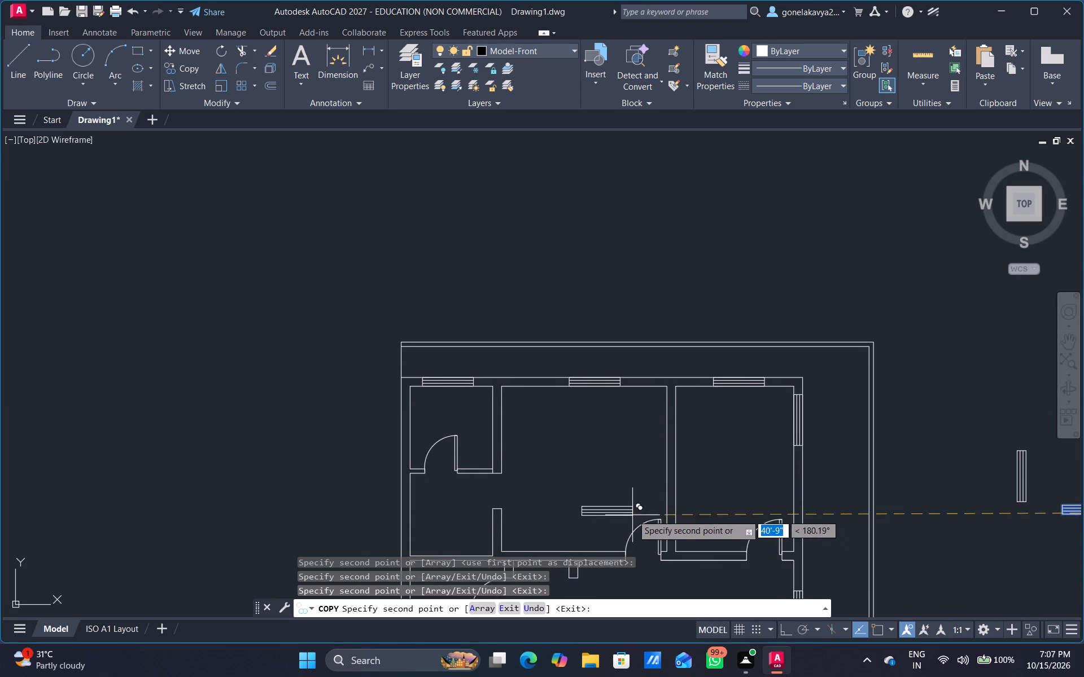
middle_click_drag(617, 499, 549, 375)
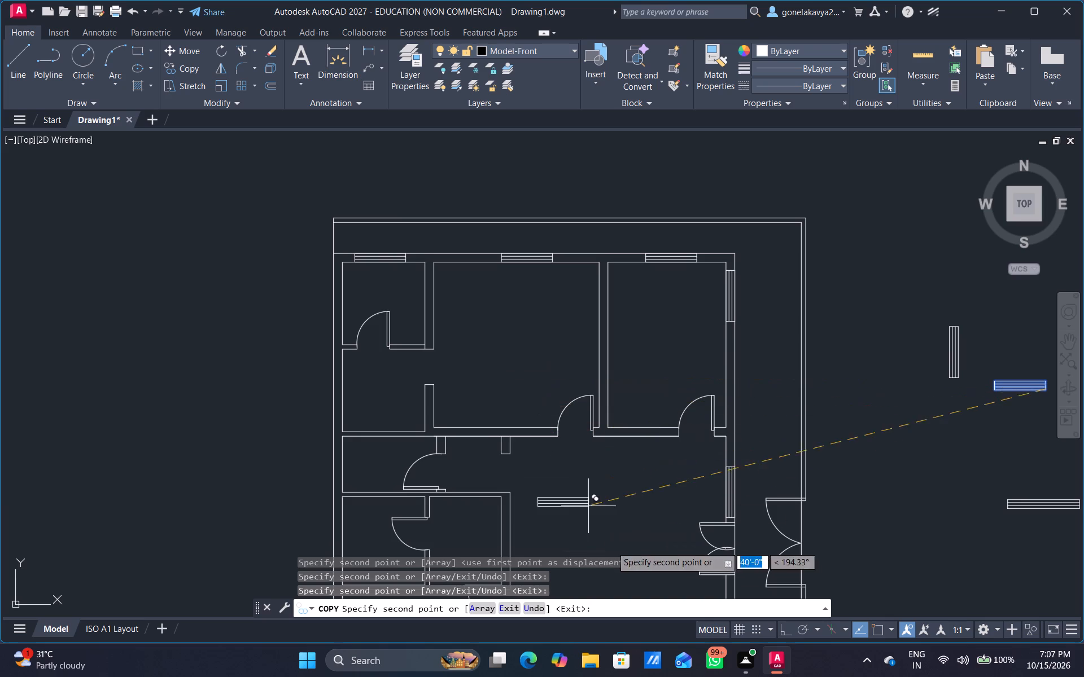
middle_click_drag(619, 540, 577, 384)
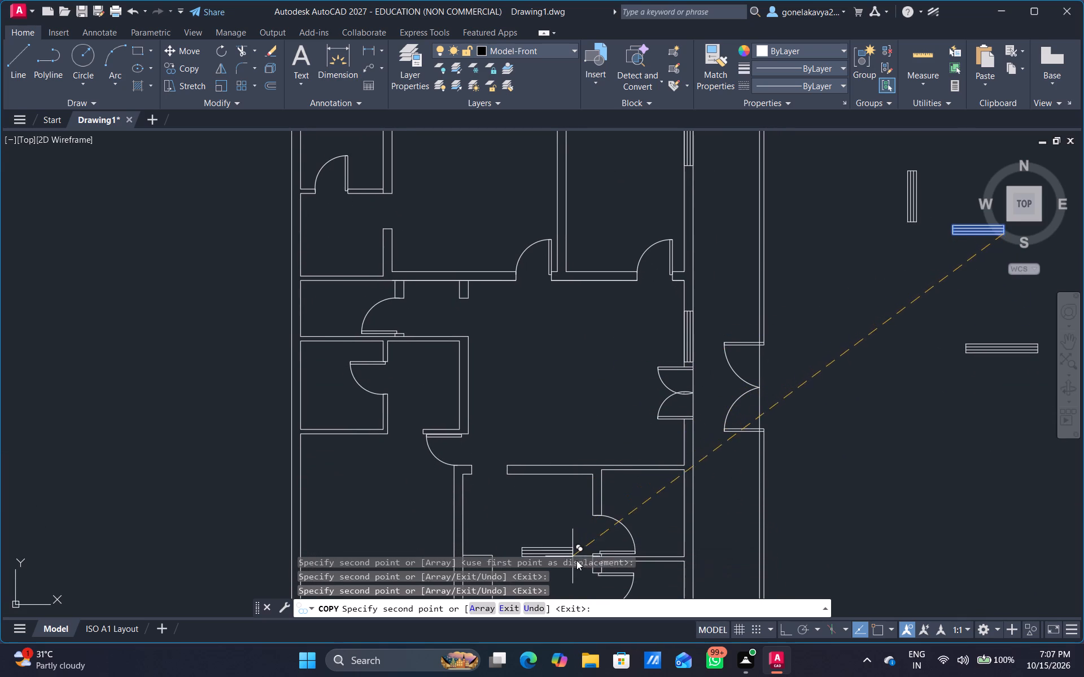
middle_click_drag(566, 526, 559, 361)
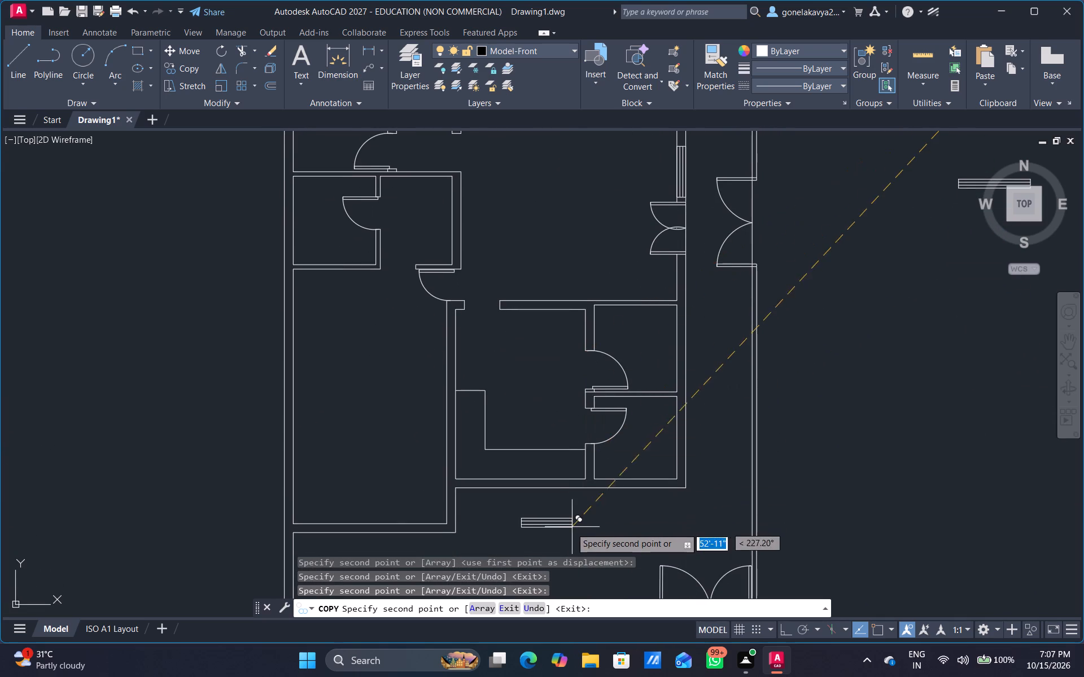
scroll(550, 496, "up", 3)
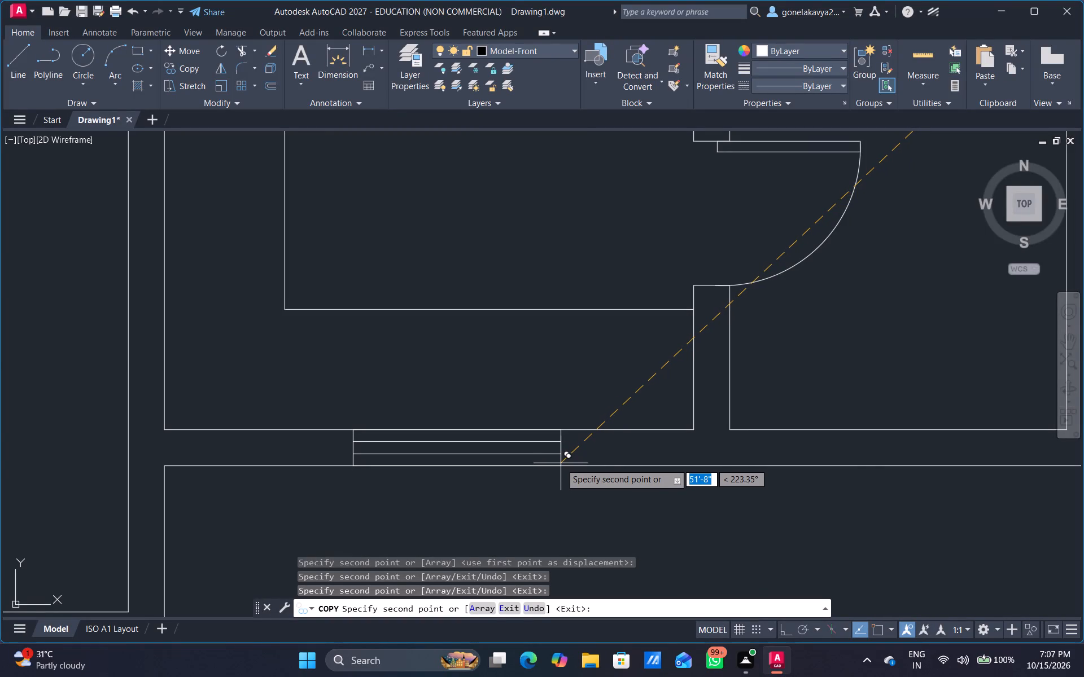
left_click(561, 463)
scroll(576, 579, "down", 5)
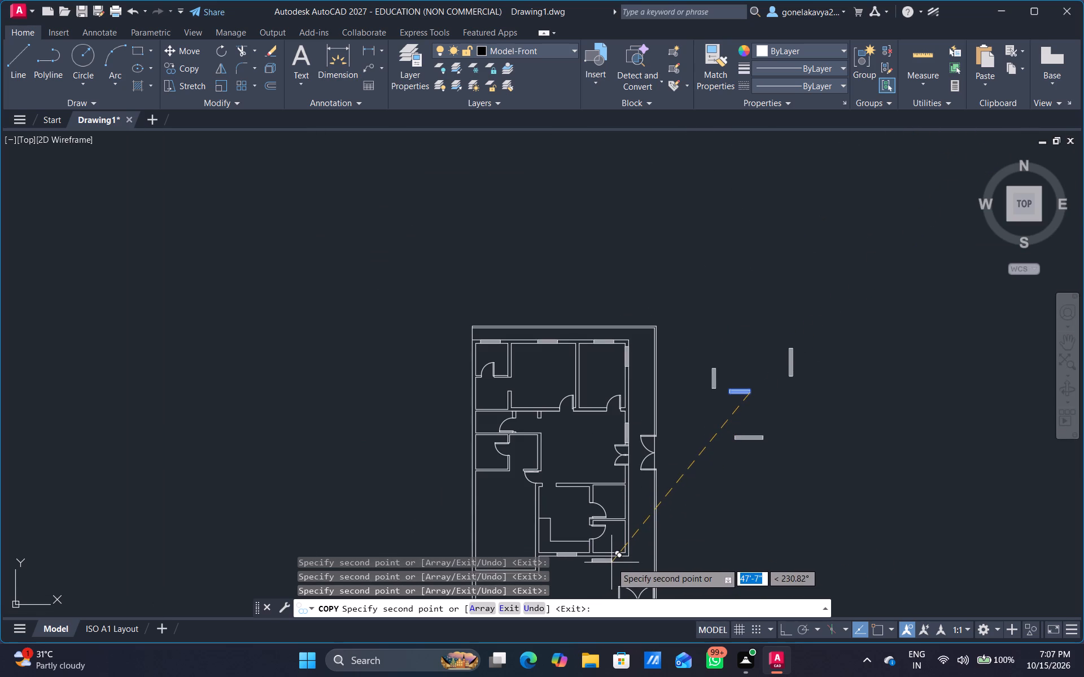
key("Escape")
Erase the two spare horizontal window symbols and the larger vertical one lying east of the plan.
scroll(757, 477, "down", 1)
middle_click_drag(758, 477, 679, 465)
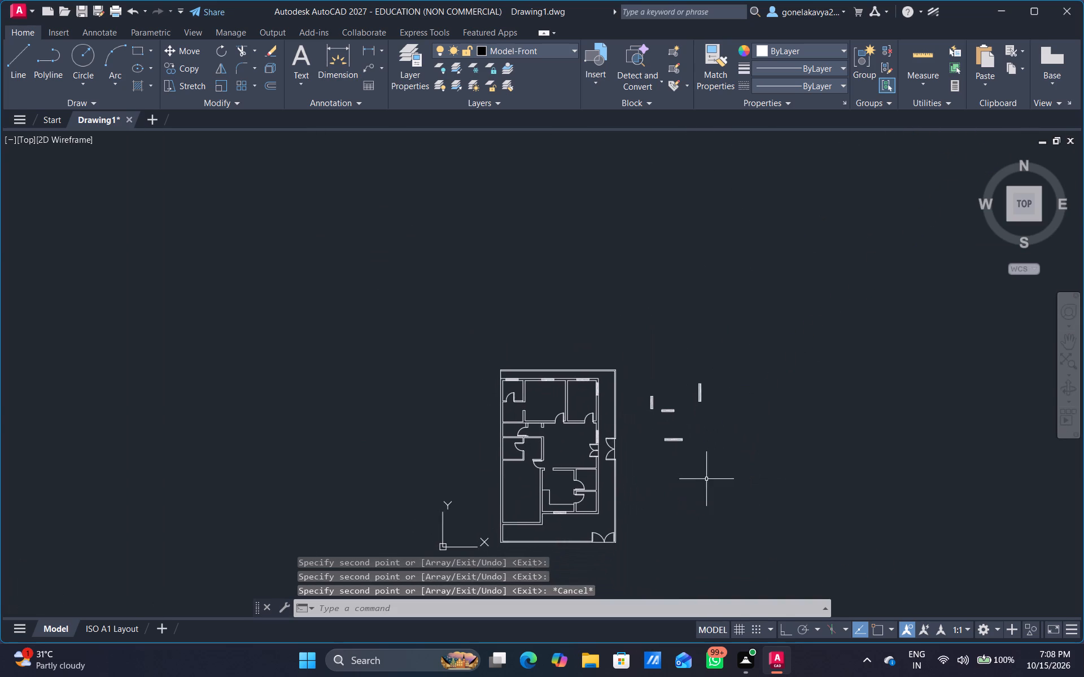
scroll(707, 479, "up", 3)
middle_click_drag(666, 466, 674, 604)
left_click_drag(731, 500, 532, 316)
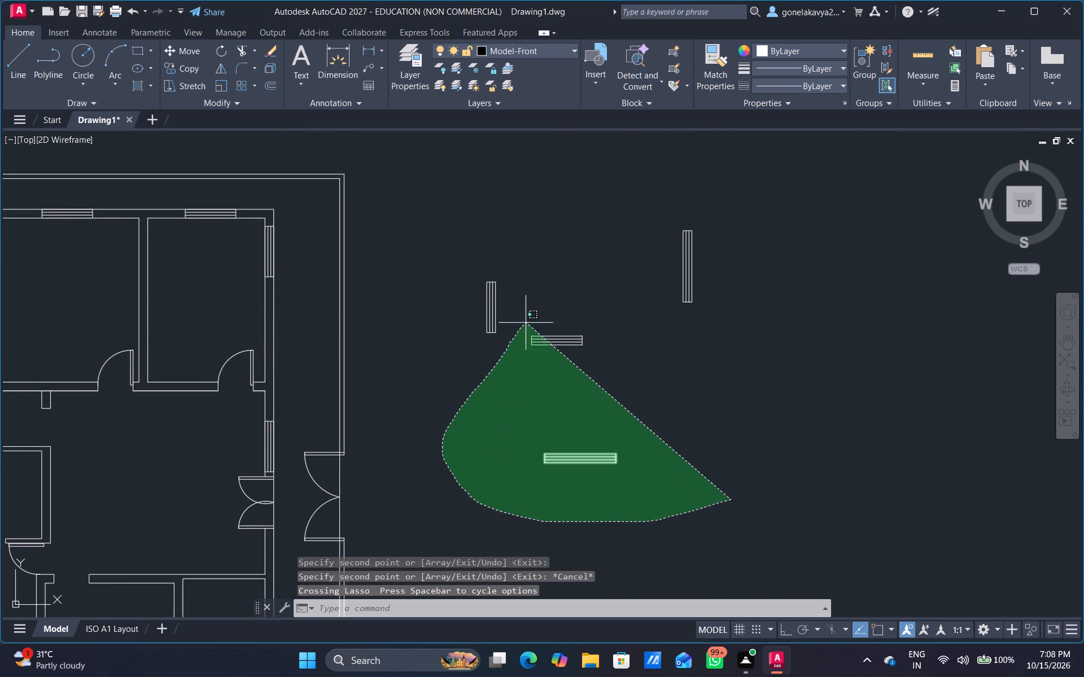
left_click_drag(532, 316, 714, 218)
key("Delete")
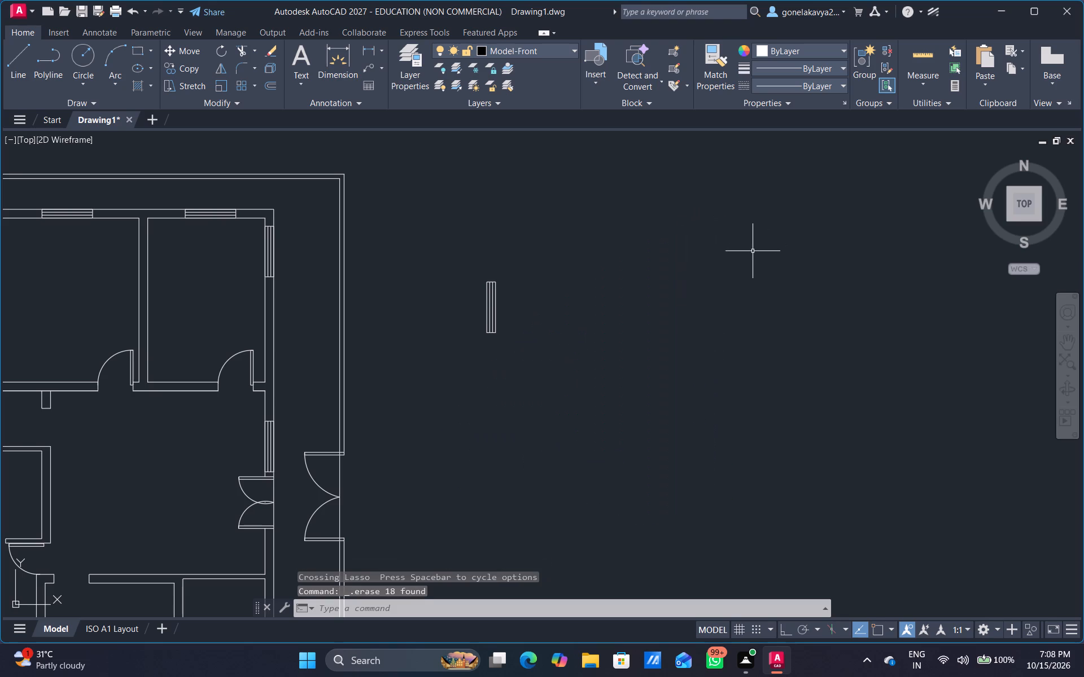
Erase the remaining smaller vertical window symbol east of the plan, including its two short end lines.
middle_click_drag(541, 386, 701, 446)
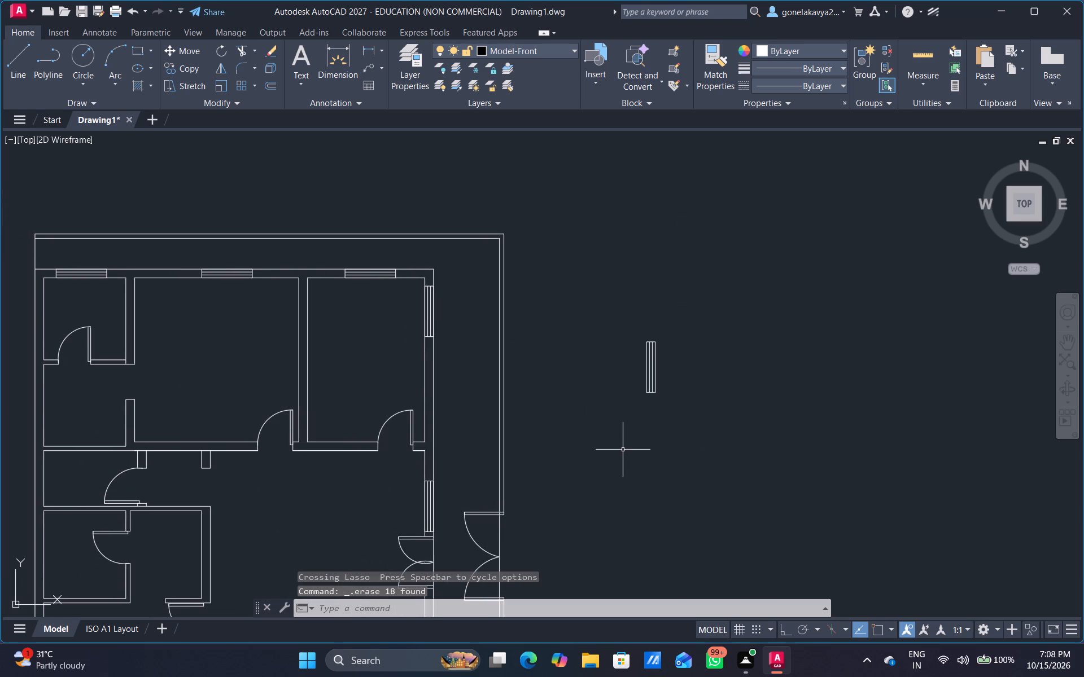
left_click_drag(698, 402, 644, 342)
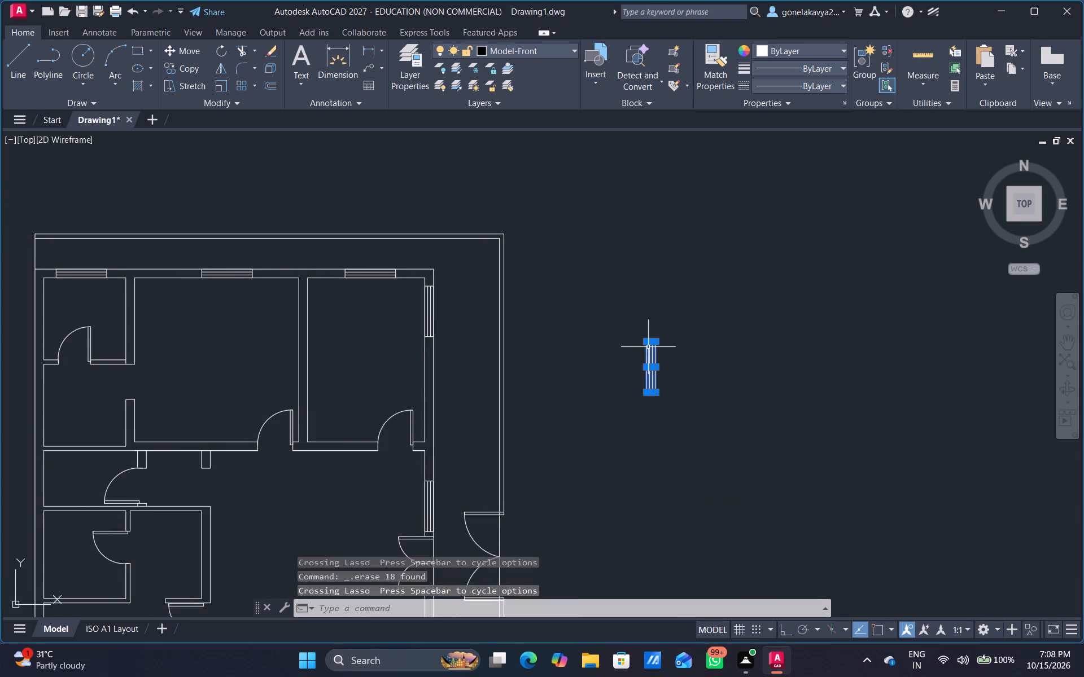
key("Delete")
scroll(625, 382, "up", 1)
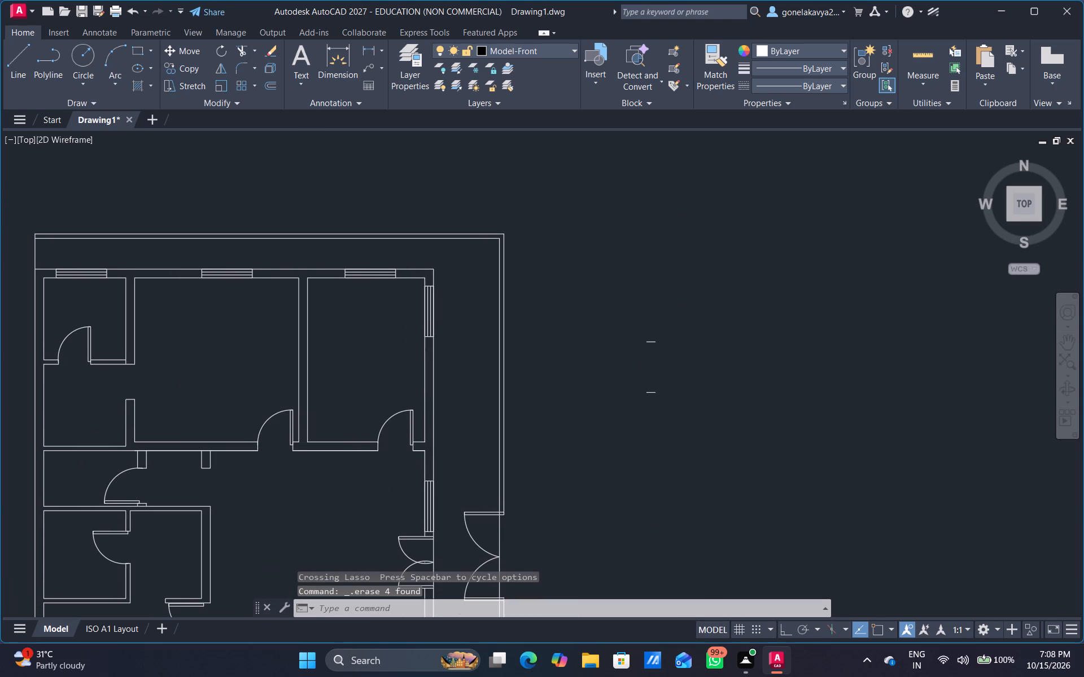
scroll(625, 382, "up", 1)
middle_click_drag(630, 398, 614, 497)
left_click_drag(695, 516, 717, 284)
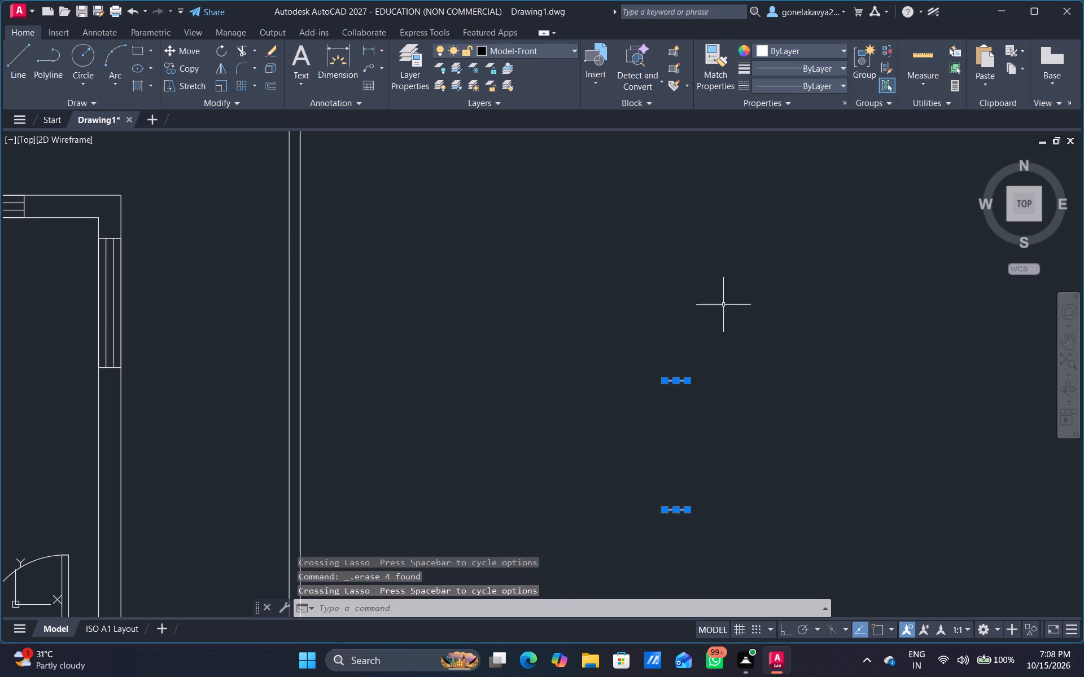
key("Delete")
Review the whole floor plan with its placed doors, windows and gates.
scroll(460, 564, "down", 3)
middle_click_drag(372, 559, 380, 557)
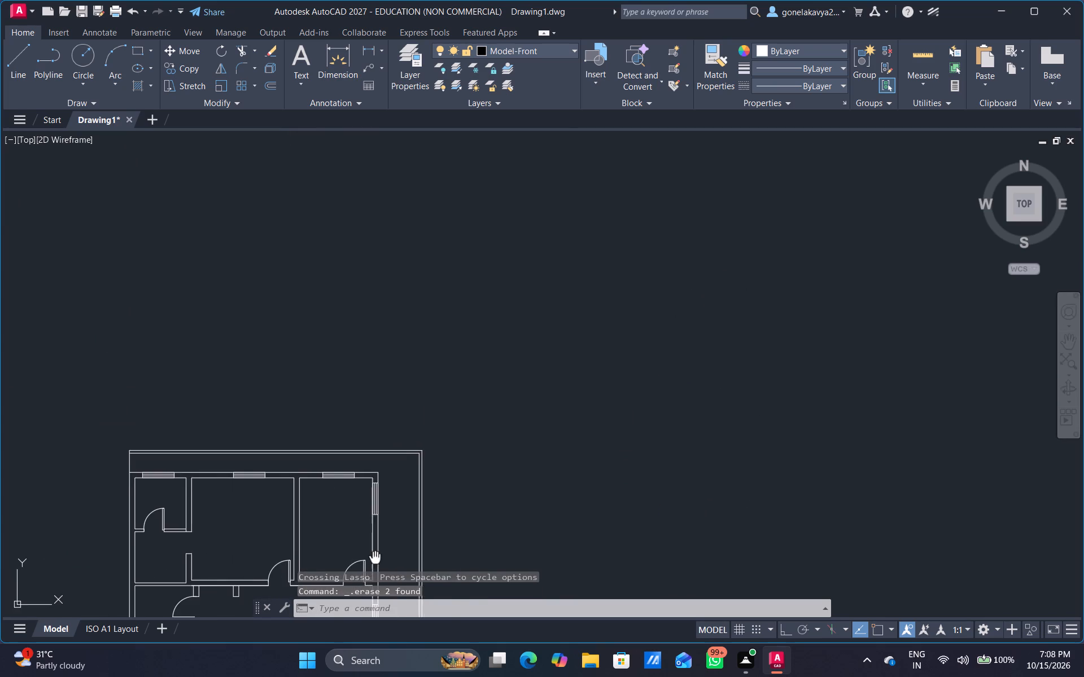
middle_click_drag(380, 557, 720, 291)
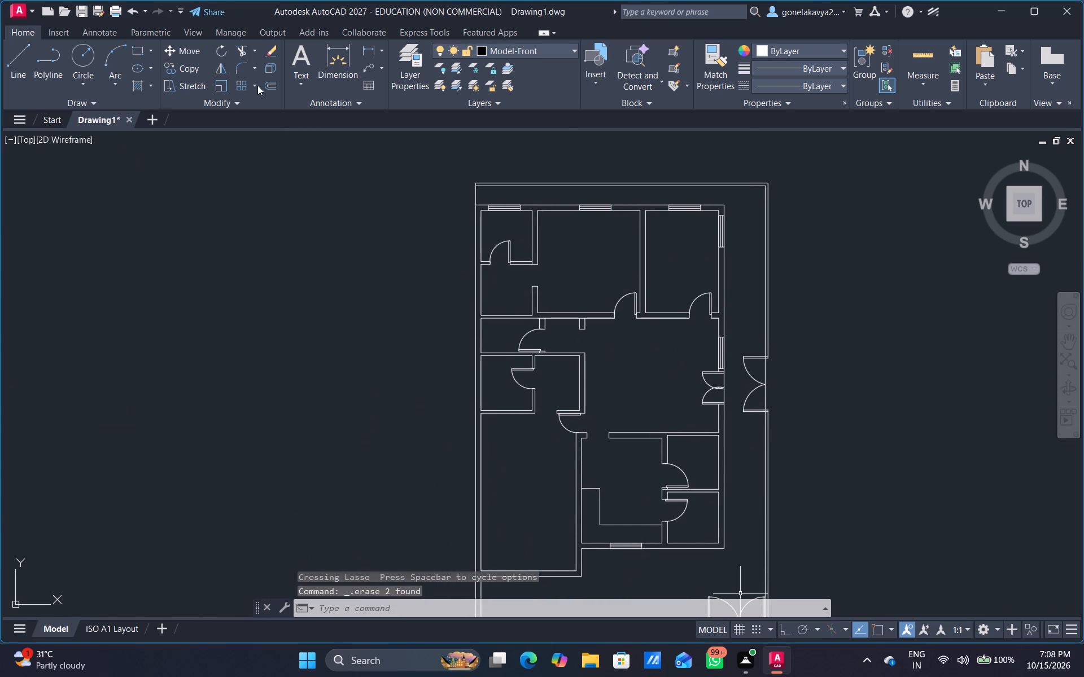
scroll(513, 317, "down", 1)
middle_click_drag(525, 350, 522, 303)
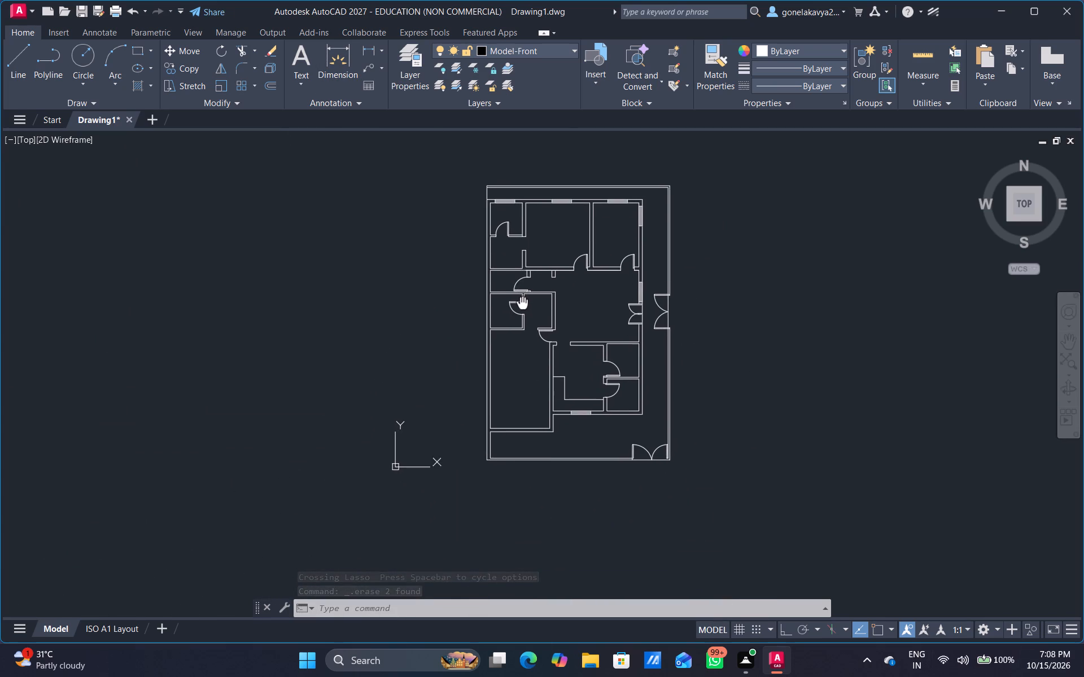
middle_click_drag(522, 303, 507, 322)
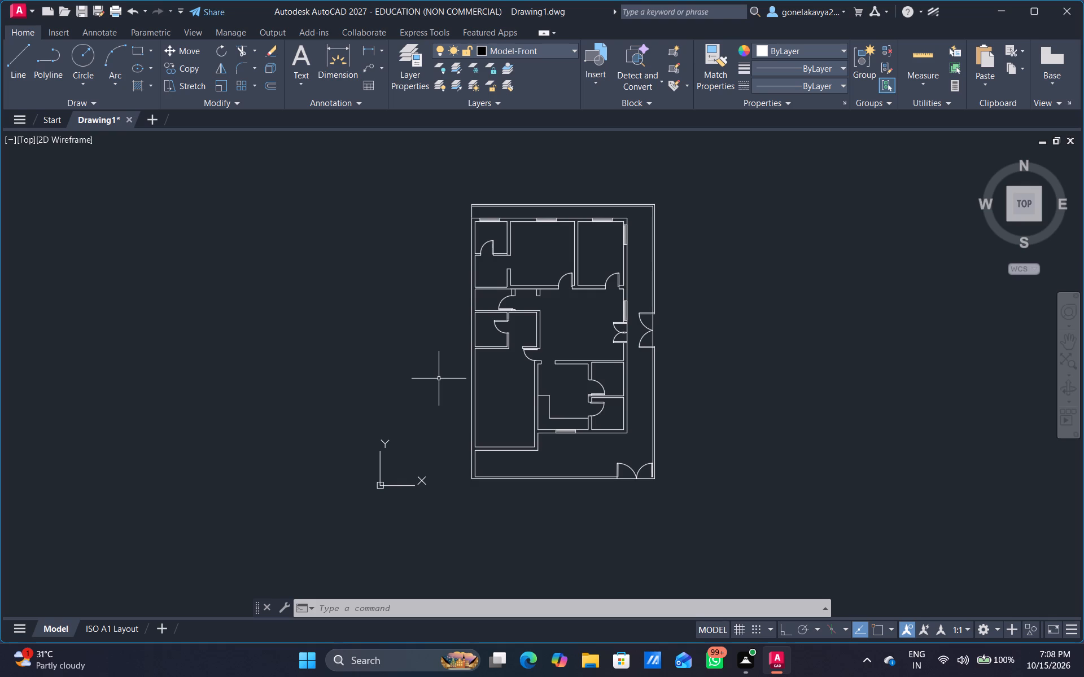
scroll(563, 259, "up", 2)
scroll(524, 300, "down", 2)
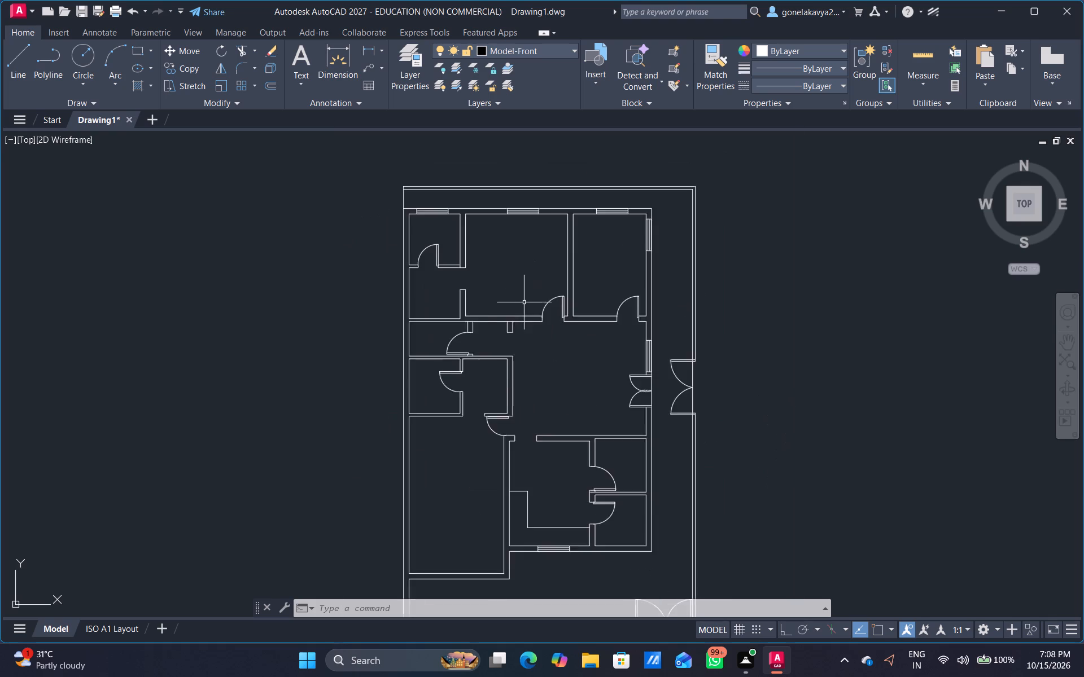
middle_click_drag(563, 330, 529, 337)
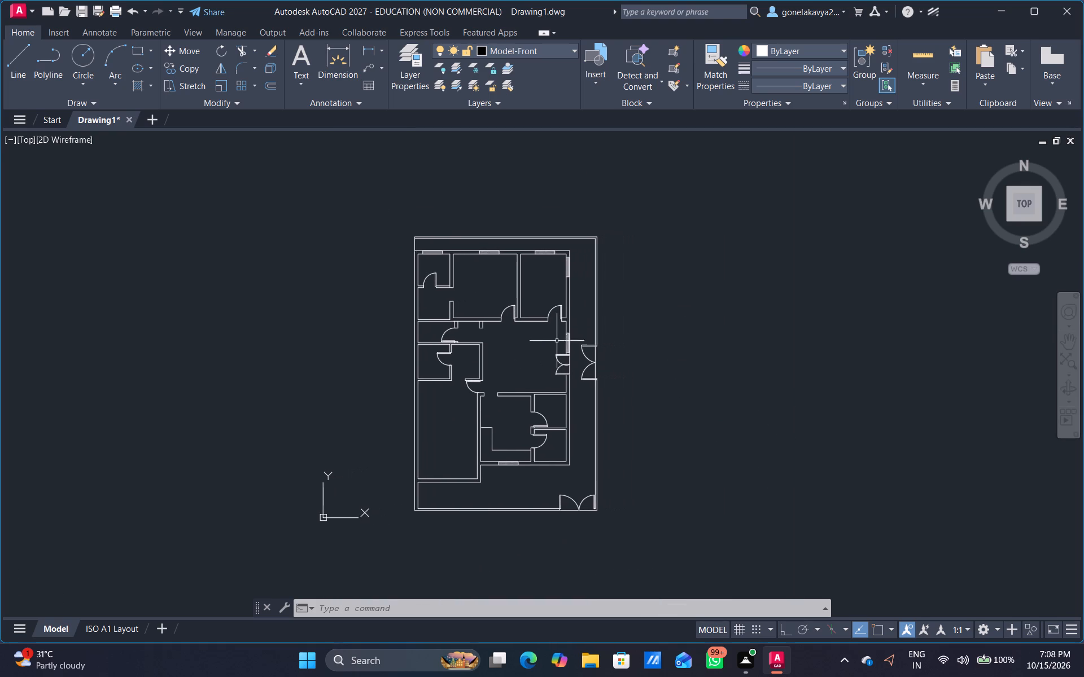
scroll(557, 341, "up", 1)
middle_click_drag(517, 364, 535, 335)
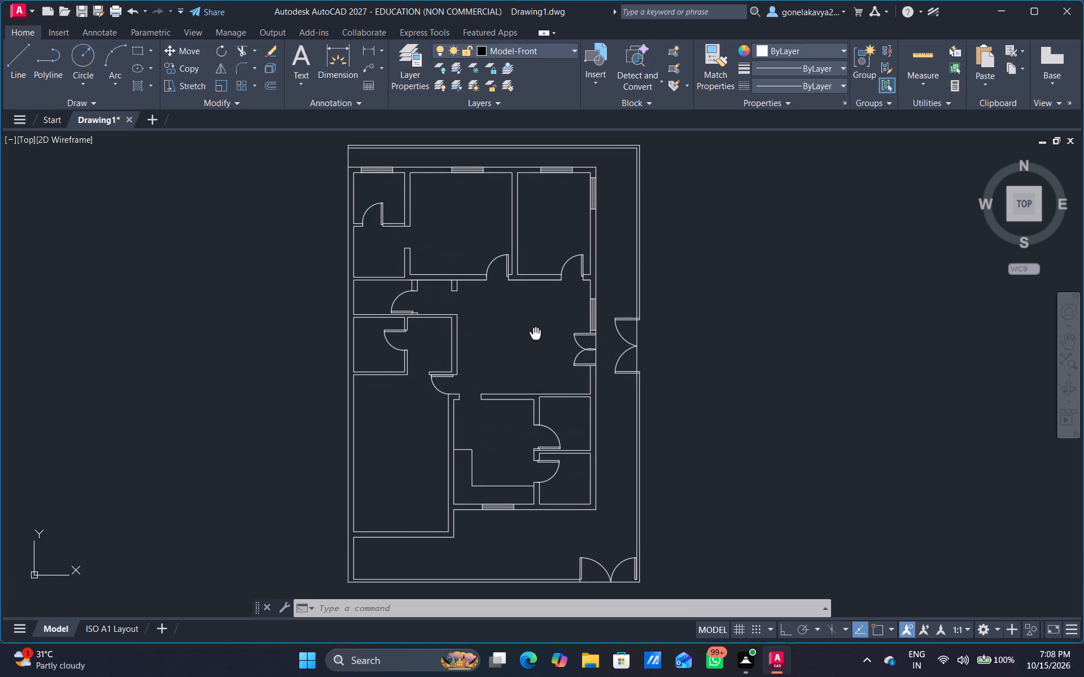
middle_click_drag(535, 335, 534, 335)
Open DesignCenter and display the blocks contained in House Designer.dwg.
key("ctrl+3")
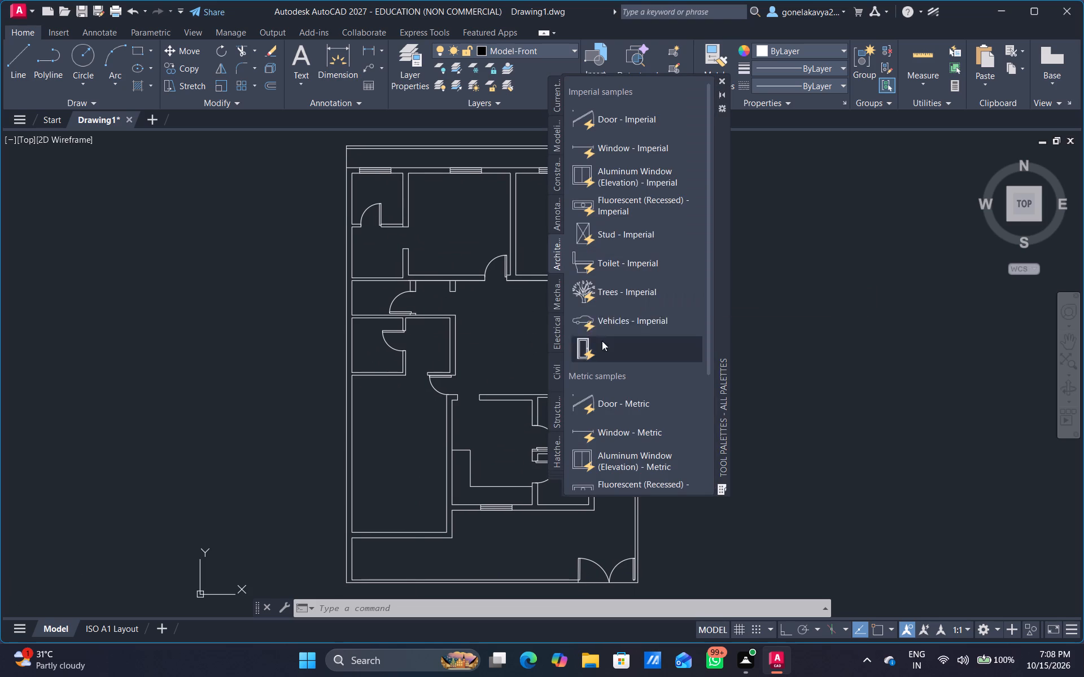
left_click(720, 78)
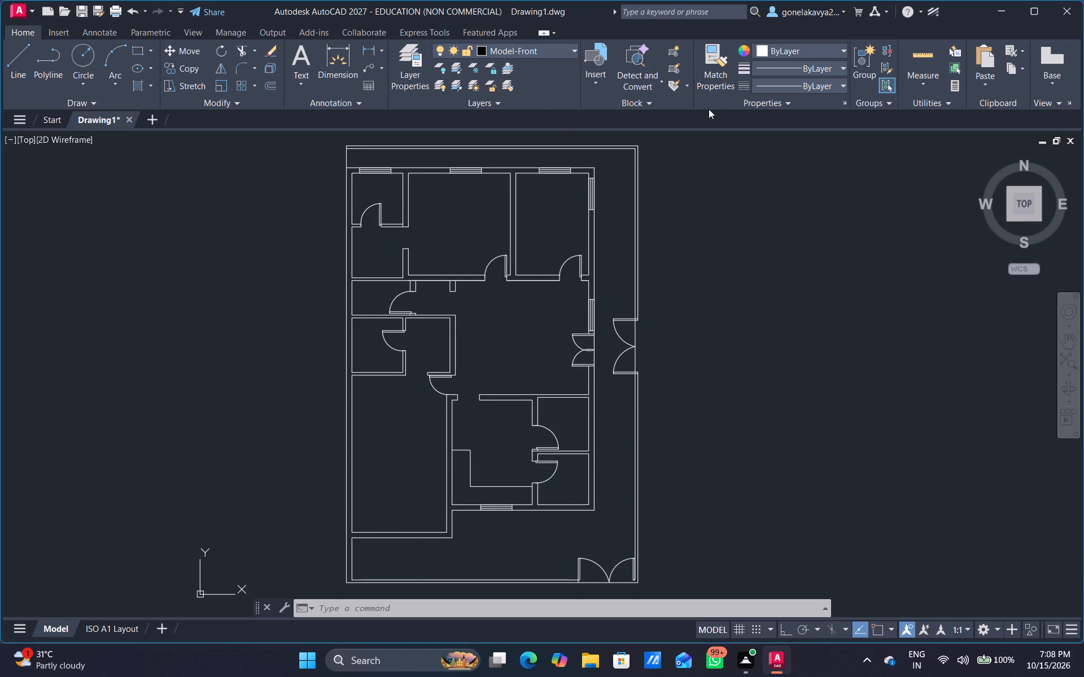
key("ctrl+2")
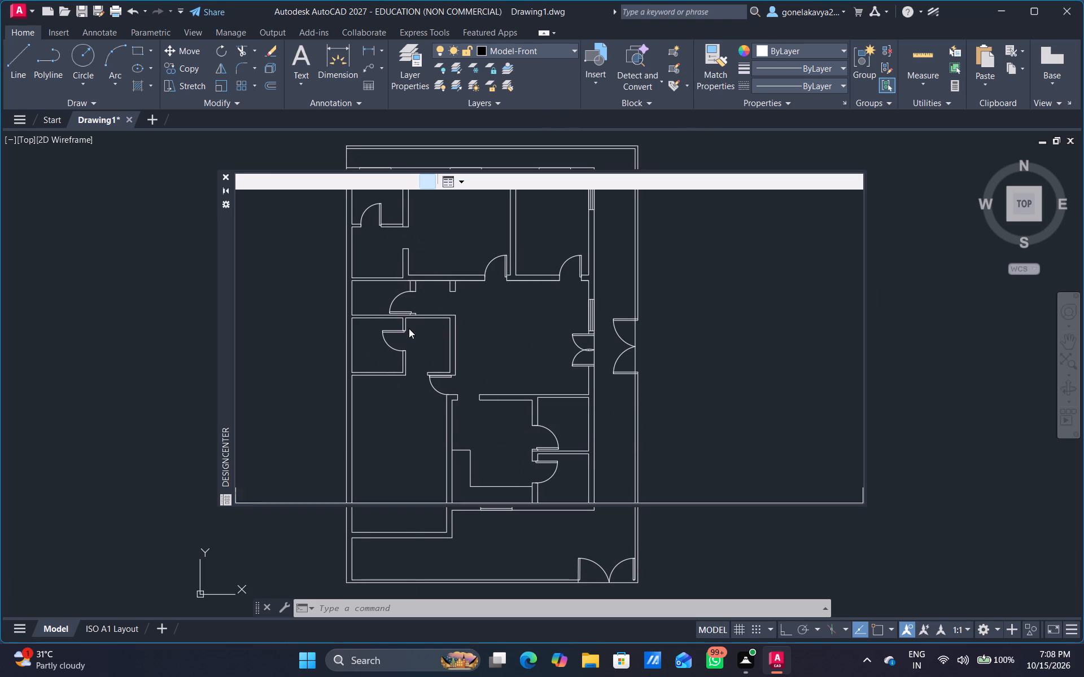
left_click(256, 226)
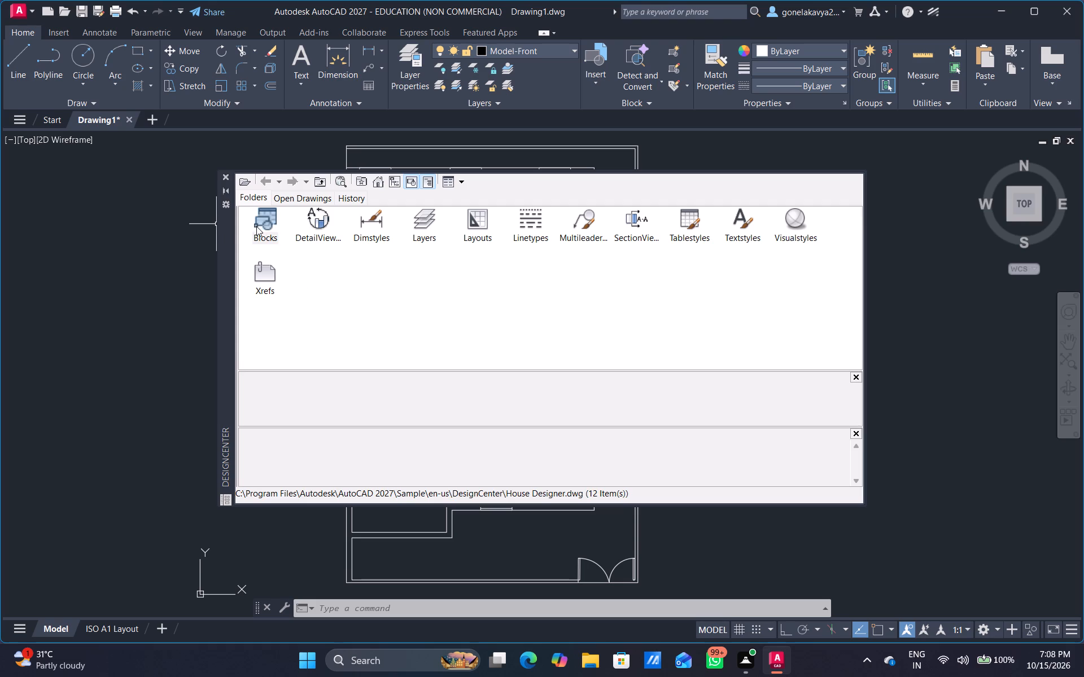
double_click(267, 216)
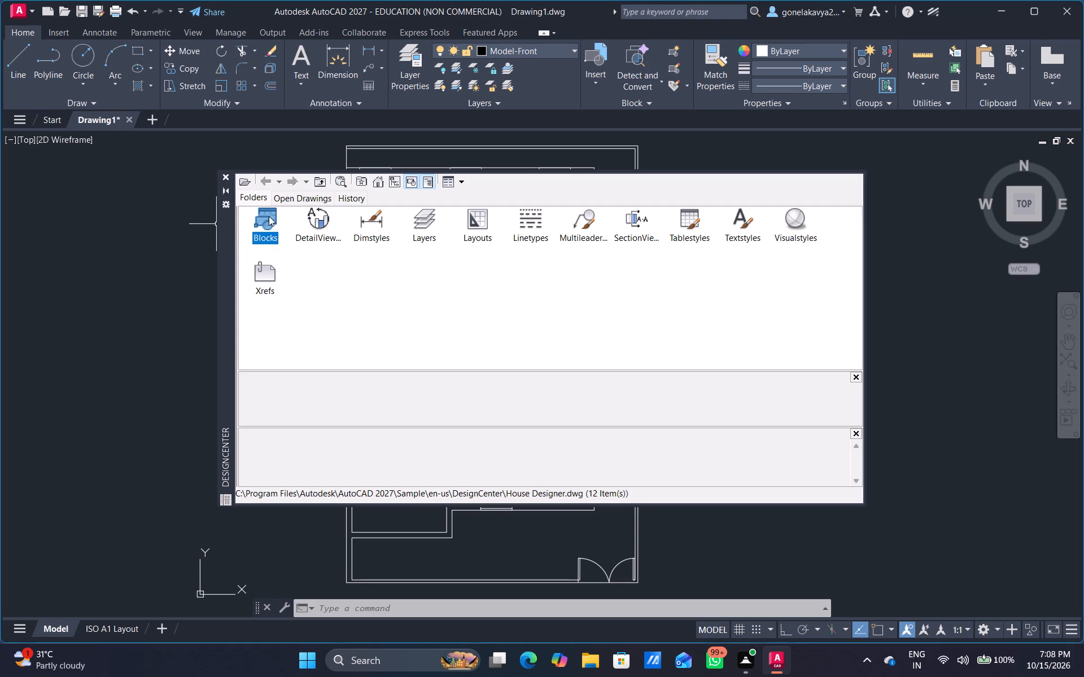
double_click(268, 216)
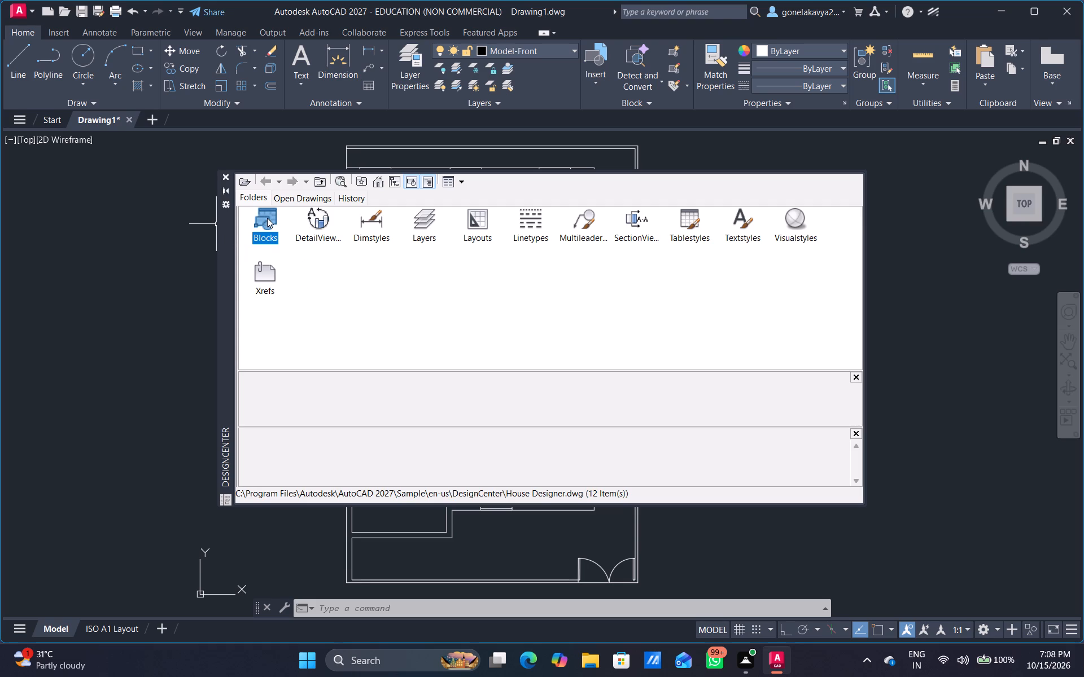
left_click(266, 218)
double_click(265, 221)
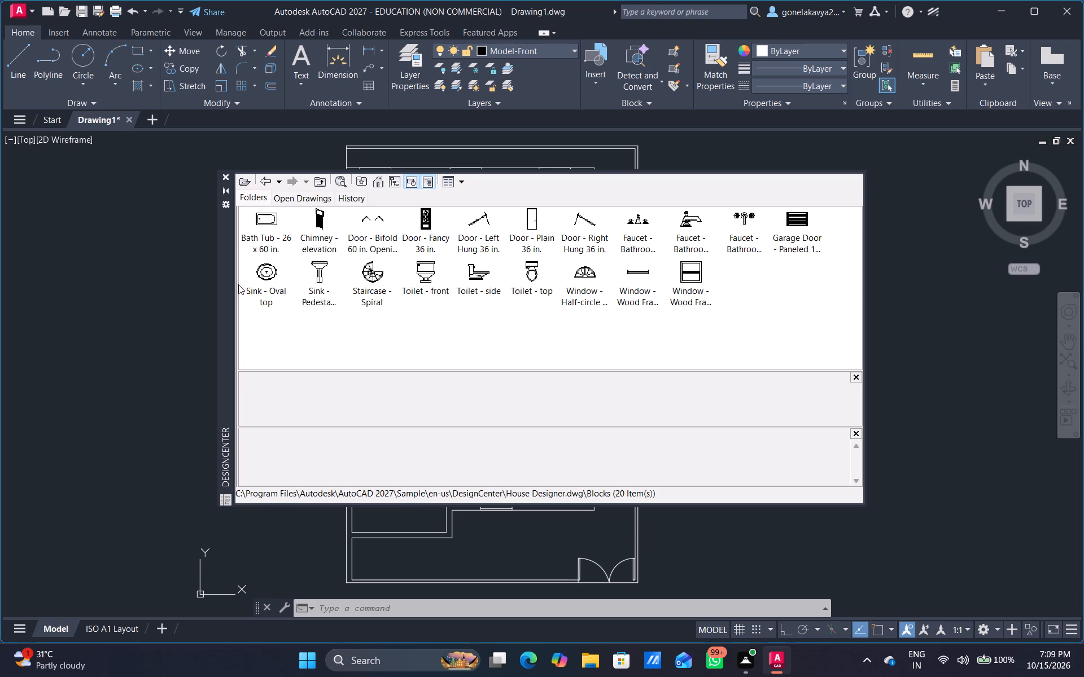
Insert the Toilet - top block in the empty space east of the boundary wall.
left_click_drag(530, 271, 543, 273)
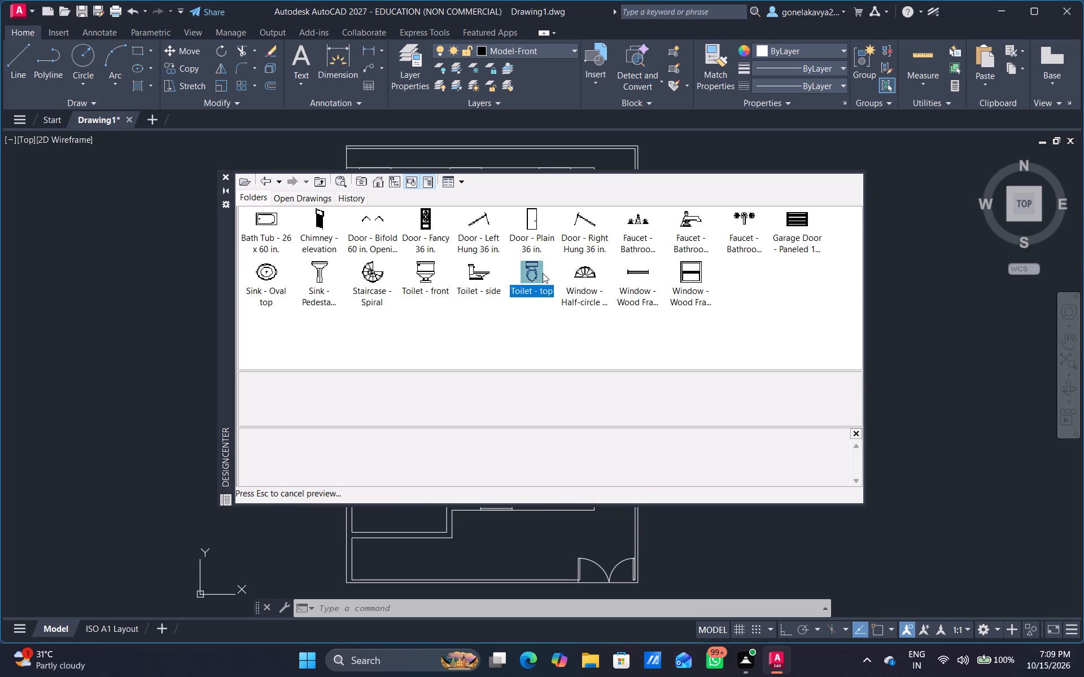
left_click_drag(543, 273, 901, 324)
middle_click_drag(643, 328, 601, 339)
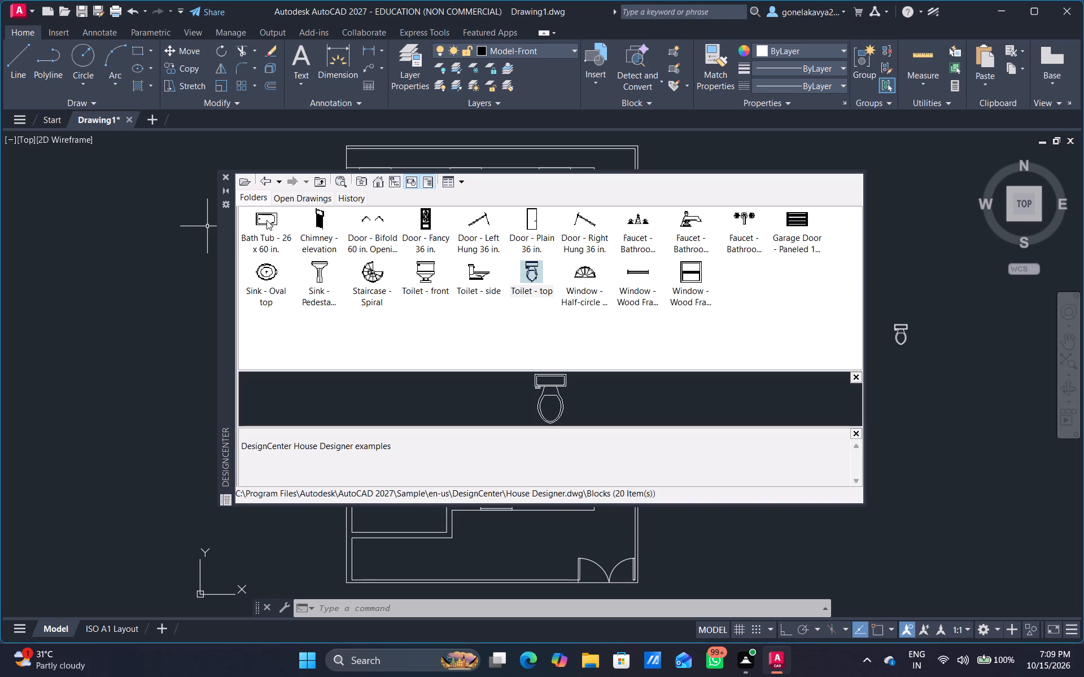
Insert the Bath Tub - 26 x 60 in. block just south of the toilet block outside the plan.
left_click_drag(266, 220, 888, 365)
Insert the top-view bathroom faucet block just north of the toilet block outside the plan.
left_click_drag(741, 212, 870, 250)
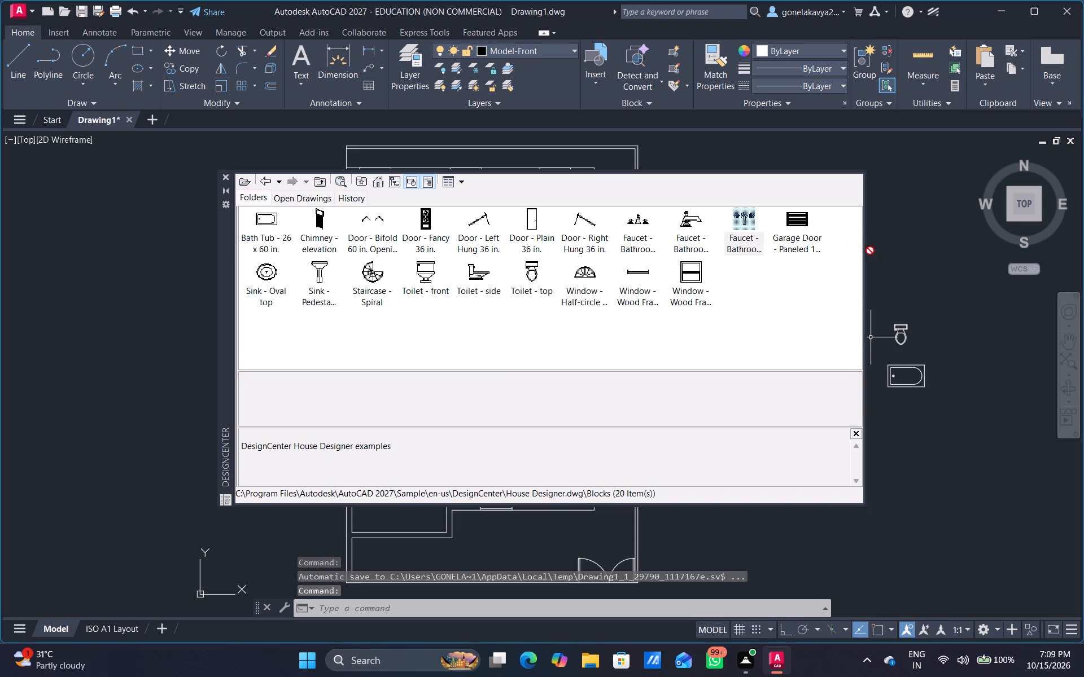
left_click_drag(870, 250, 893, 285)
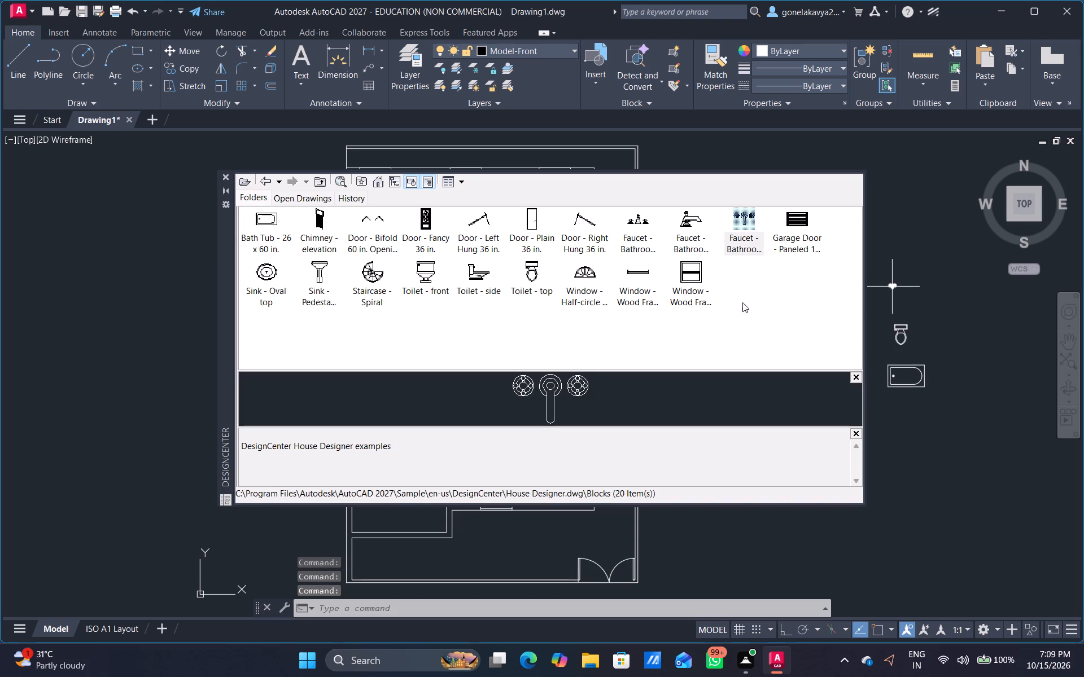
Display the blocks contained in Kitchens.dwg from the DesignCenter sample folder.
left_click(265, 178)
left_click(270, 182)
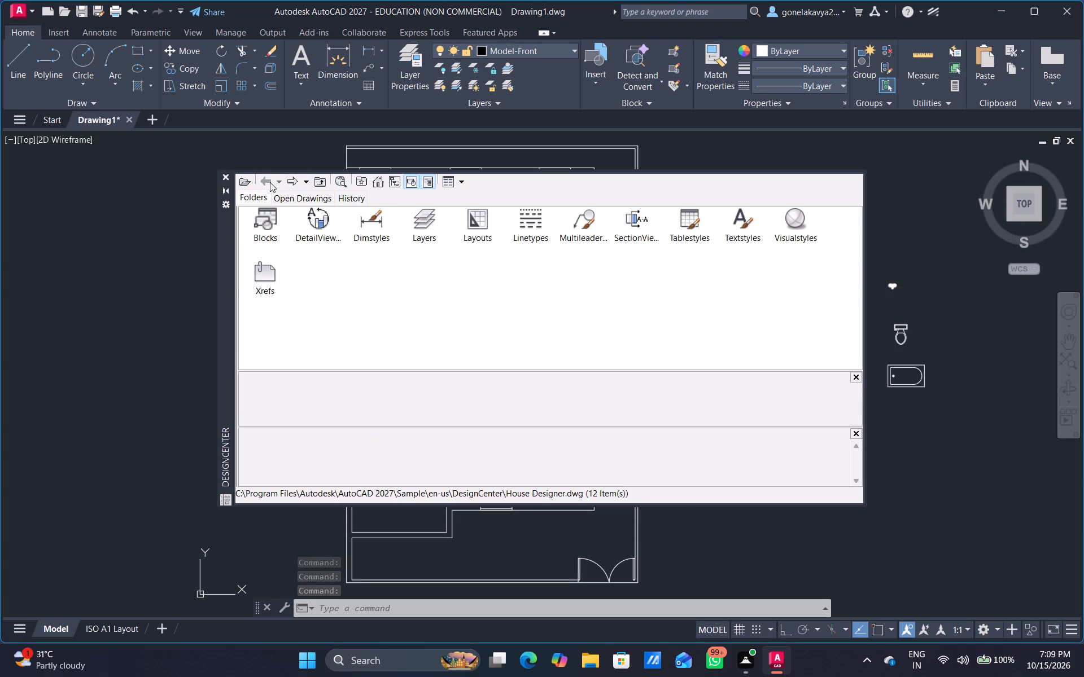
left_click(269, 182)
left_click(380, 181)
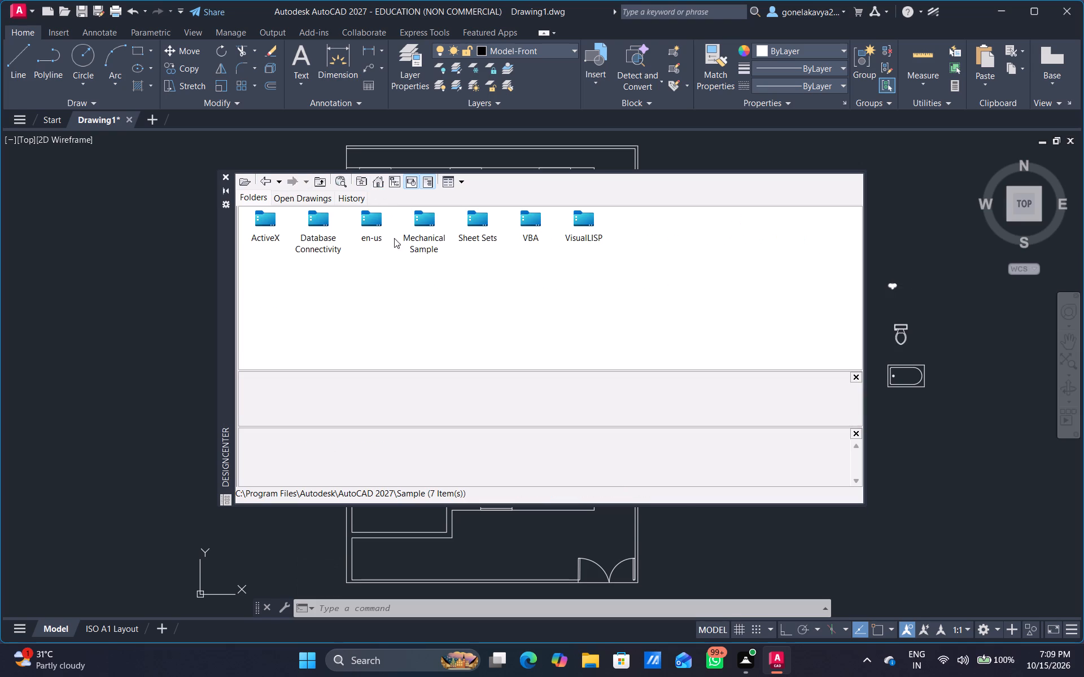
double_click(377, 222)
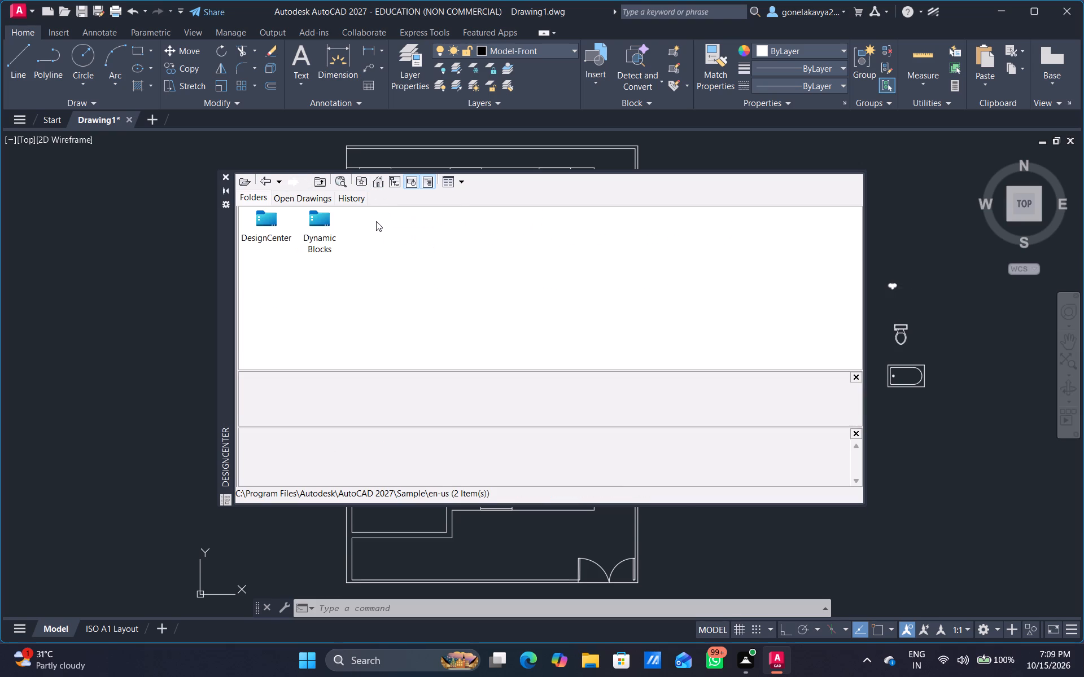
double_click(273, 223)
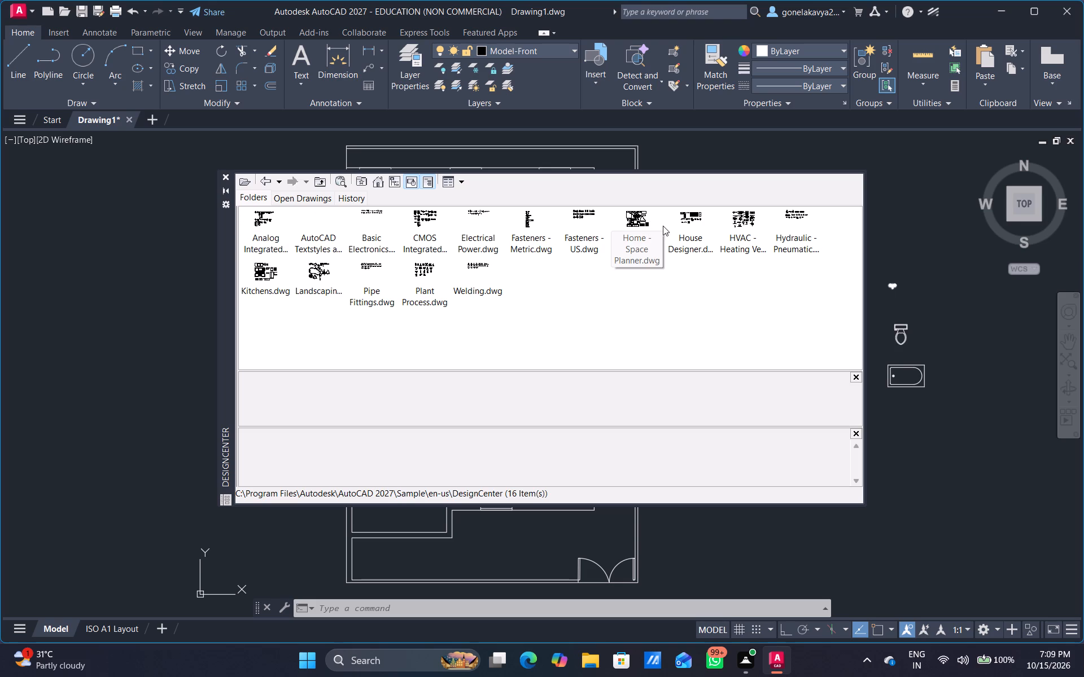
double_click(276, 286)
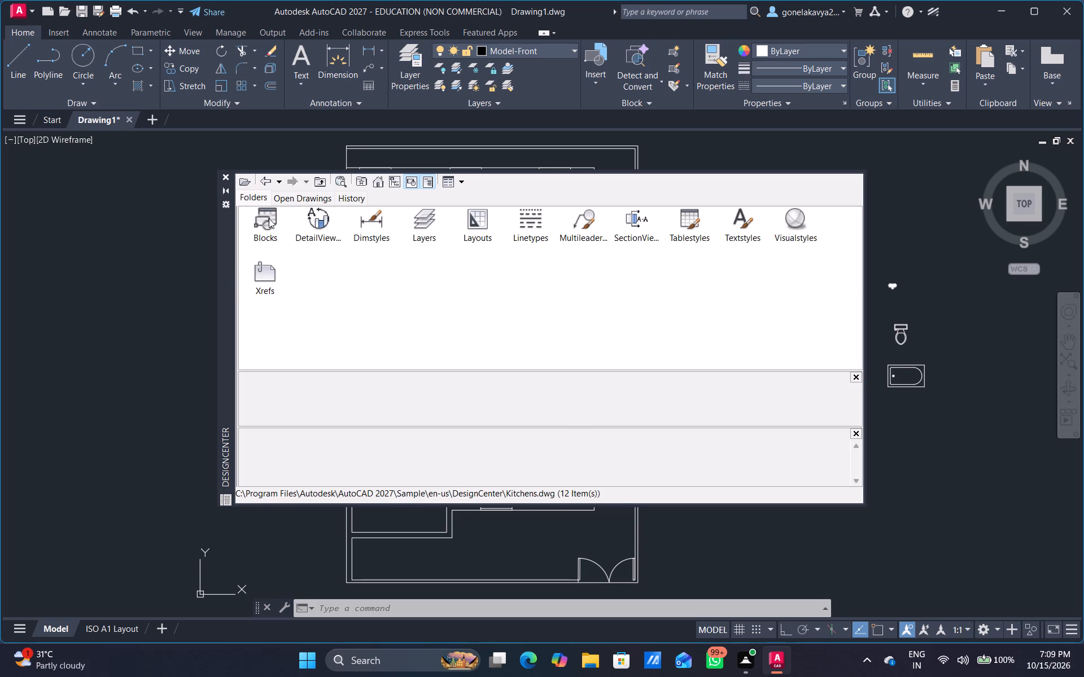
double_click(269, 218)
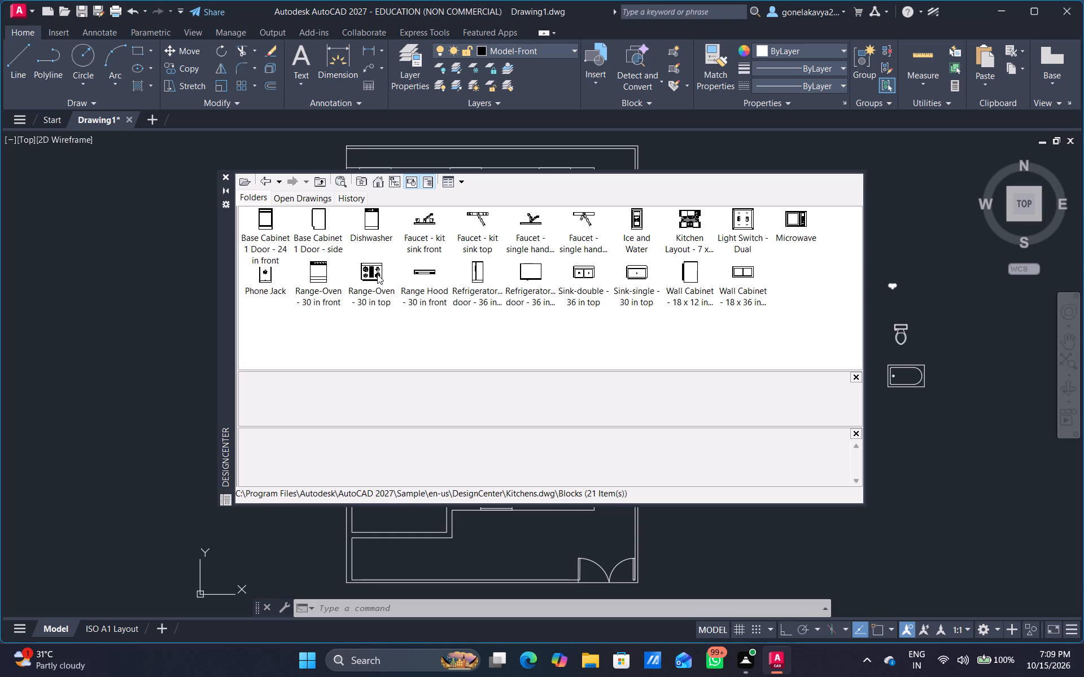
Insert the Range-Oven - 30 in top block just north of the faucet block outside the plan.
left_click_drag(370, 269, 901, 252)
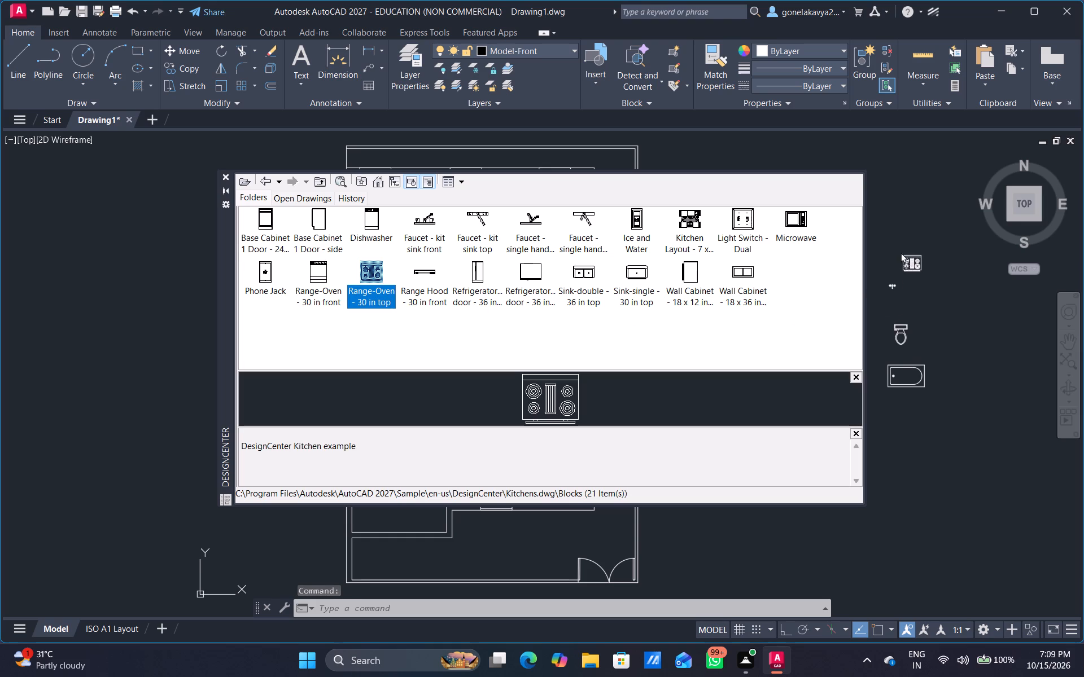
left_click_drag(901, 252, 894, 245)
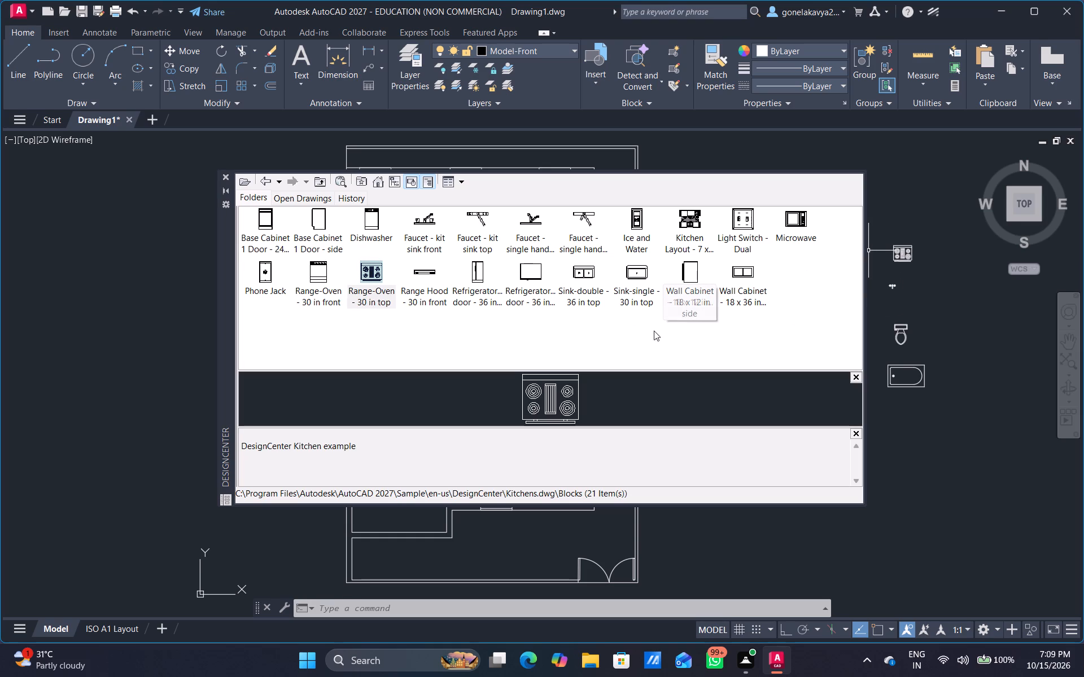
Insert the Sink-double - 36 in top block between the faucet and toilet blocks outside the plan.
left_click_drag(582, 267, 799, 390)
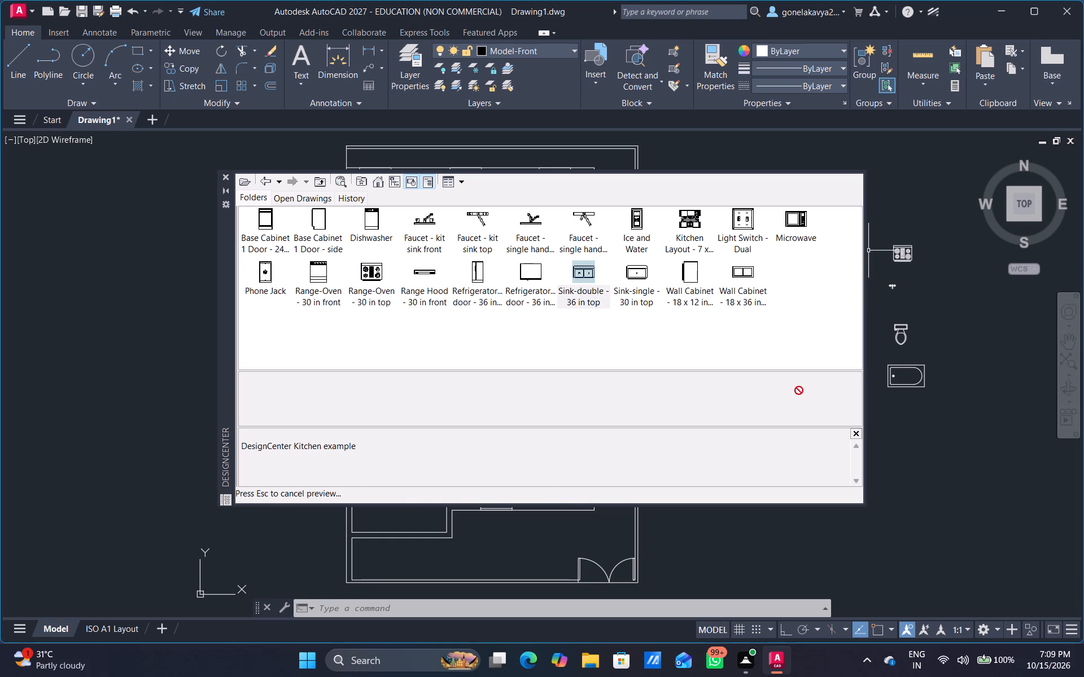
left_click_drag(799, 390, 915, 297)
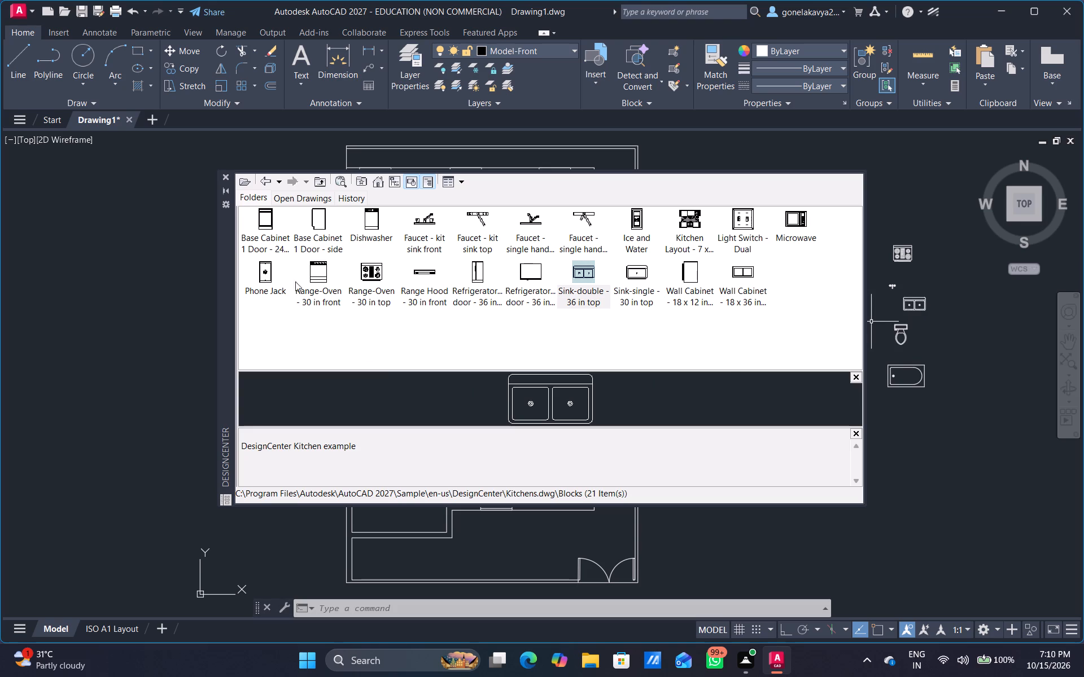
Go back to the list of sample drawings in the DesignCenter folder.
left_click(263, 176)
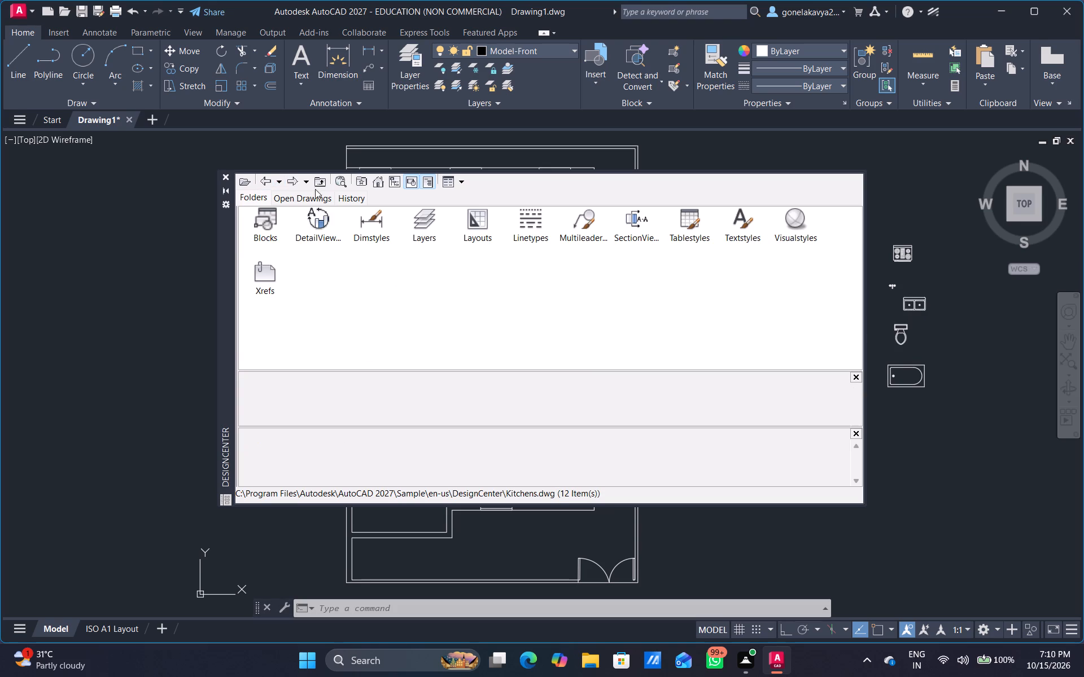
left_click(263, 184)
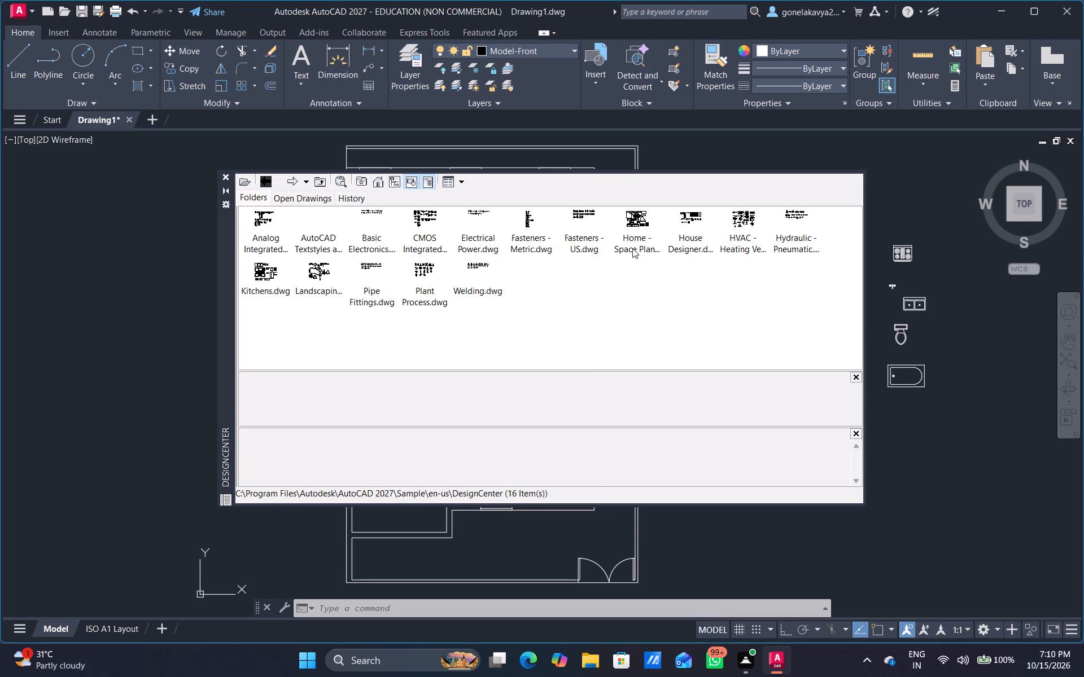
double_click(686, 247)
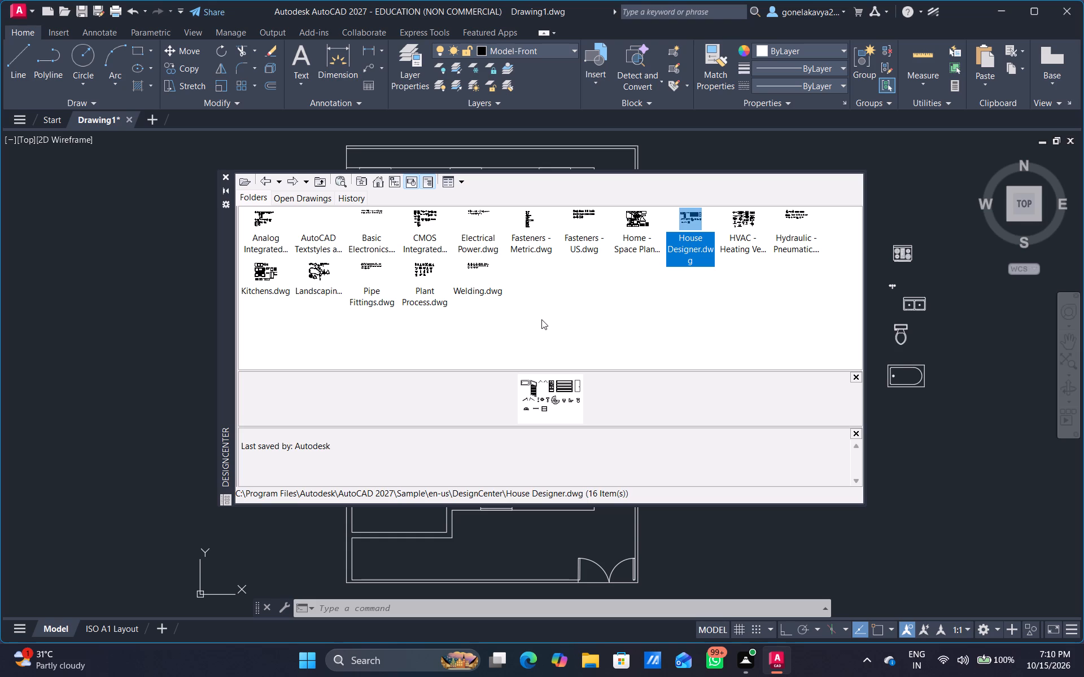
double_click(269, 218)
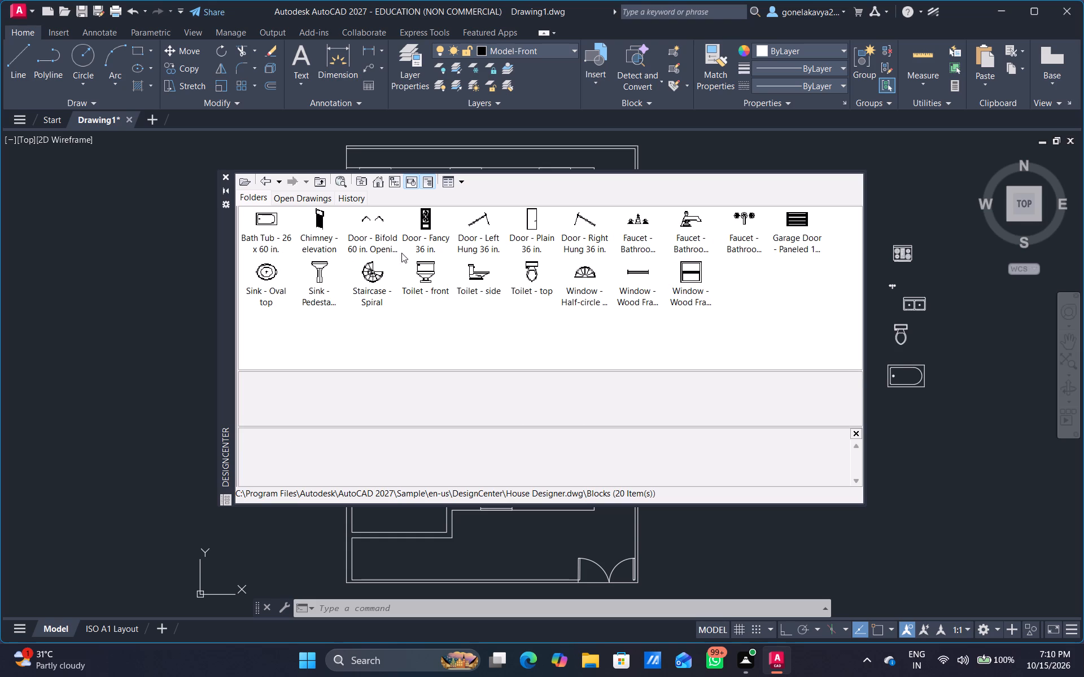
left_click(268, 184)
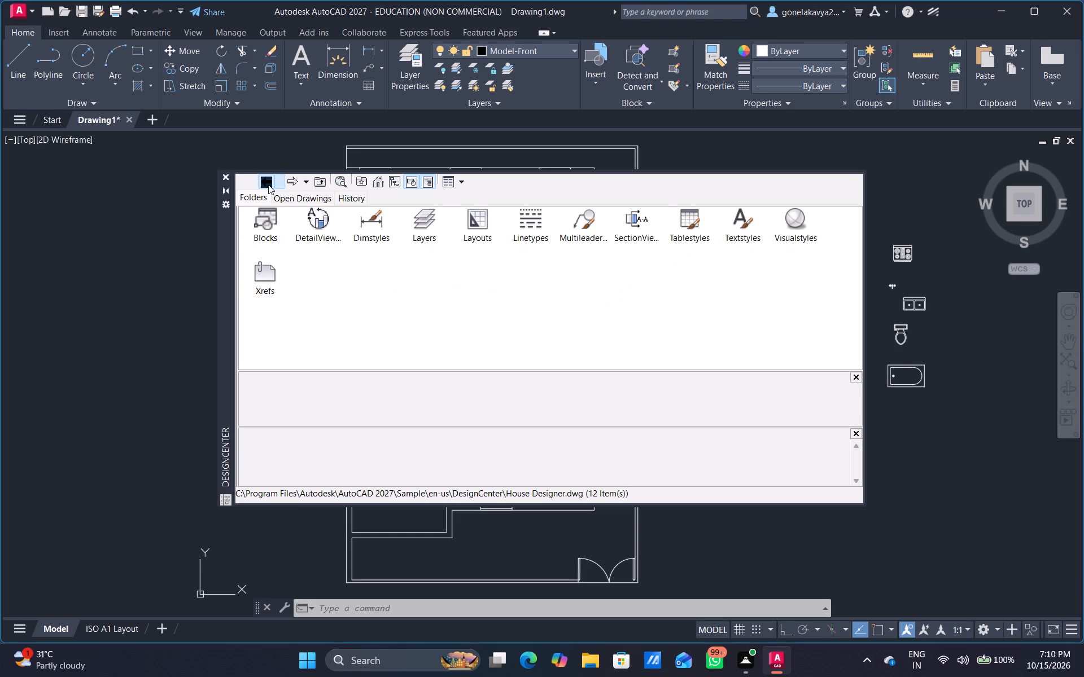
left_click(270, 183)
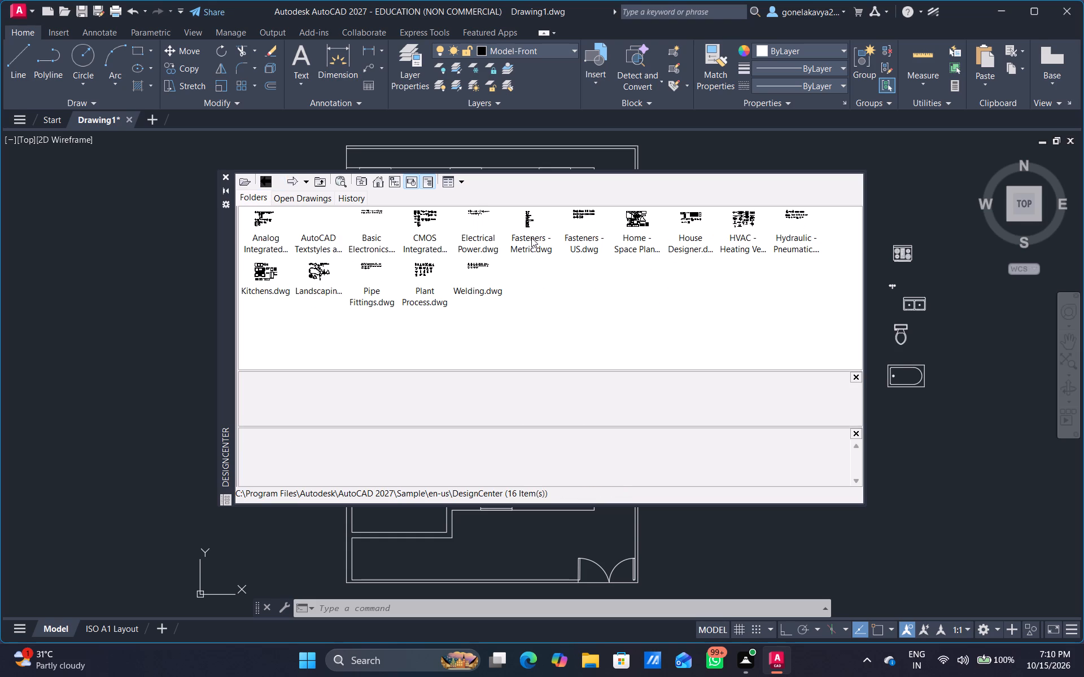
Display the blocks contained in Home - Space Planner.dwg.
double_click(644, 218)
double_click(261, 218)
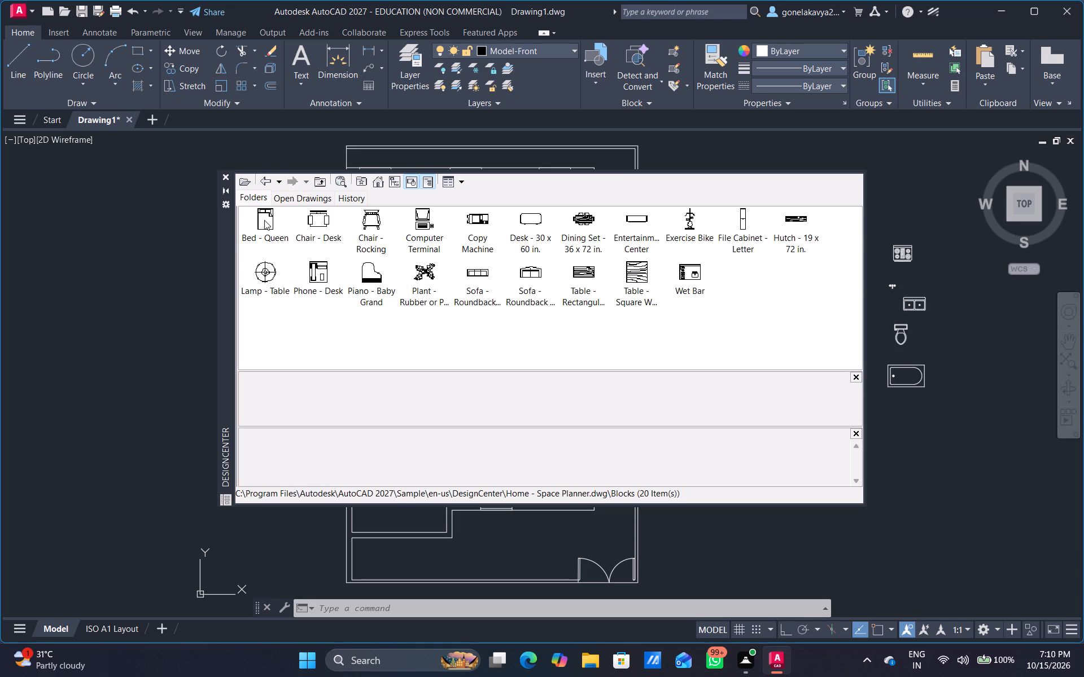
Insert the Bed - Queen block southeast of the bath tub block outside the plan.
left_click_drag(264, 220, 927, 427)
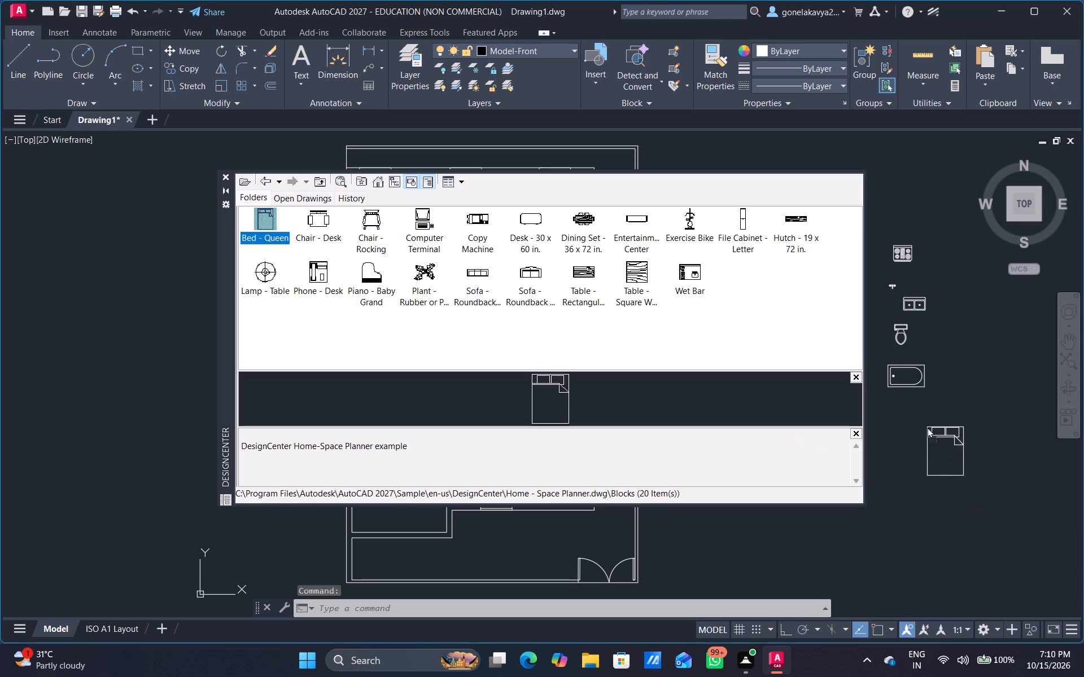
left_click_drag(927, 427, 926, 427)
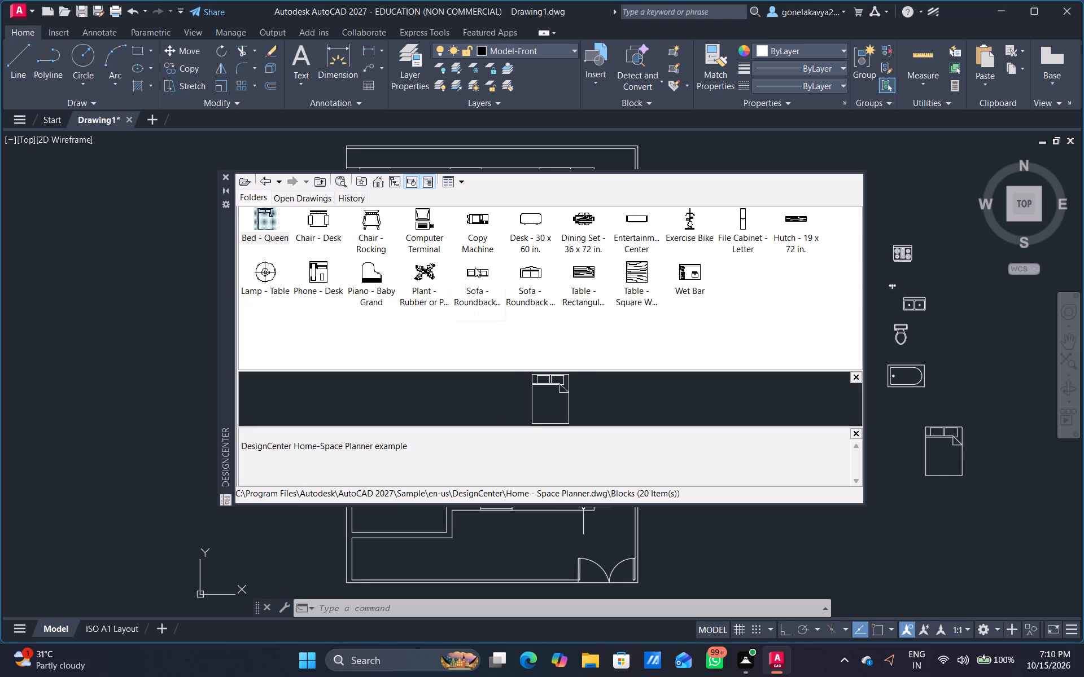
Insert the three-seat Sofa - Roundback block northeast of the bath tub block outside the plan.
left_click_drag(475, 268, 985, 345)
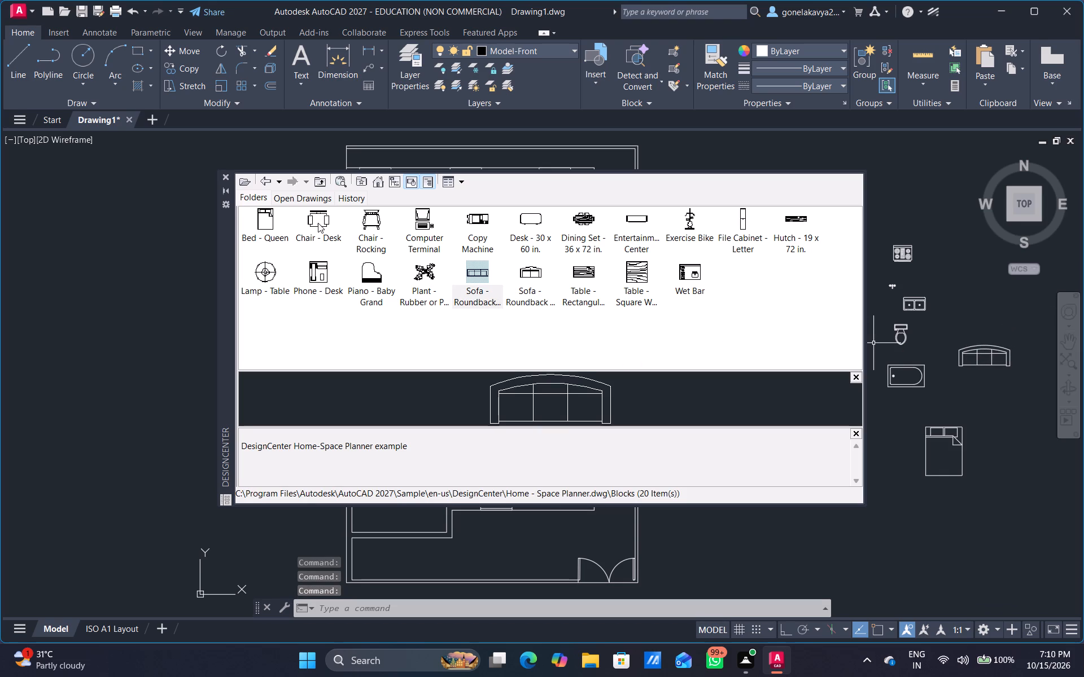
Insert the Chair - Desk block just west of the queen bed block outside the plan.
left_click_drag(314, 222, 484, 399)
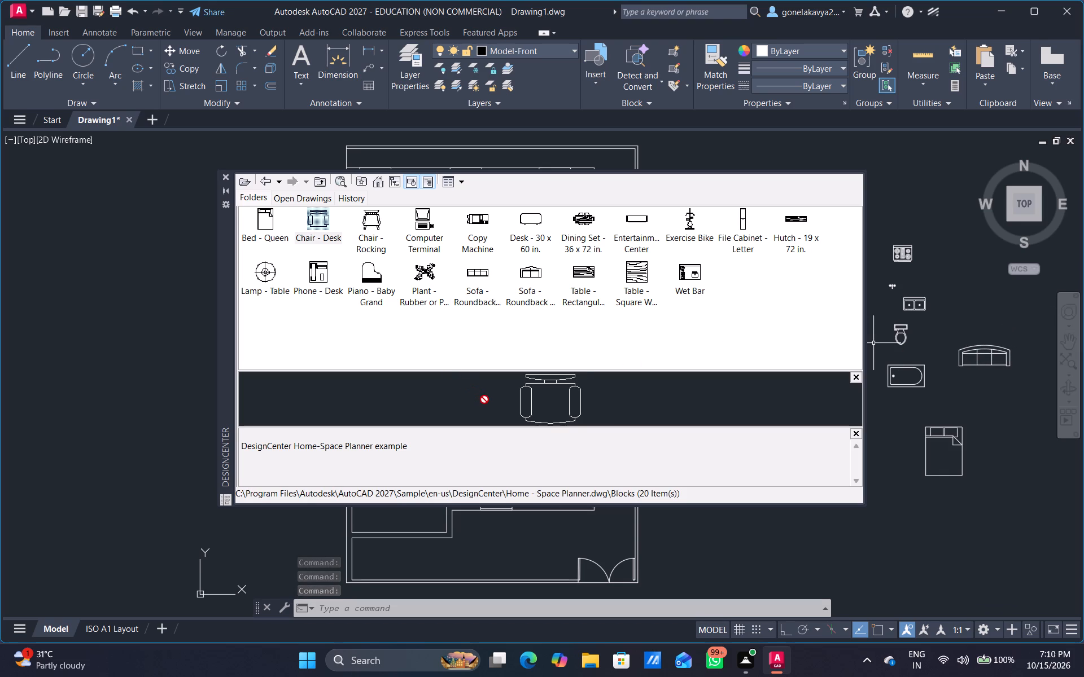
left_click_drag(484, 399, 886, 432)
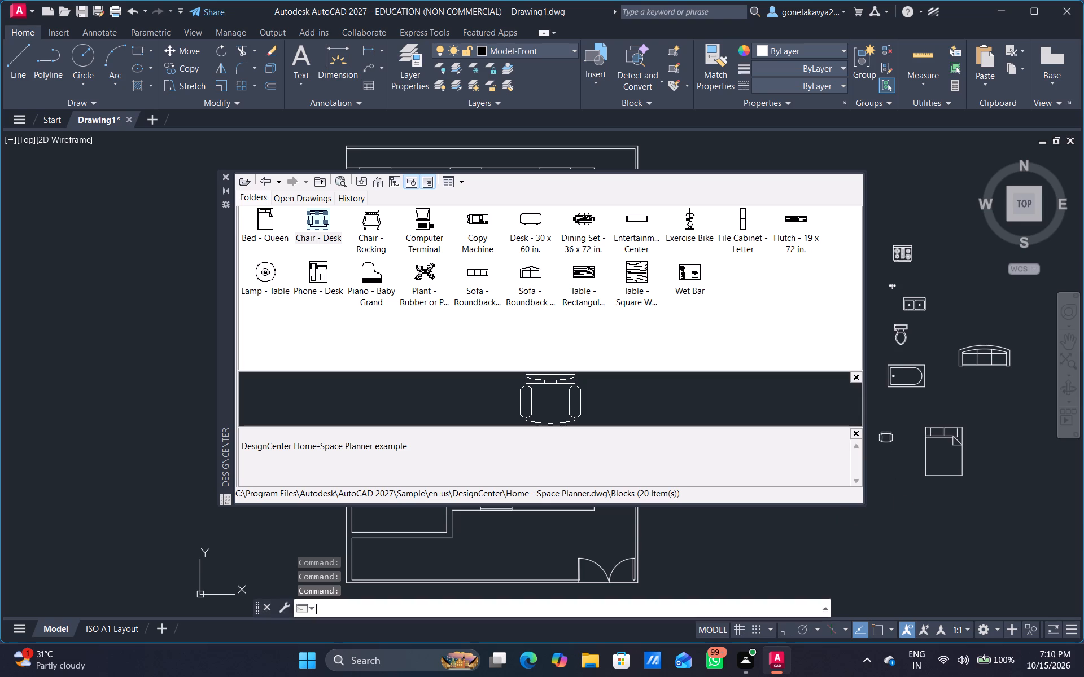
Insert the Chair - Rocking block north of the sofa block outside the plan.
left_click_drag(369, 225, 796, 245)
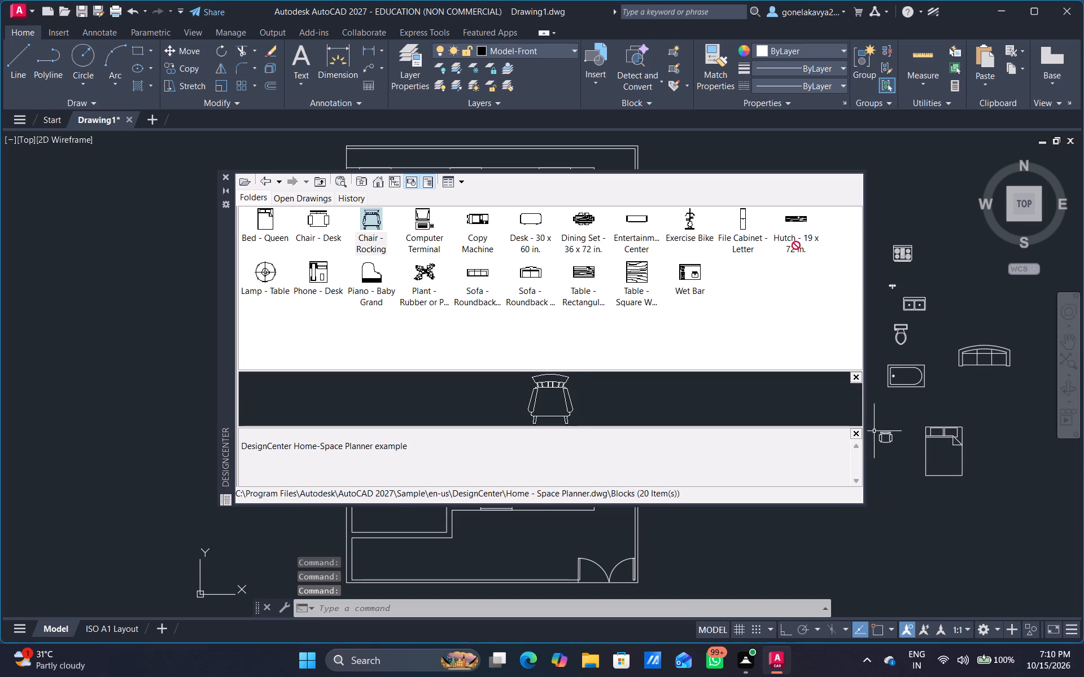
left_click_drag(796, 245, 965, 286)
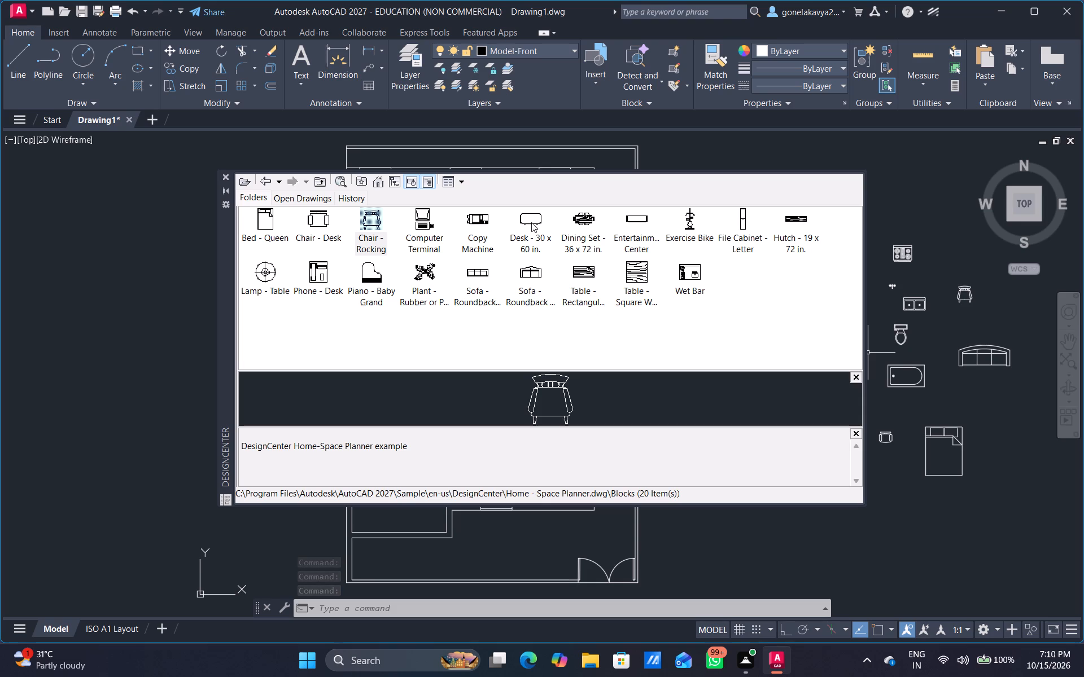
Insert the Desk - 30 x 60 in. block just northeast of the range-oven block outside the plan.
left_click_drag(531, 216, 937, 210)
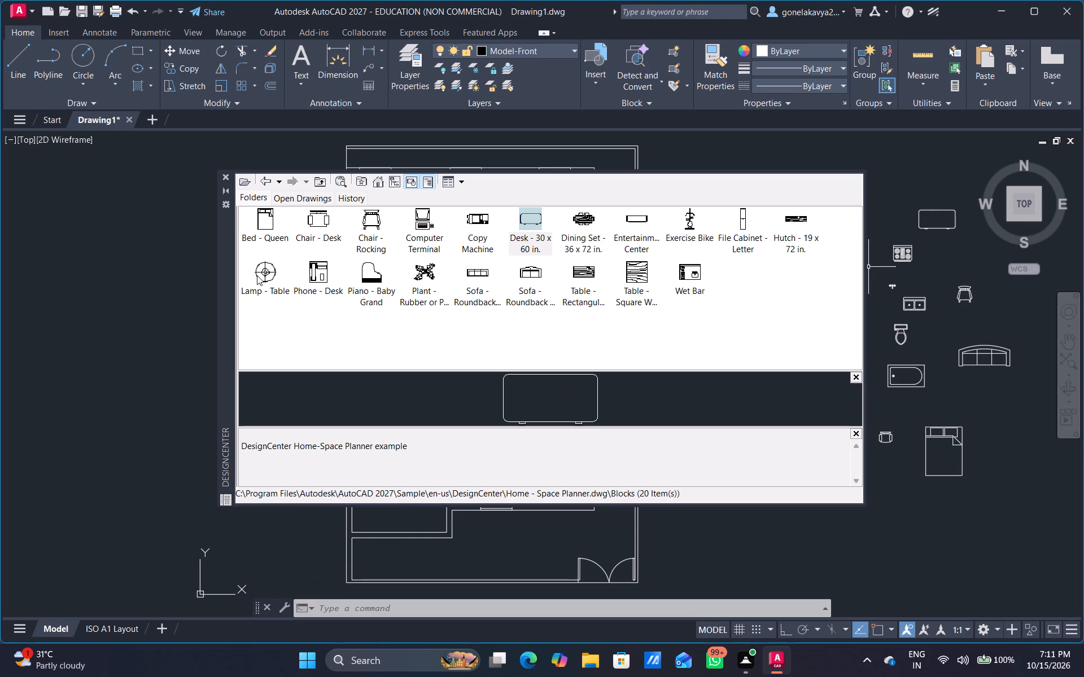
Insert the Lamp - Table block just northwest of the desk block outside the plan.
left_click_drag(261, 272, 907, 176)
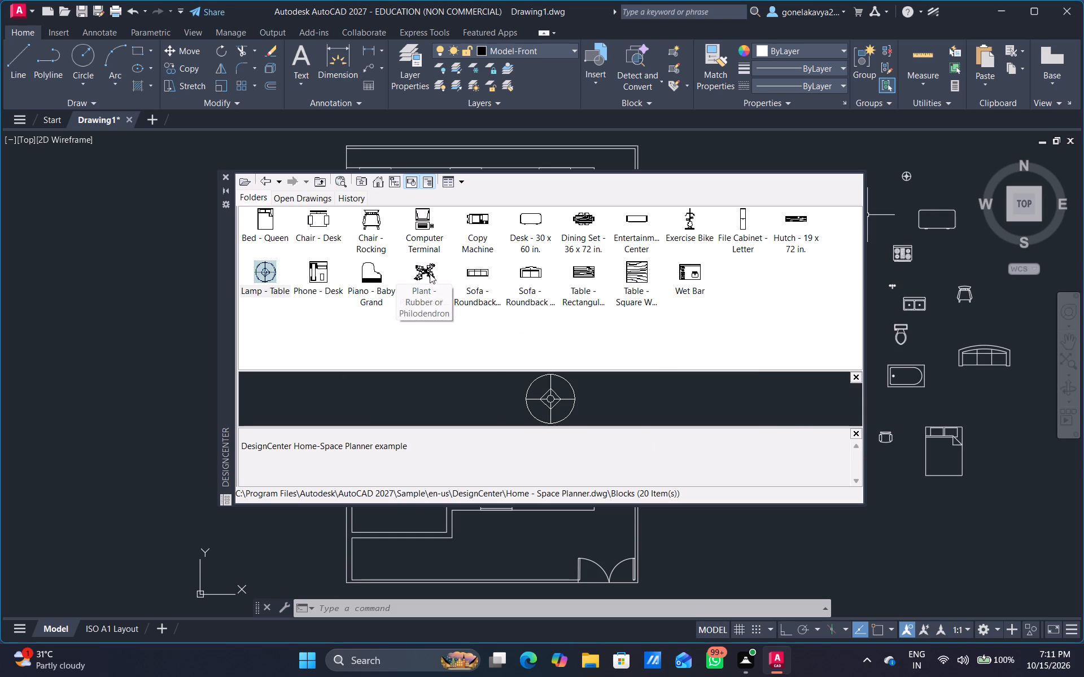
Insert the Plant - Rubber or Philodendron block between the sofa and bed blocks, and close DesignCenter.
left_click_drag(426, 271, 997, 414)
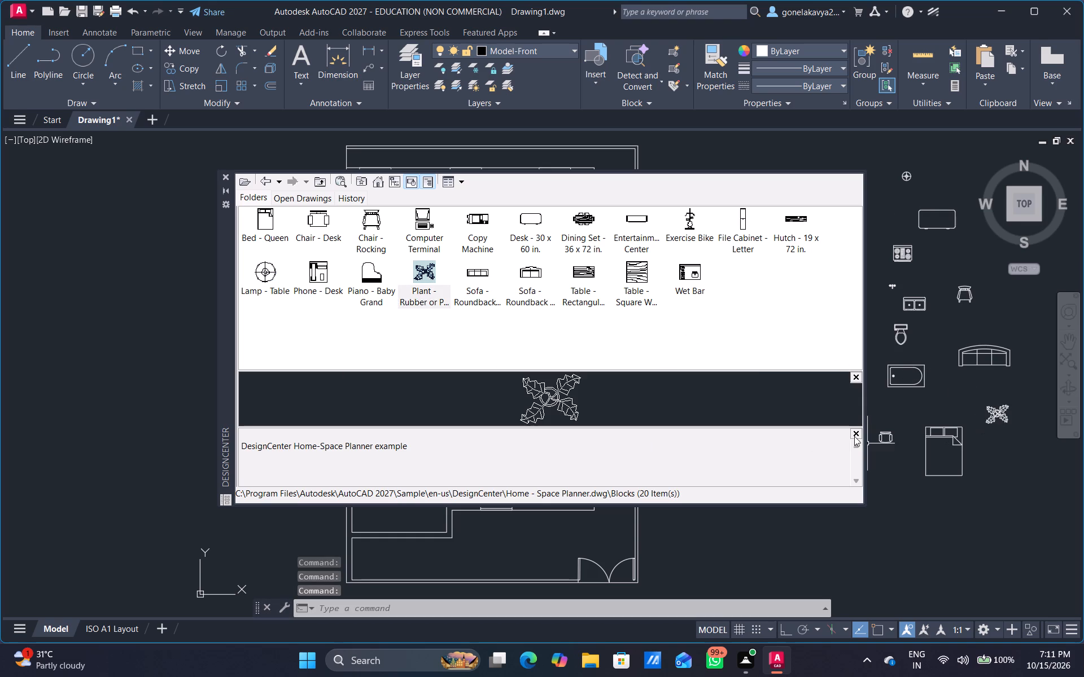
left_click(228, 179)
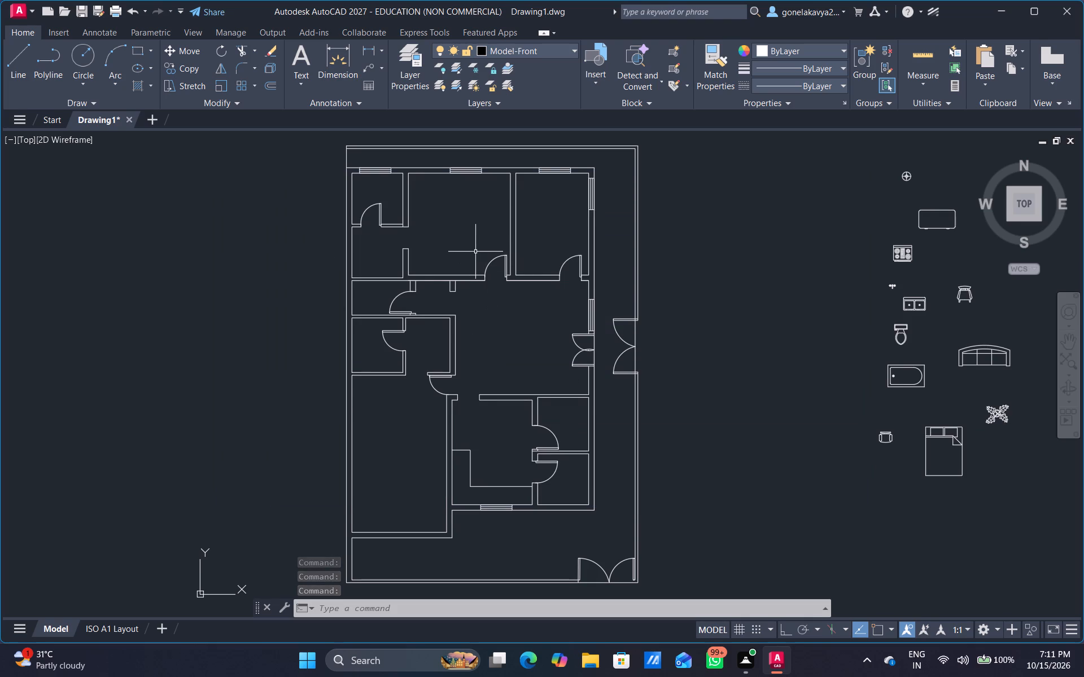
Copy the bed block from outside the plan into the north-middle bedroom, with its head against the north wall by the window.
middle_click_drag(475, 251, 396, 258)
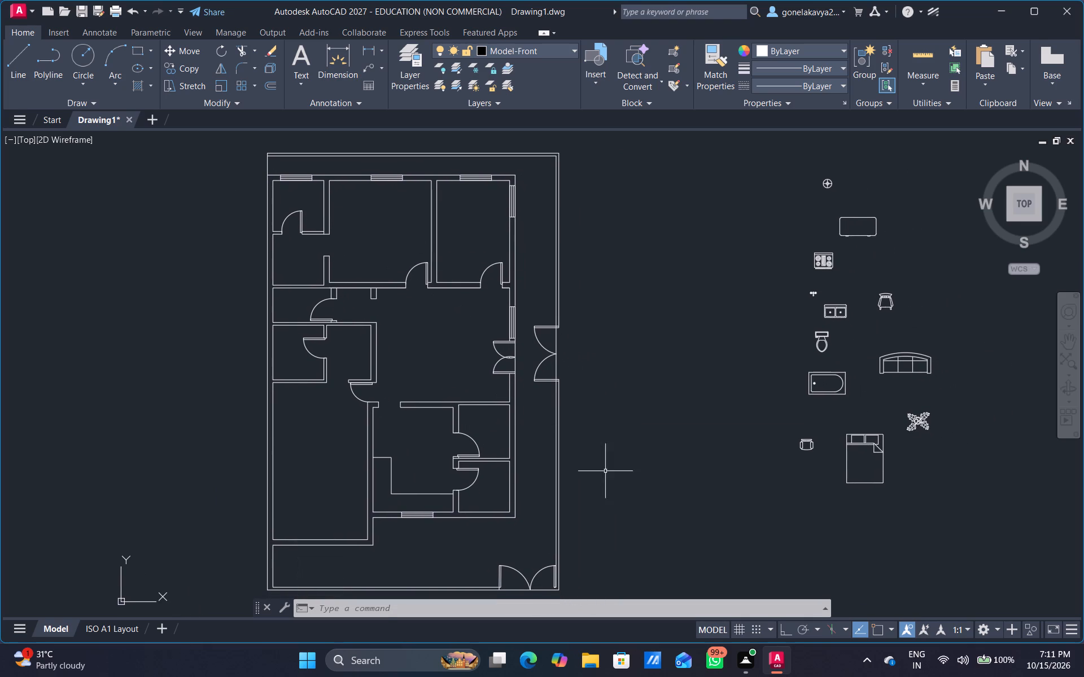
left_click(871, 433)
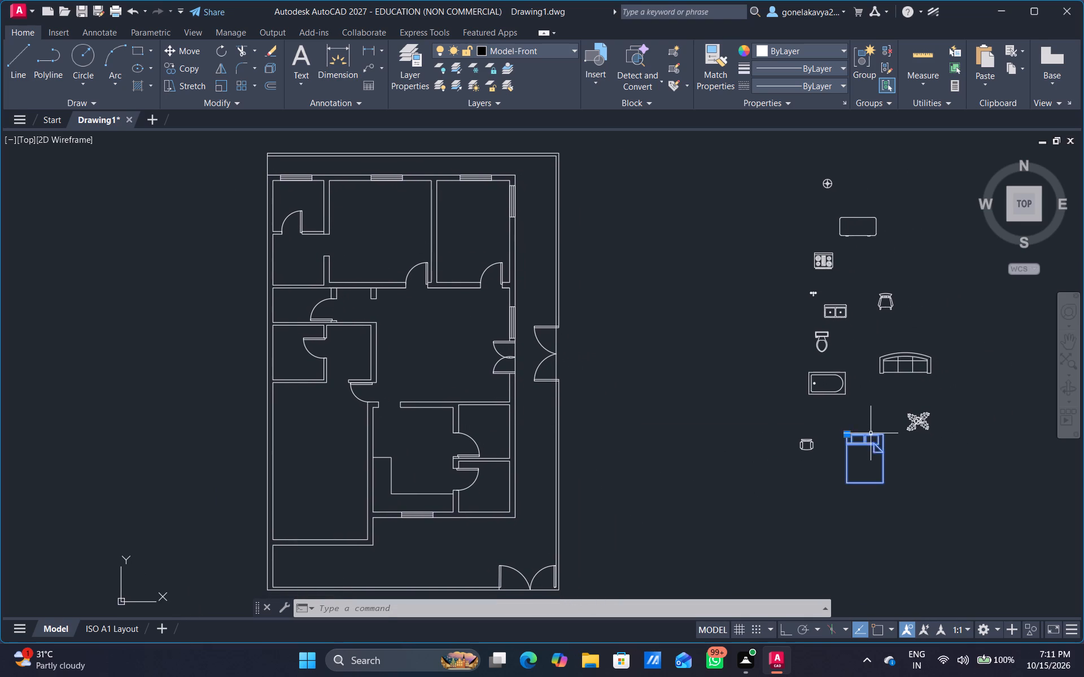
right_click(868, 434)
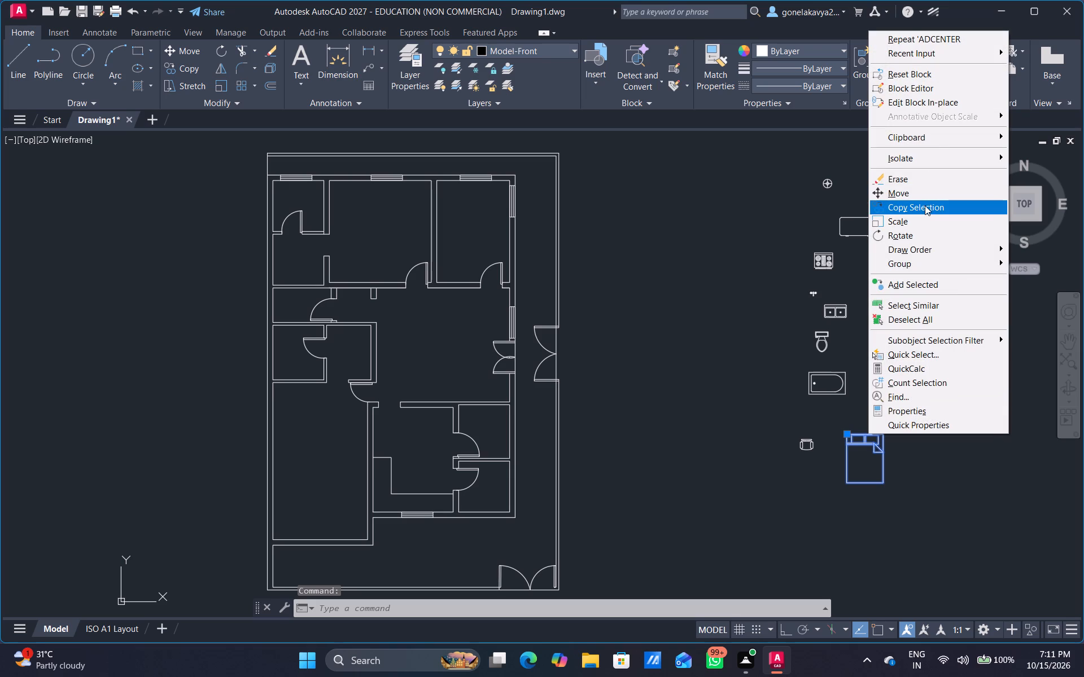
left_click(925, 205)
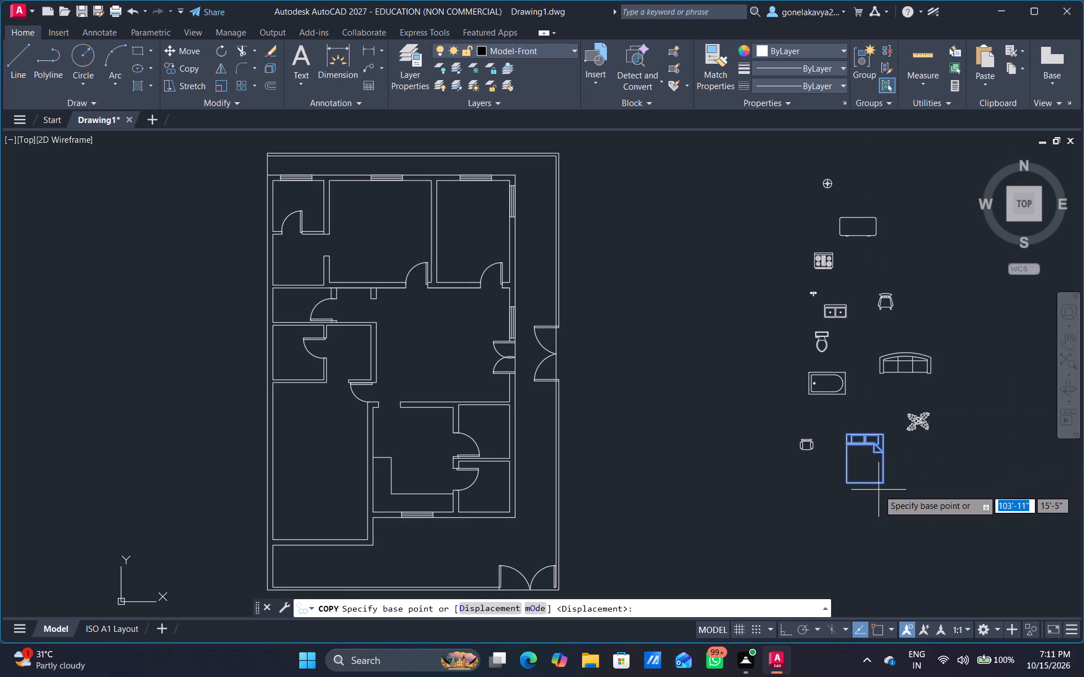
left_click(884, 486)
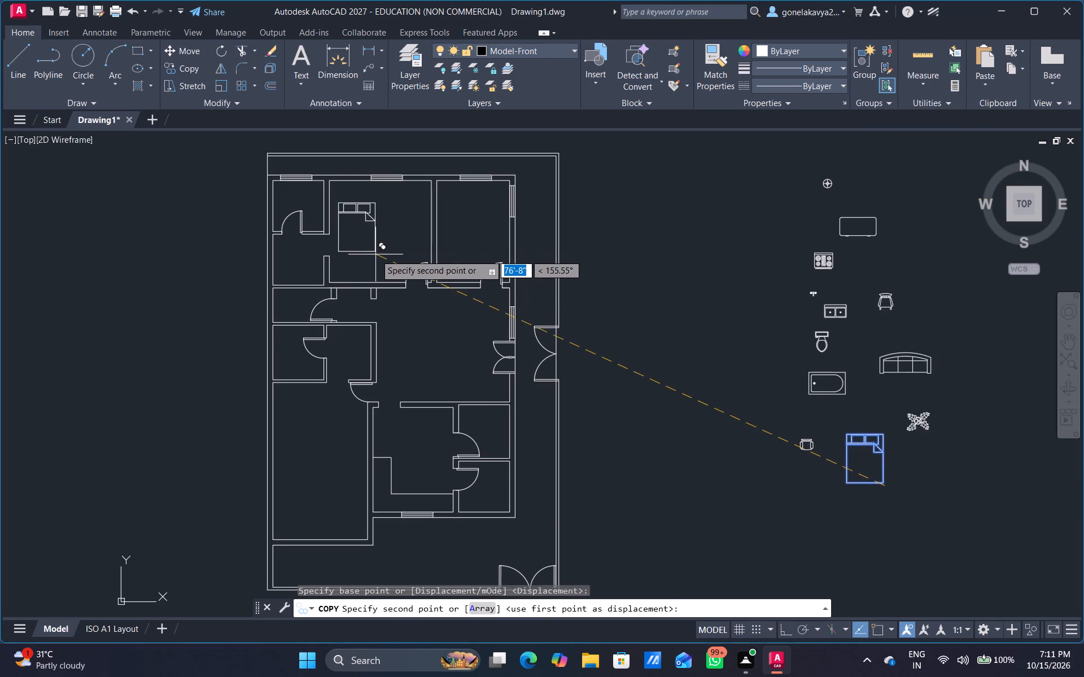
scroll(375, 254, "up", 1)
middle_click_drag(383, 243, 429, 326)
scroll(440, 271, "up", 1)
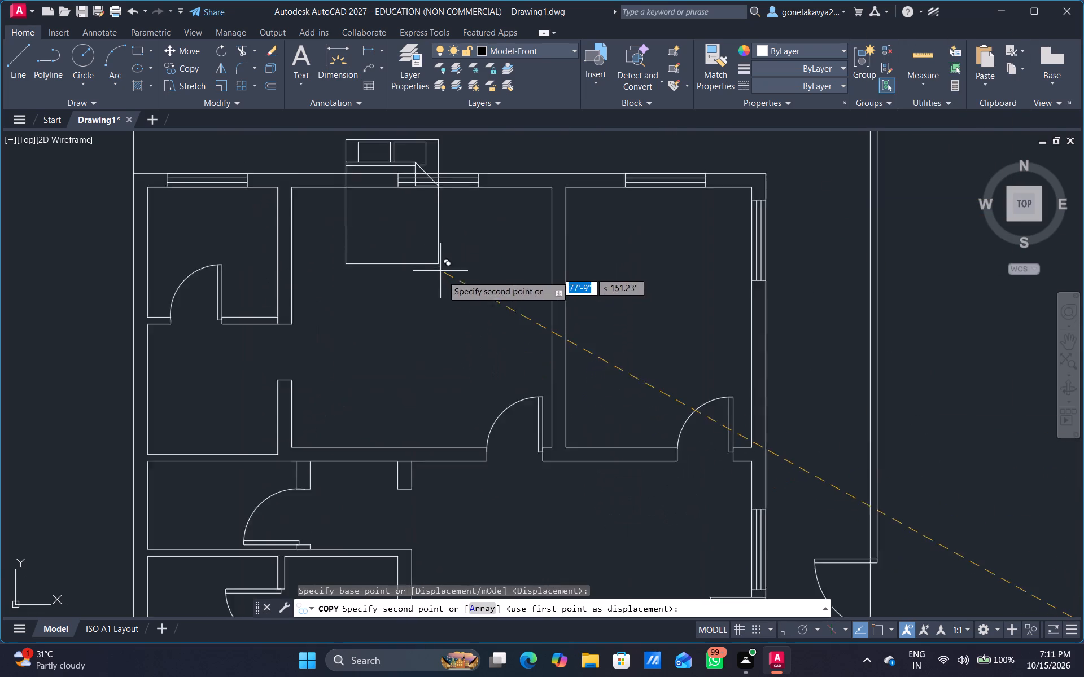
scroll(444, 278, "up", 2)
scroll(453, 366, "down", 1)
middle_click_drag(466, 422, 483, 498)
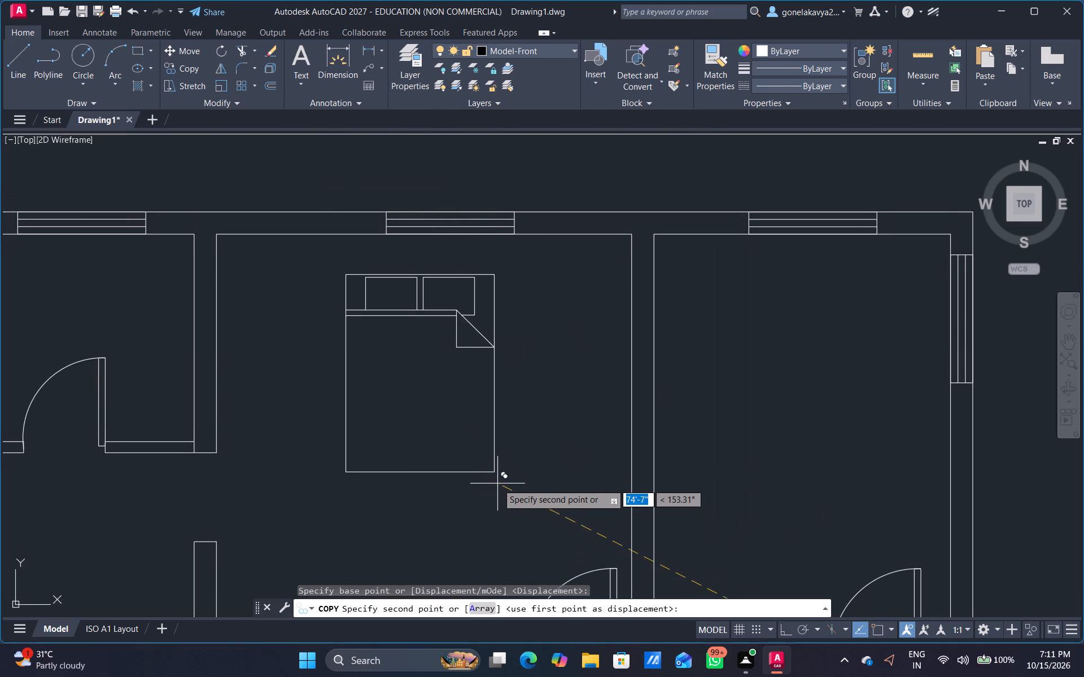
scroll(501, 448, "up", 1)
middle_click_drag(505, 480, 509, 587)
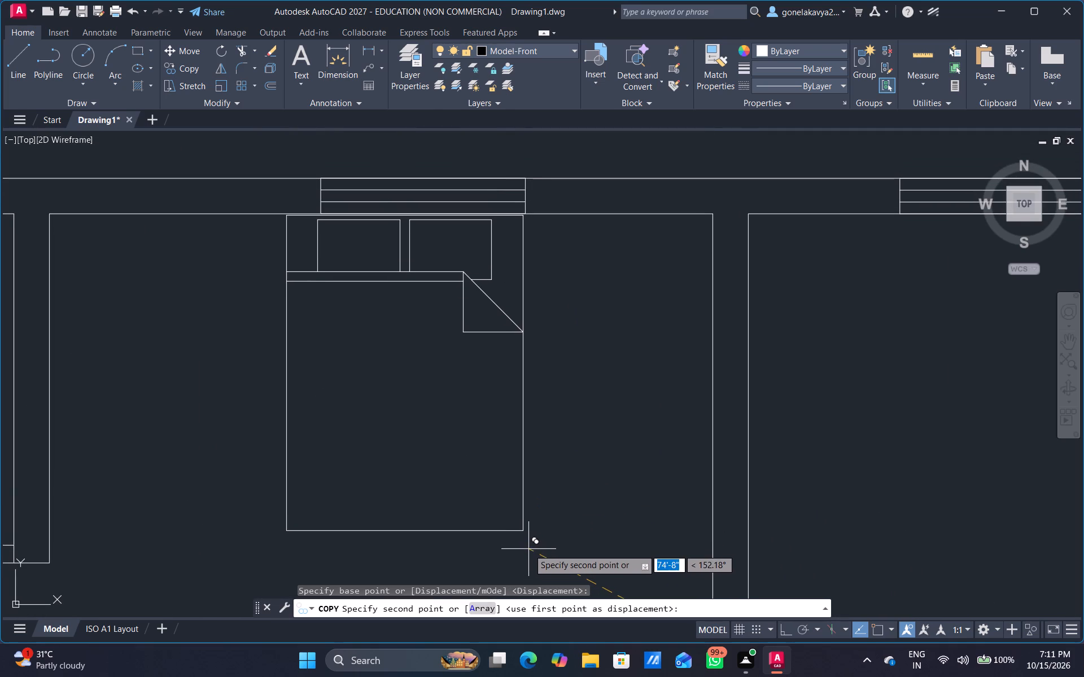
left_click(529, 547)
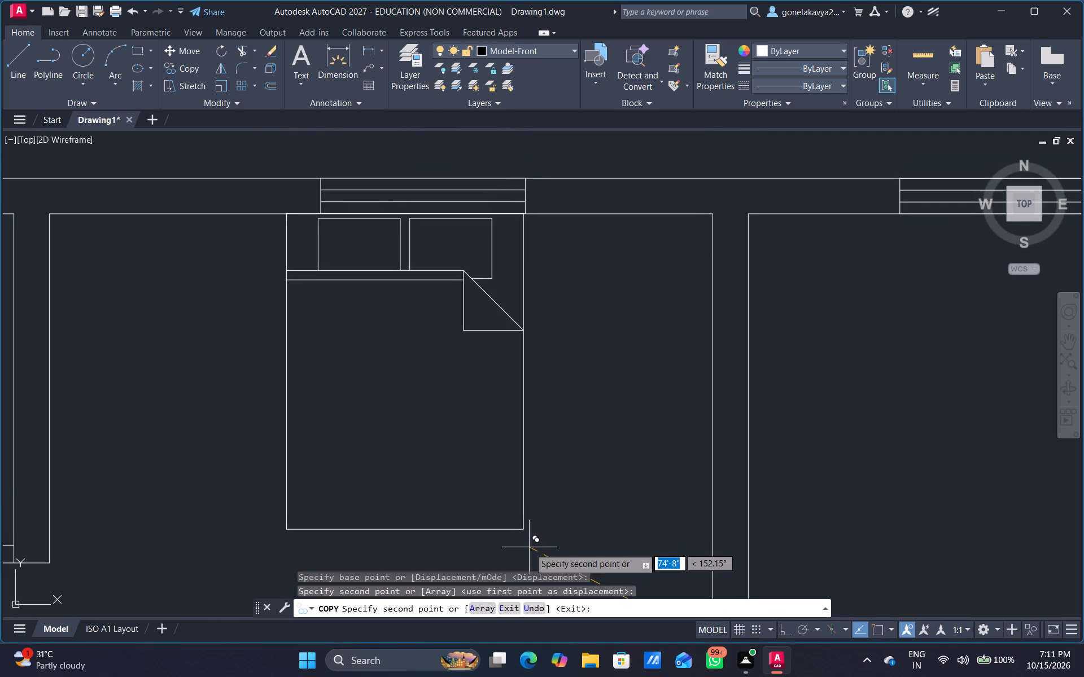
Place another copy of the bed in the northeast bedroom, with its head against the north wall below the window, and end Copy.
scroll(976, 589, "down", 1)
middle_click_drag(972, 585, 510, 657)
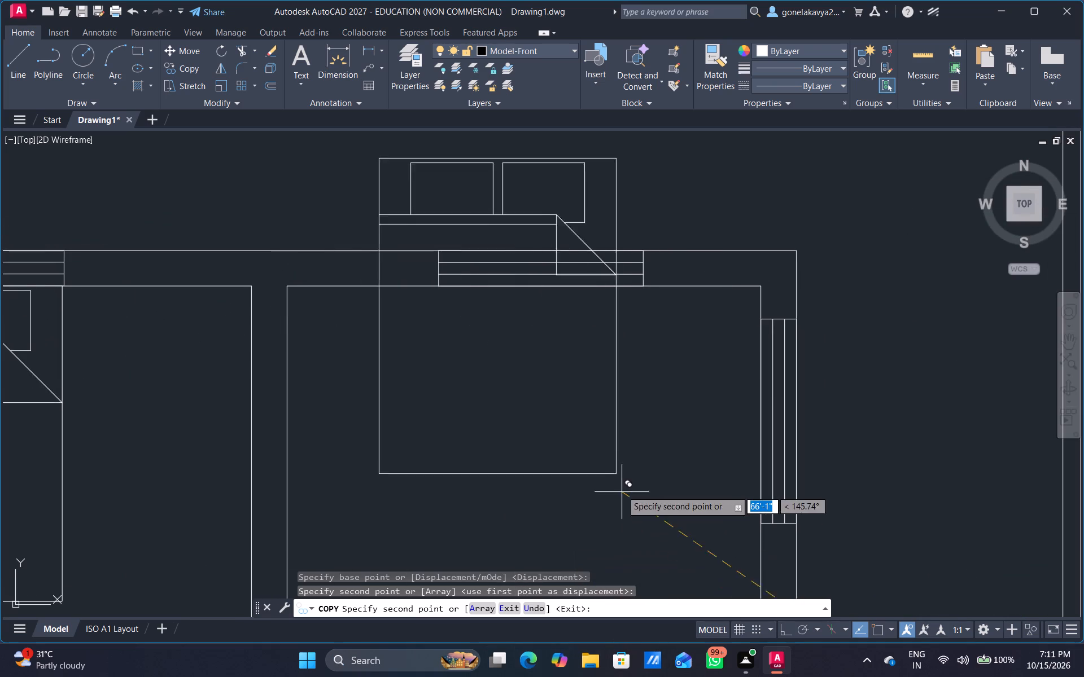
scroll(620, 540, "down", 2)
middle_click_drag(630, 577, 616, 535)
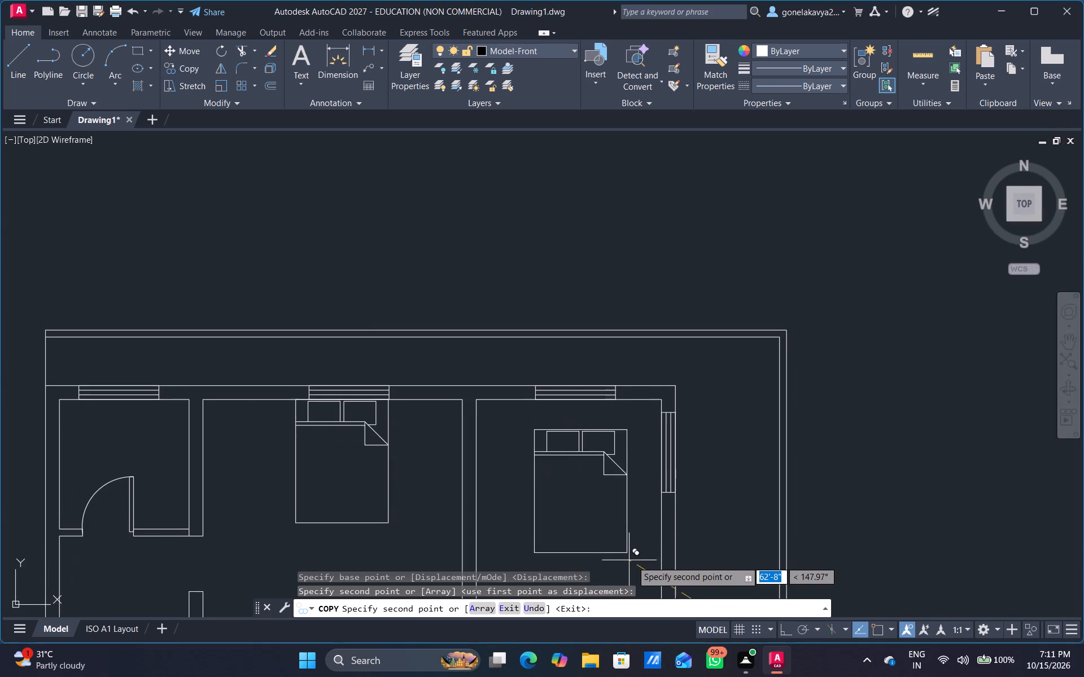
scroll(634, 556, "up", 2)
middle_click_drag(635, 547, 652, 618)
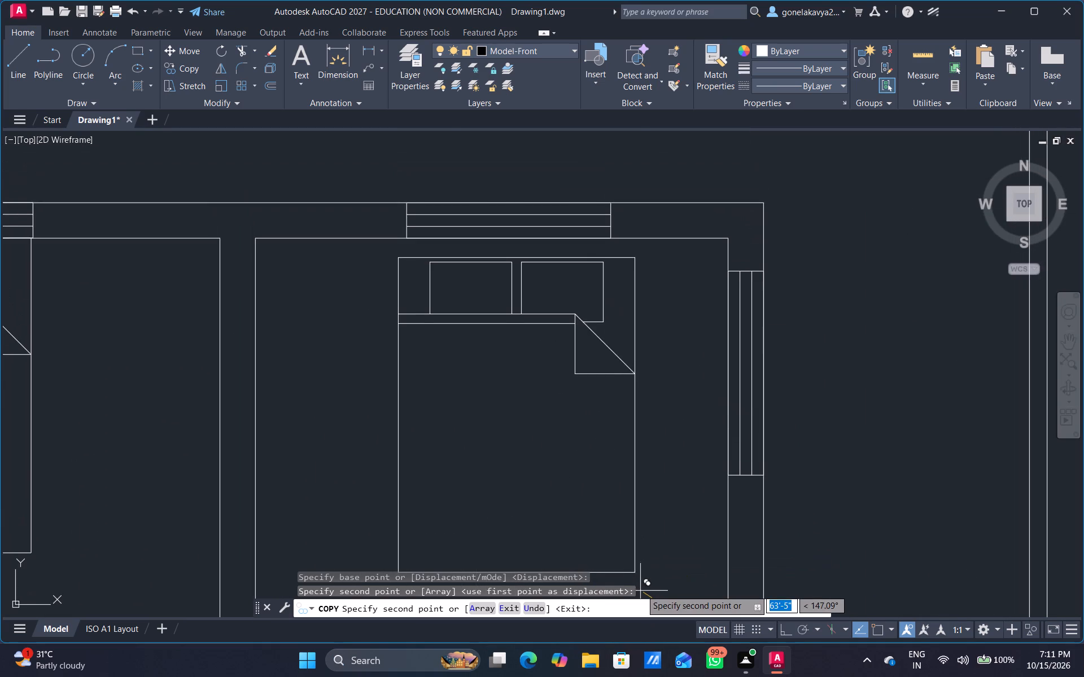
scroll(641, 590, "up", 1)
middle_click_drag(643, 615, 670, 672)
scroll(671, 669, "down", 1)
scroll(658, 543, "down", 1)
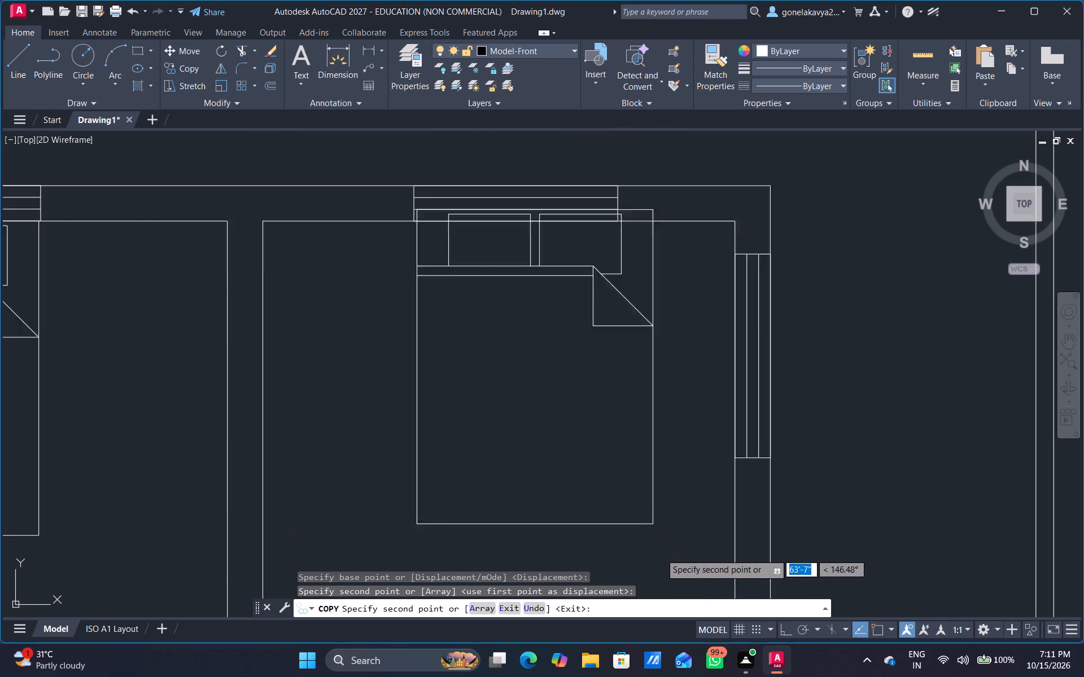
scroll(661, 556, "down", 1)
scroll(639, 561, "up", 1)
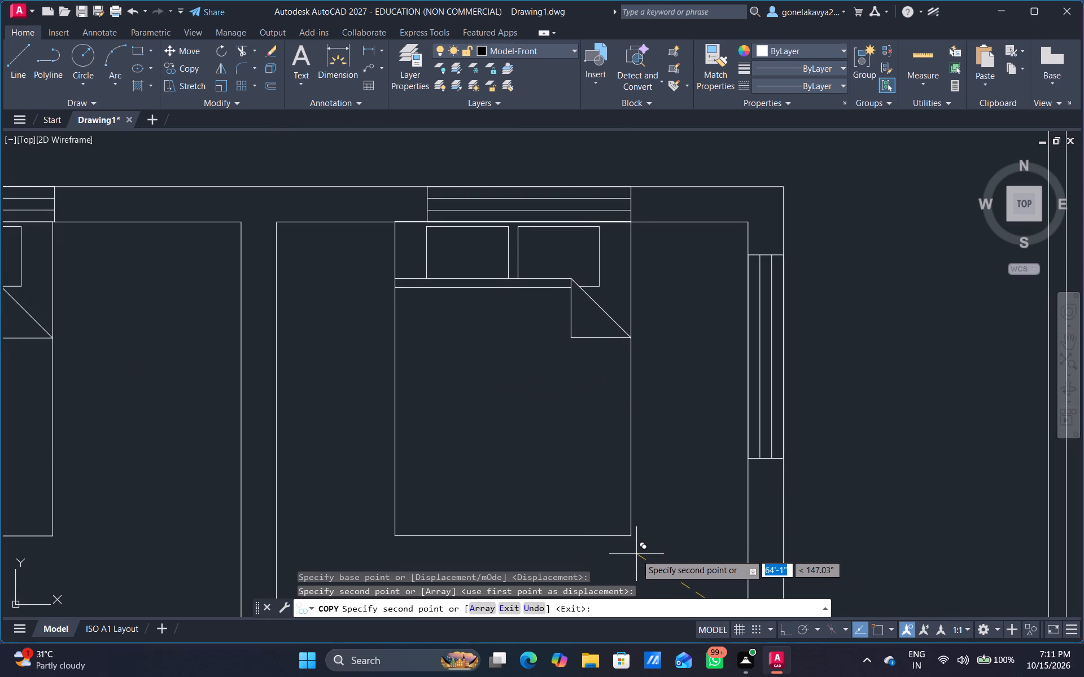
left_click(636, 554)
scroll(731, 535, "down", 3)
middle_click_drag(798, 556, 725, 329)
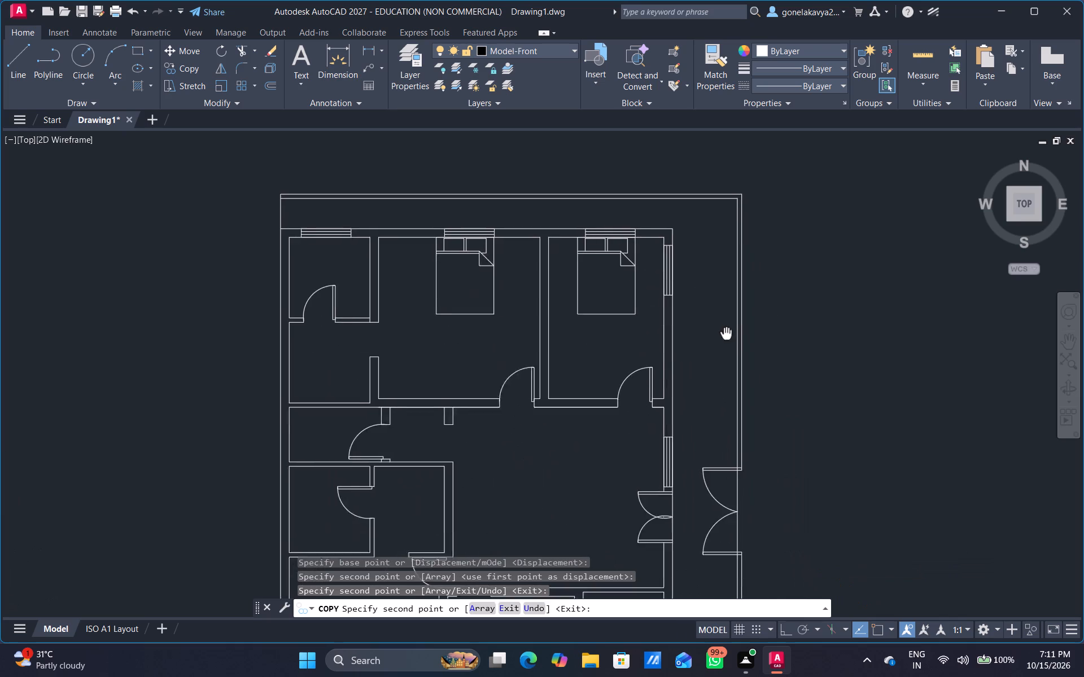
middle_click_drag(725, 329, 715, 297)
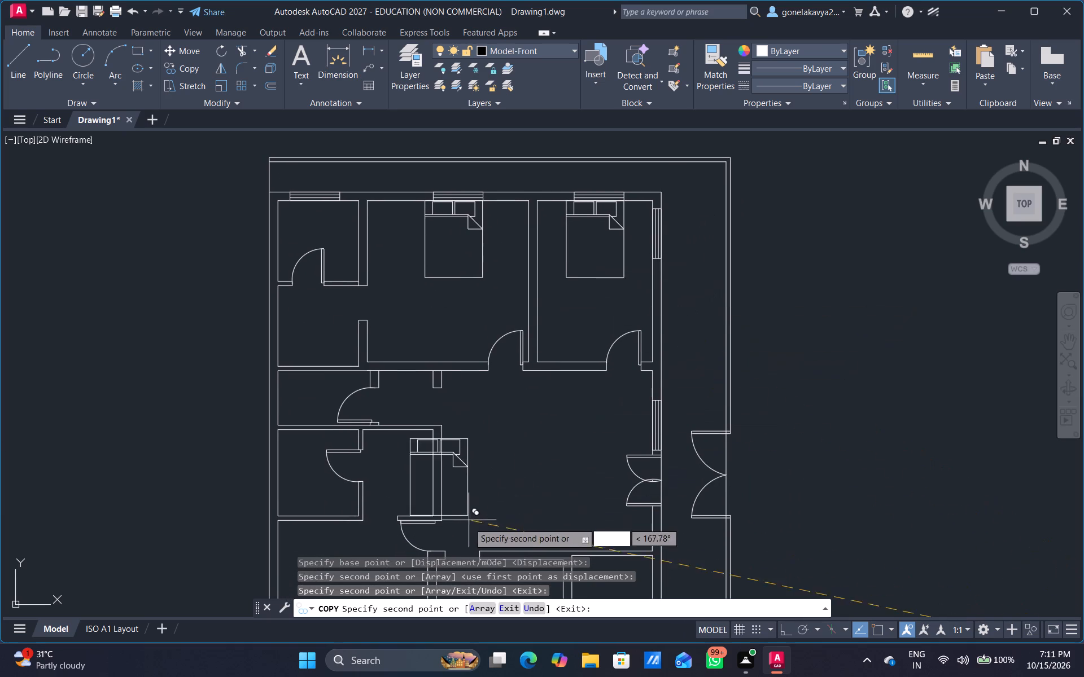
middle_click_drag(541, 401, 439, 251)
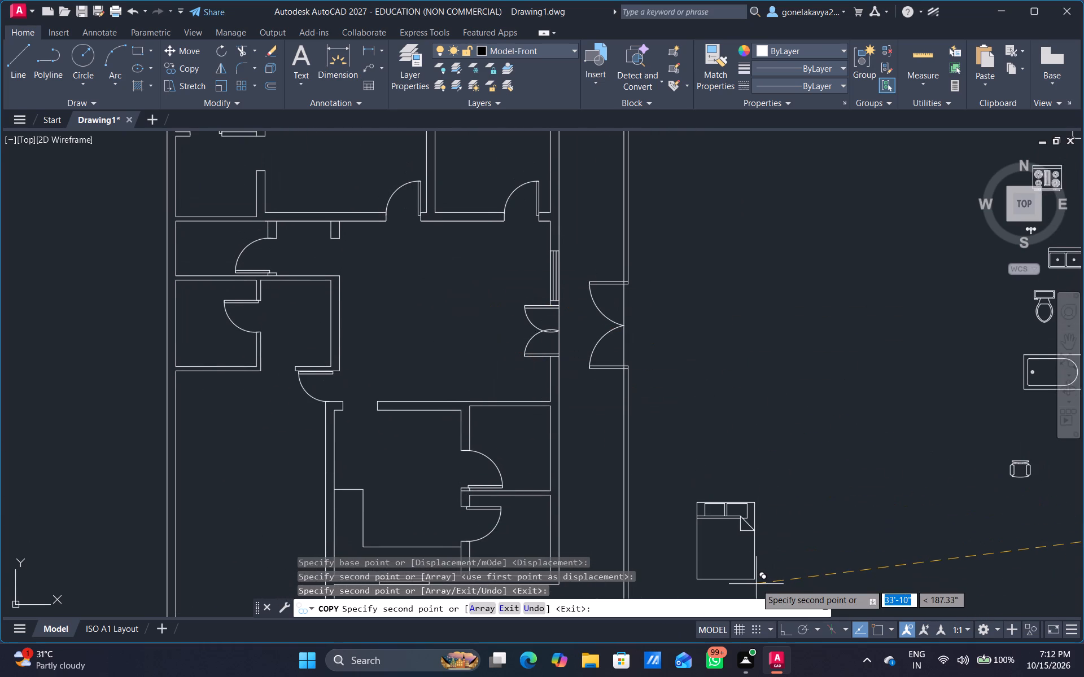
key("Escape")
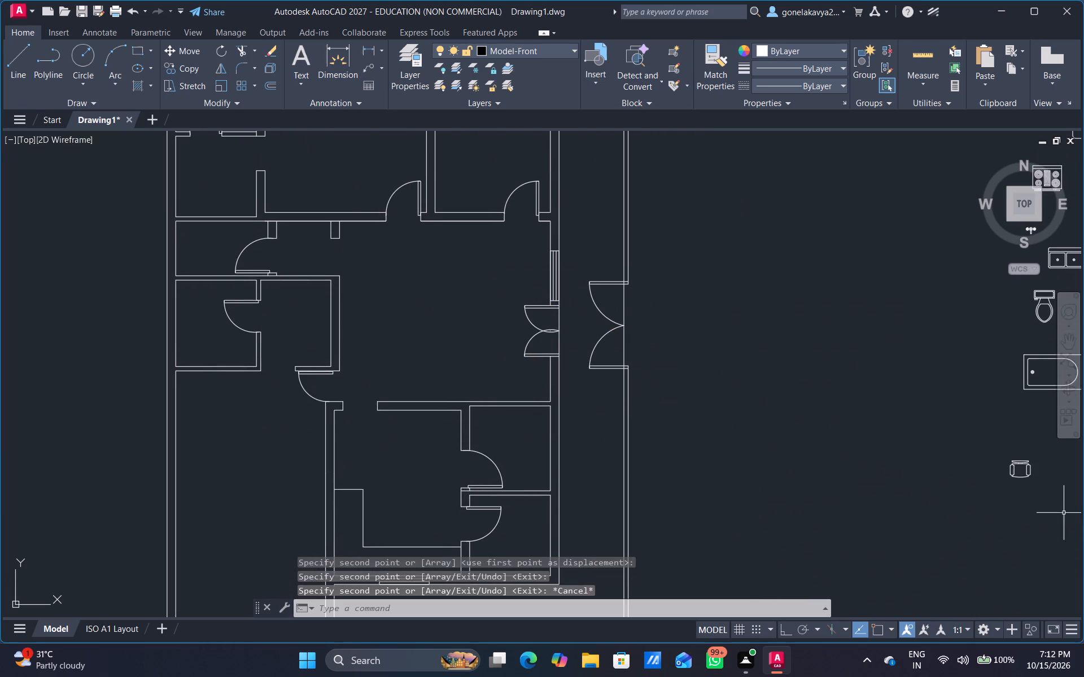
With Ortho on, rotate the bed block outside the plan a quarter turn counterclockwise so its head faces west.
middle_click_drag(1008, 468, 843, 534)
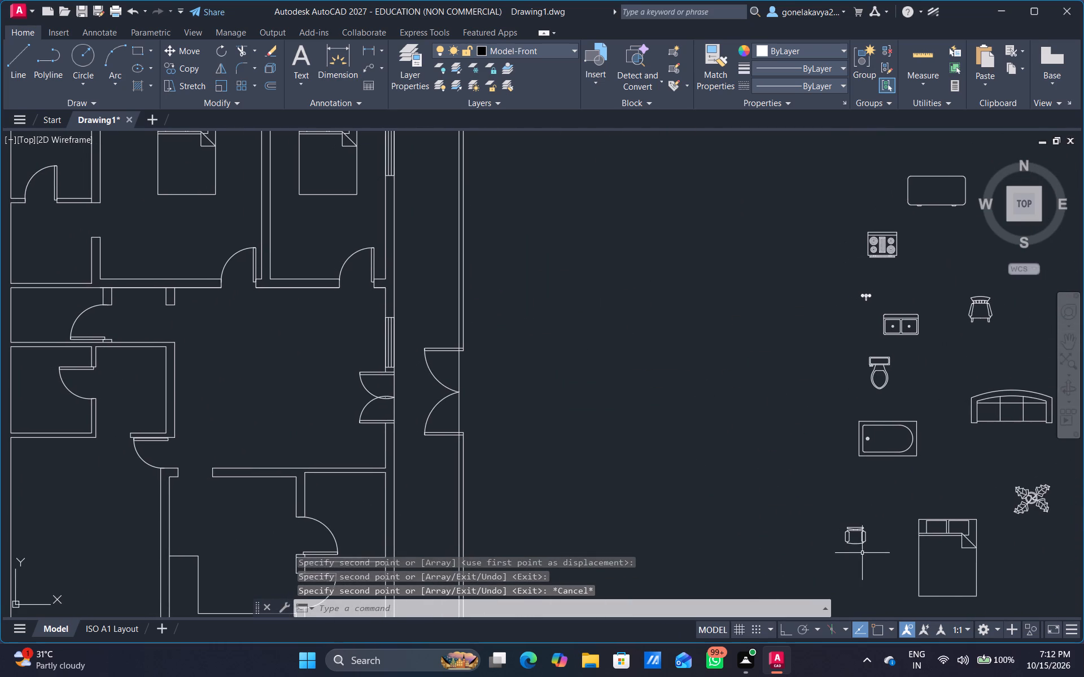
scroll(766, 526, "down", 1)
middle_click_drag(757, 527, 714, 427)
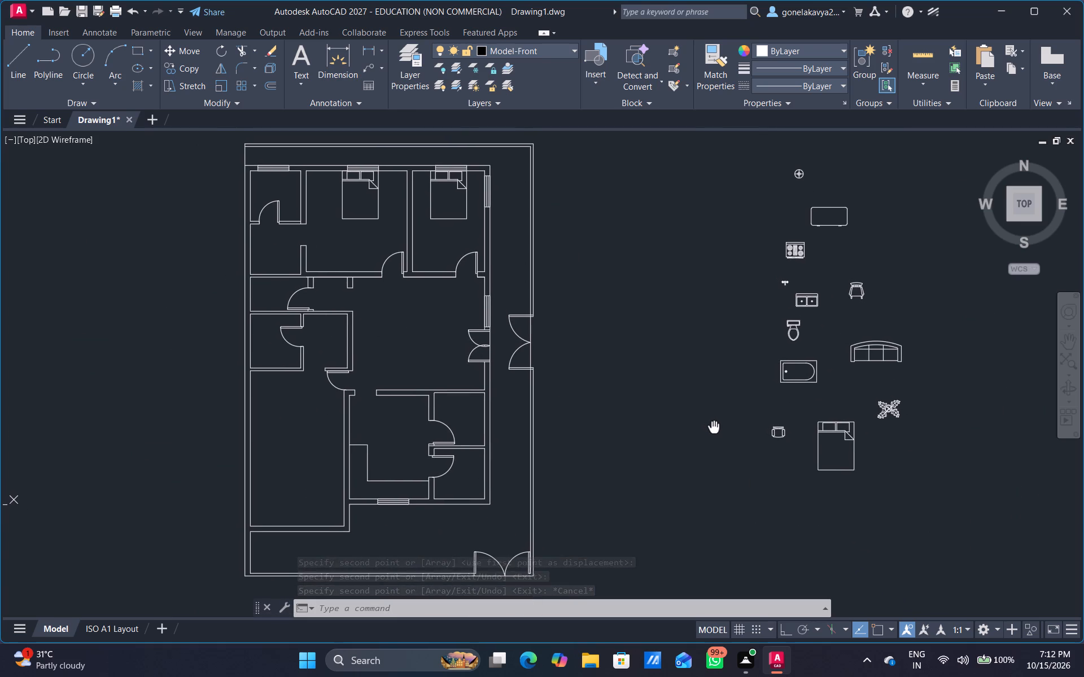
middle_click_drag(714, 427, 720, 428)
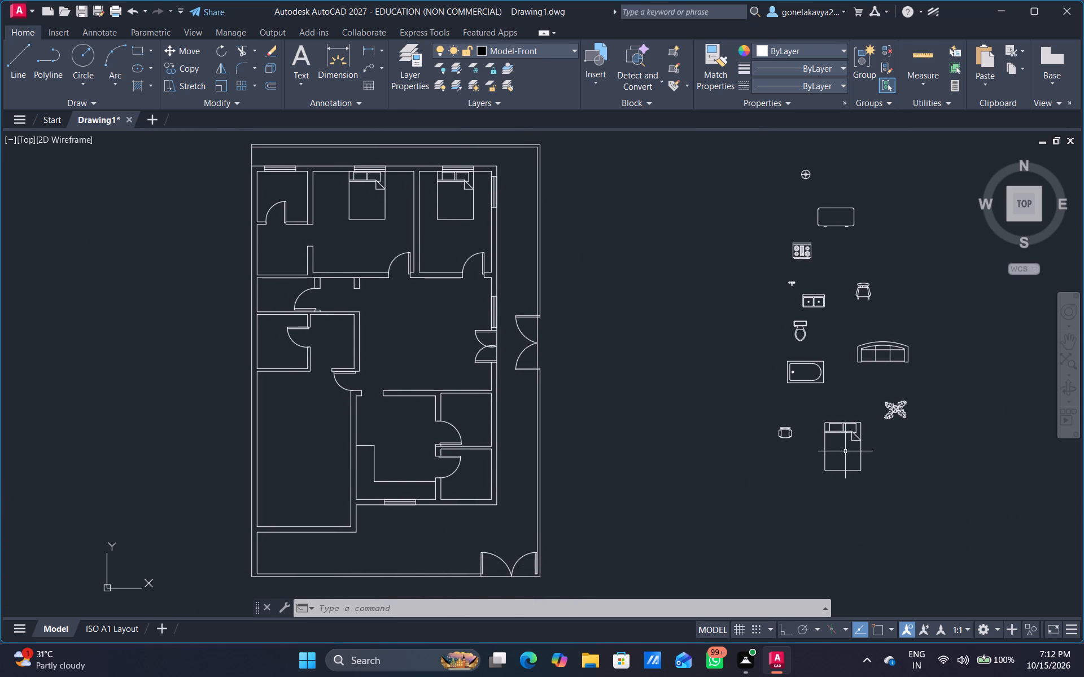
left_click(840, 429)
left_click(836, 429)
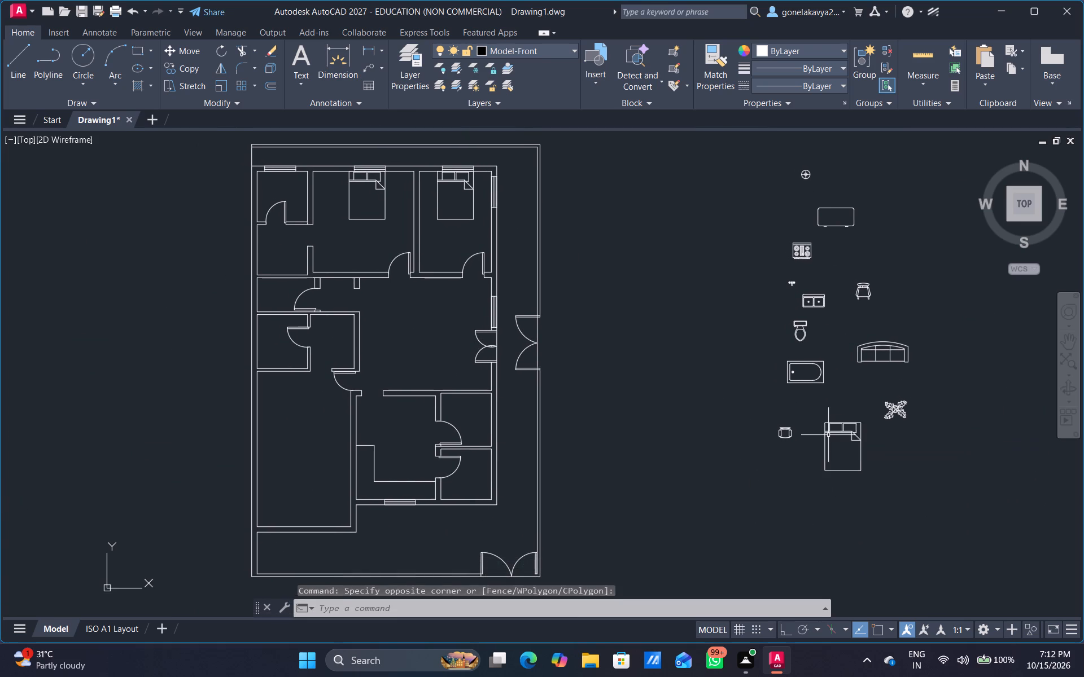
left_click(828, 435)
left_click(828, 425)
right_click(829, 425)
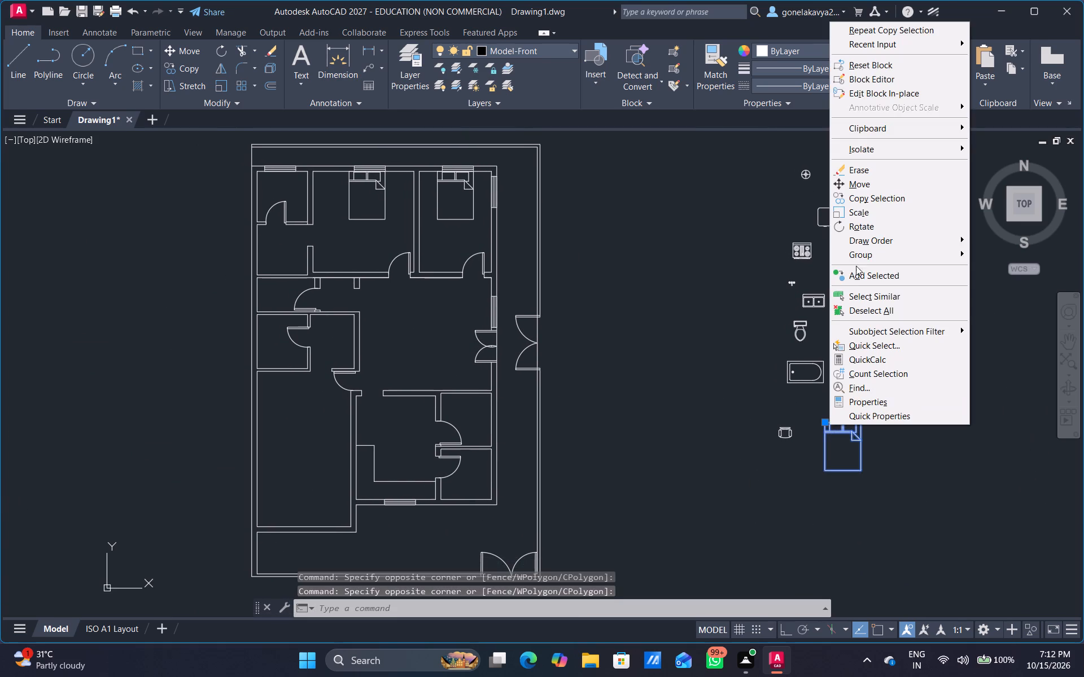
left_click_drag(871, 226, 868, 238)
left_click(788, 629)
left_click(919, 513)
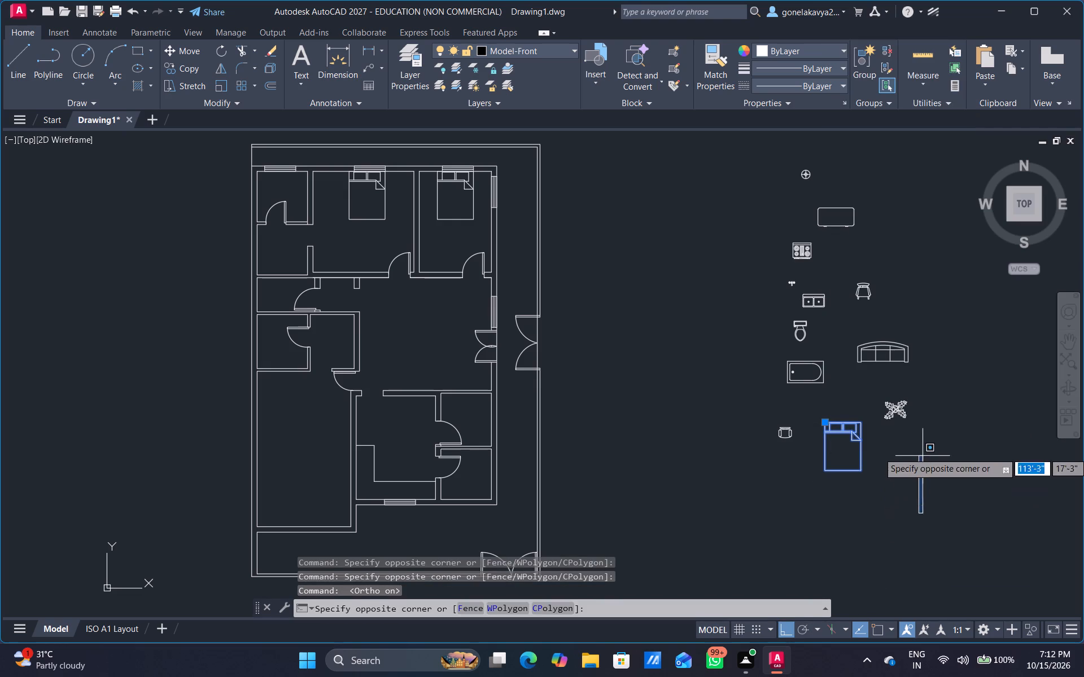
left_click(929, 420)
right_click(839, 451)
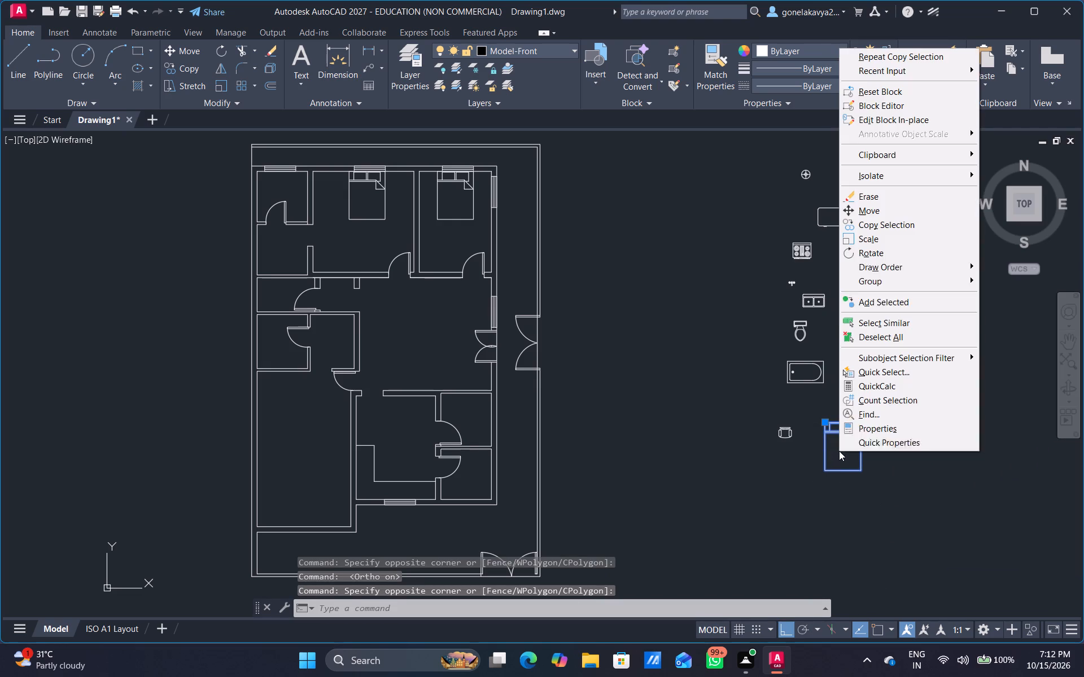
left_click(866, 257)
left_click_drag(889, 459, 898, 447)
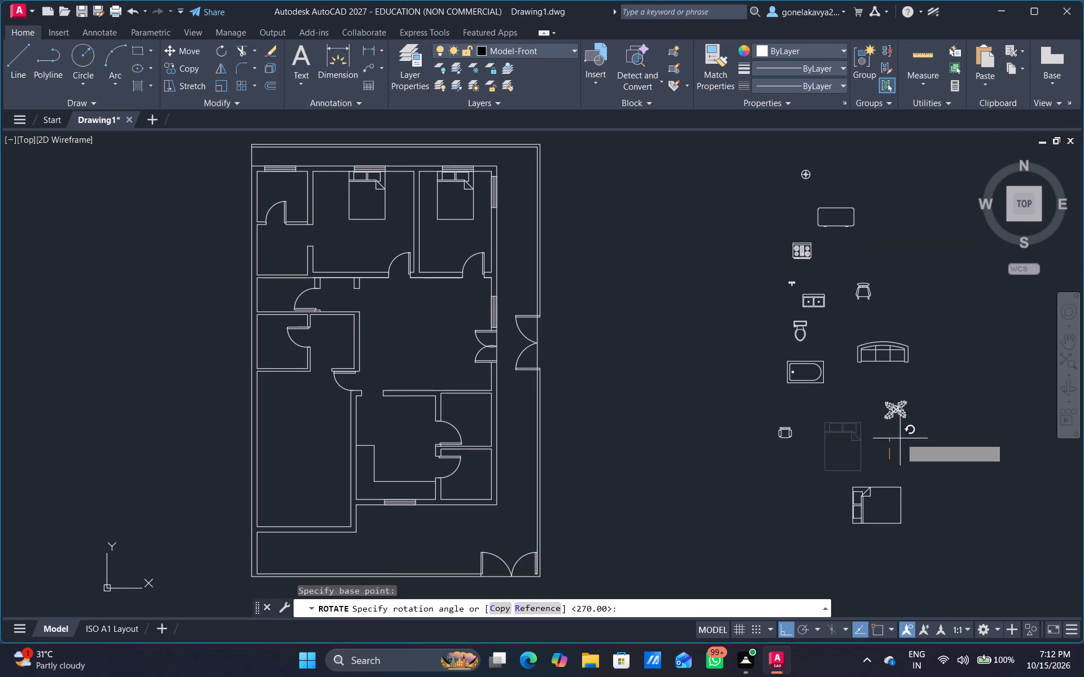
left_click(902, 407)
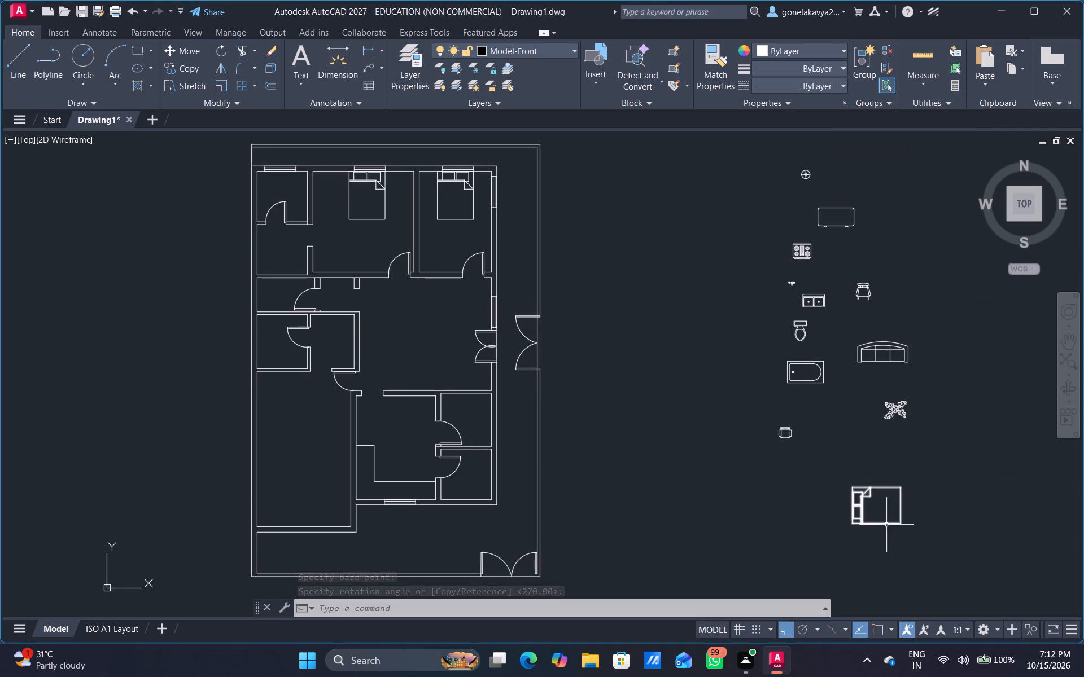
Copy the rotated bed into the large southwest room with its head against the west wall, with Ortho off.
left_click(860, 517)
right_click(858, 516)
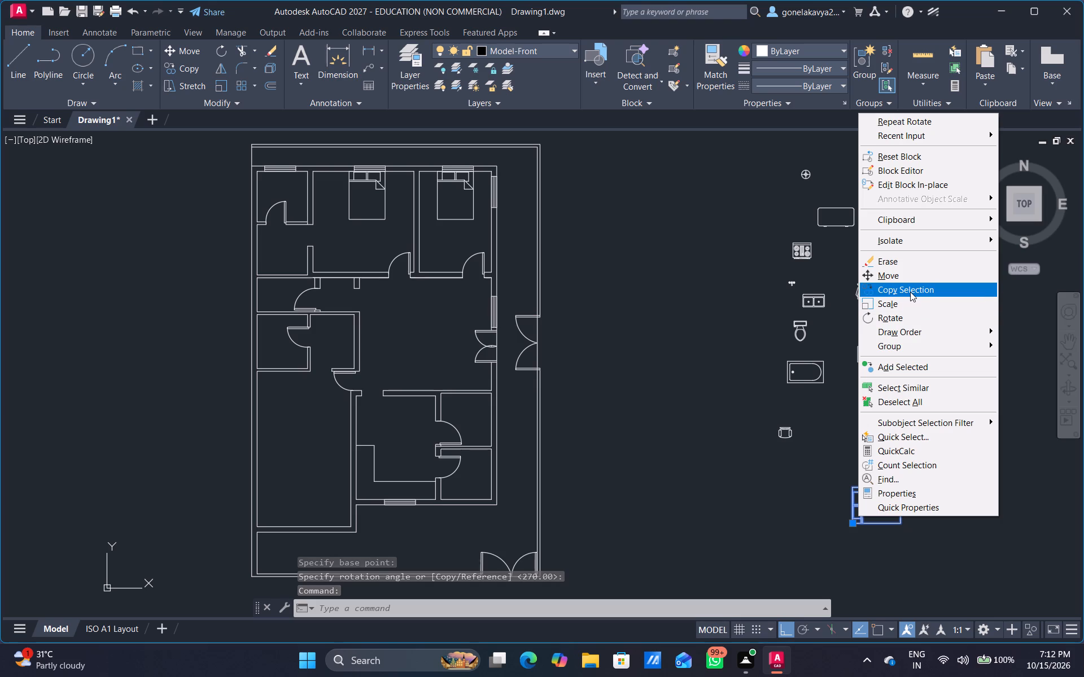
left_click(910, 292)
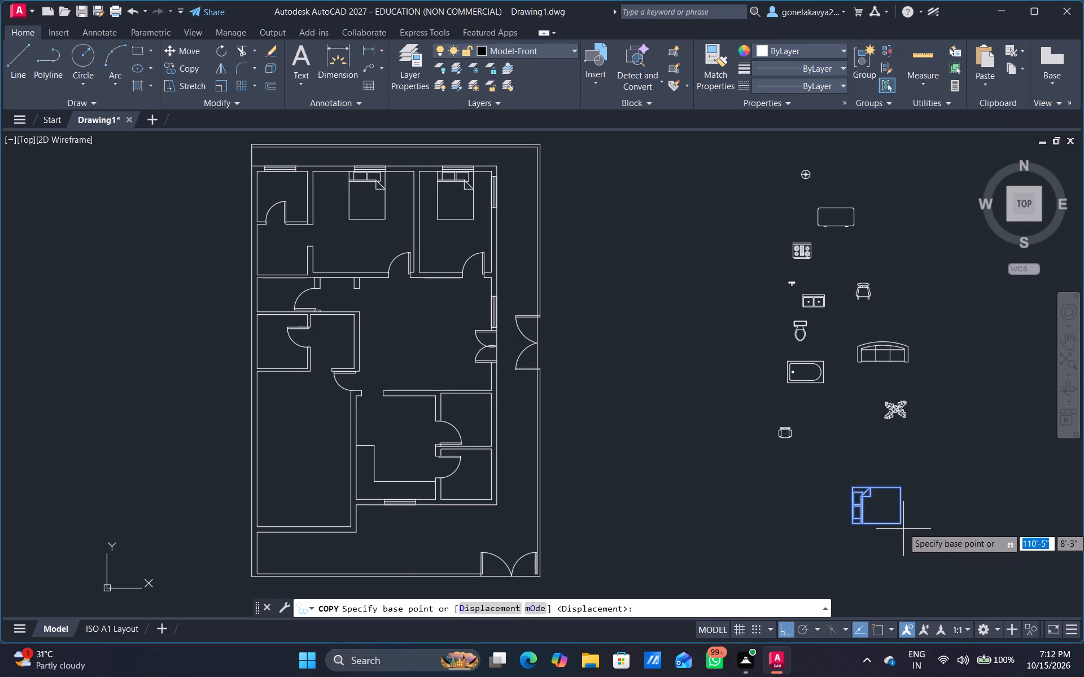
left_click(900, 523)
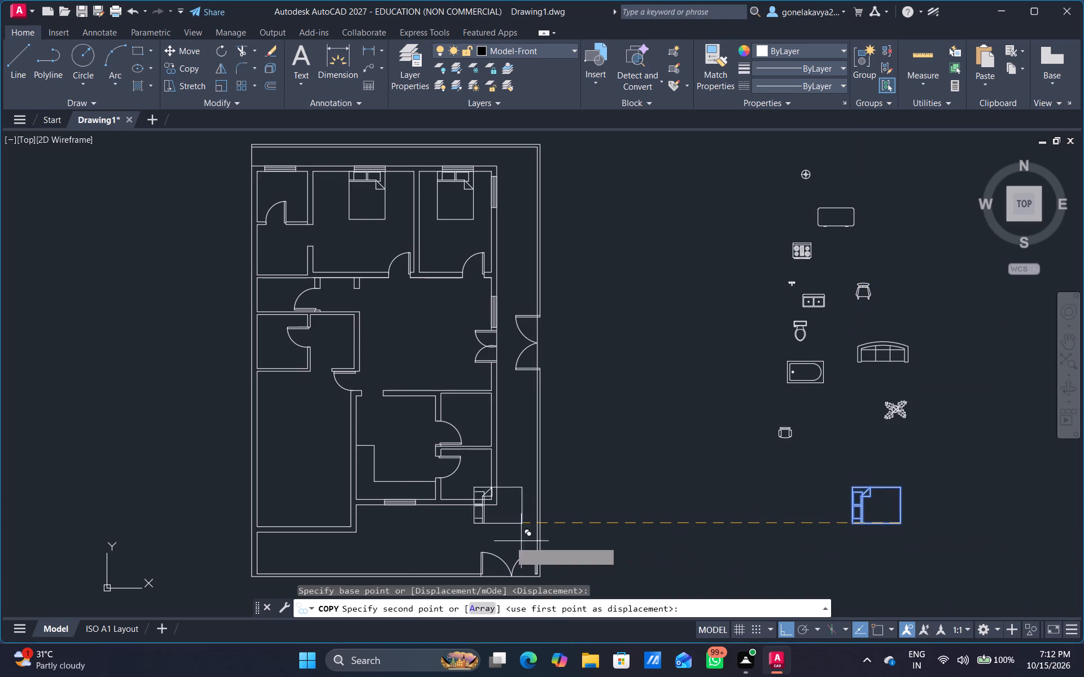
left_click(791, 630)
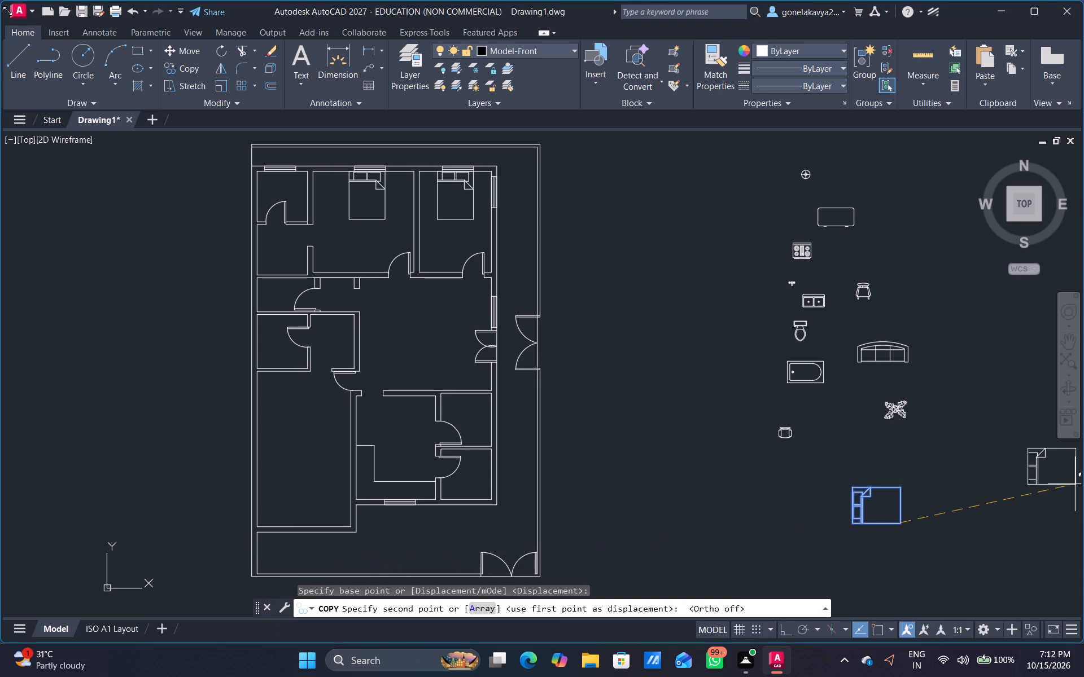
scroll(320, 470, "up", 2)
middle_click_drag(297, 474, 390, 402)
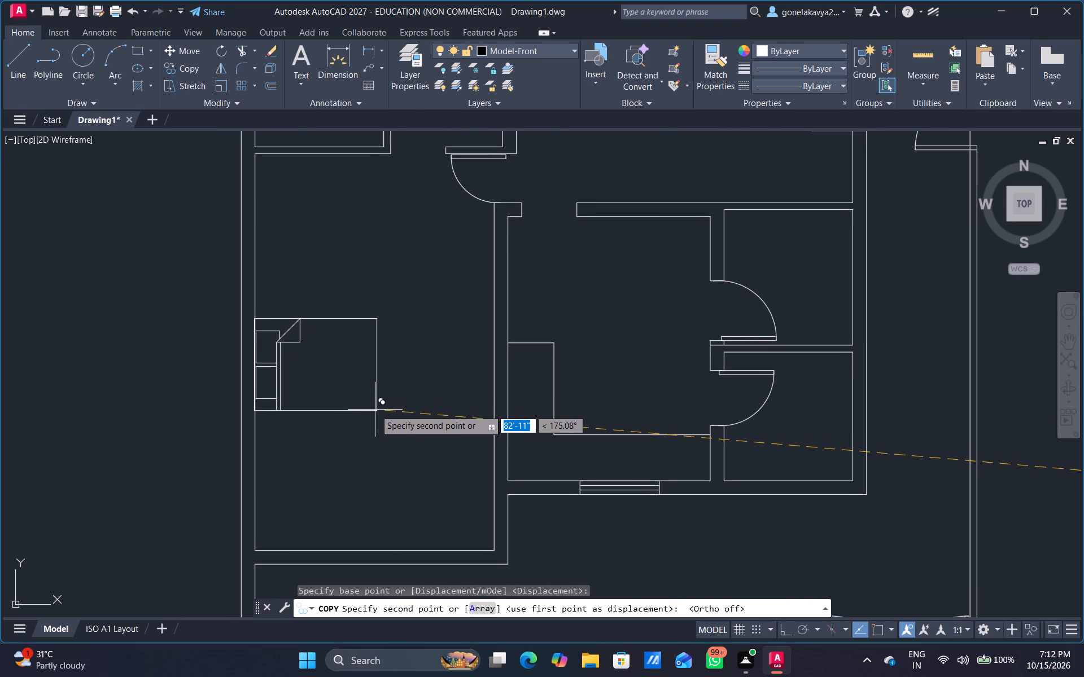
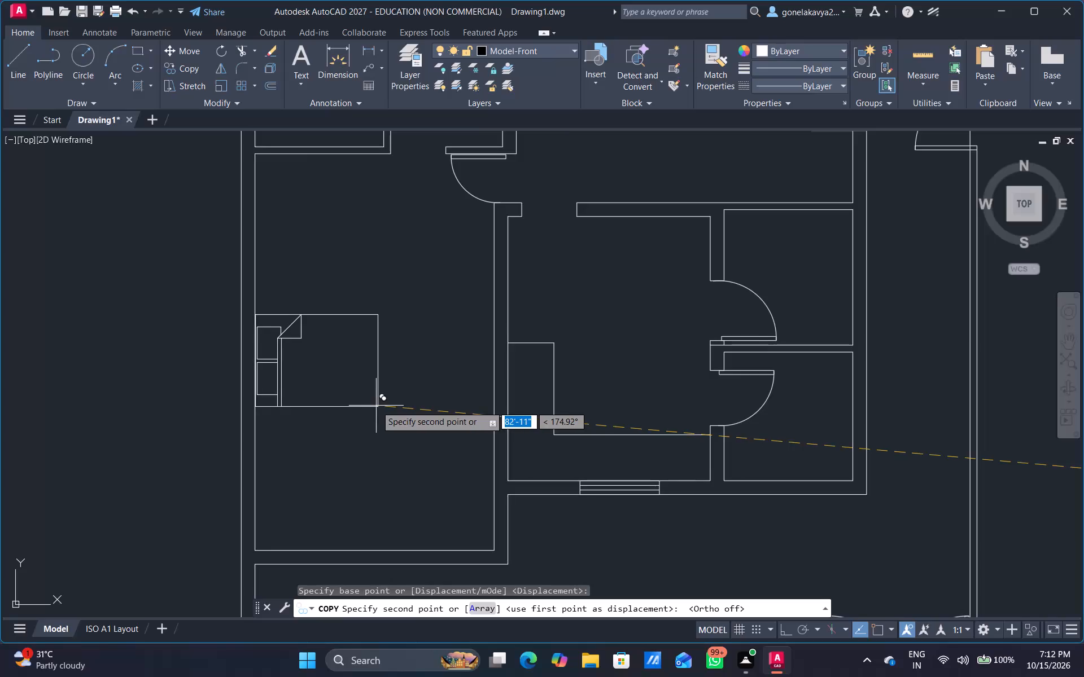
Place the copied bed with its headboard against the west wall of the large southwest bedroom and end the copy.
left_click(376, 406)
scroll(554, 487, "down", 2)
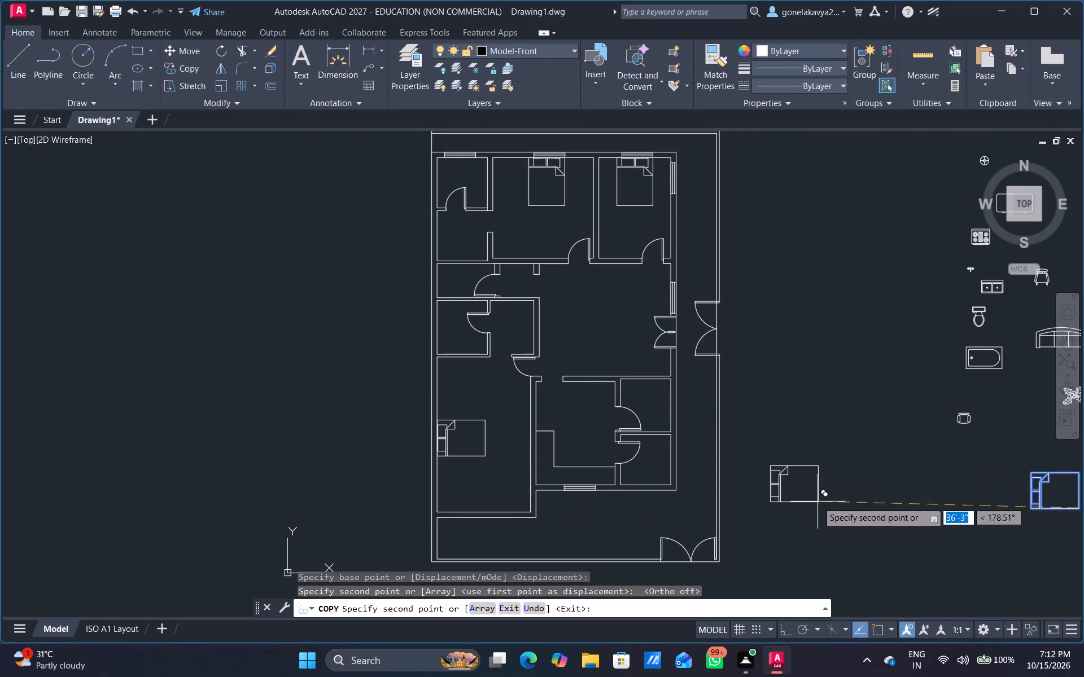
key("Escape")
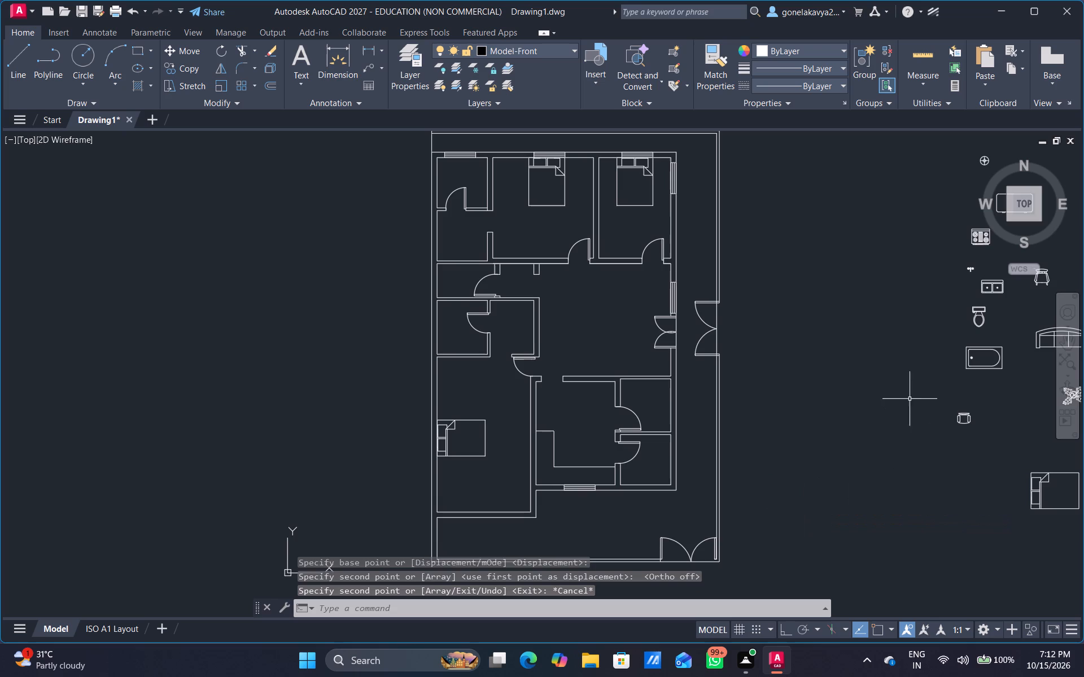
Copy the toilet block from the furniture set into the bathroom north of the southwest bedroom, with its tank against the north wall.
middle_click_drag(945, 366, 736, 461)
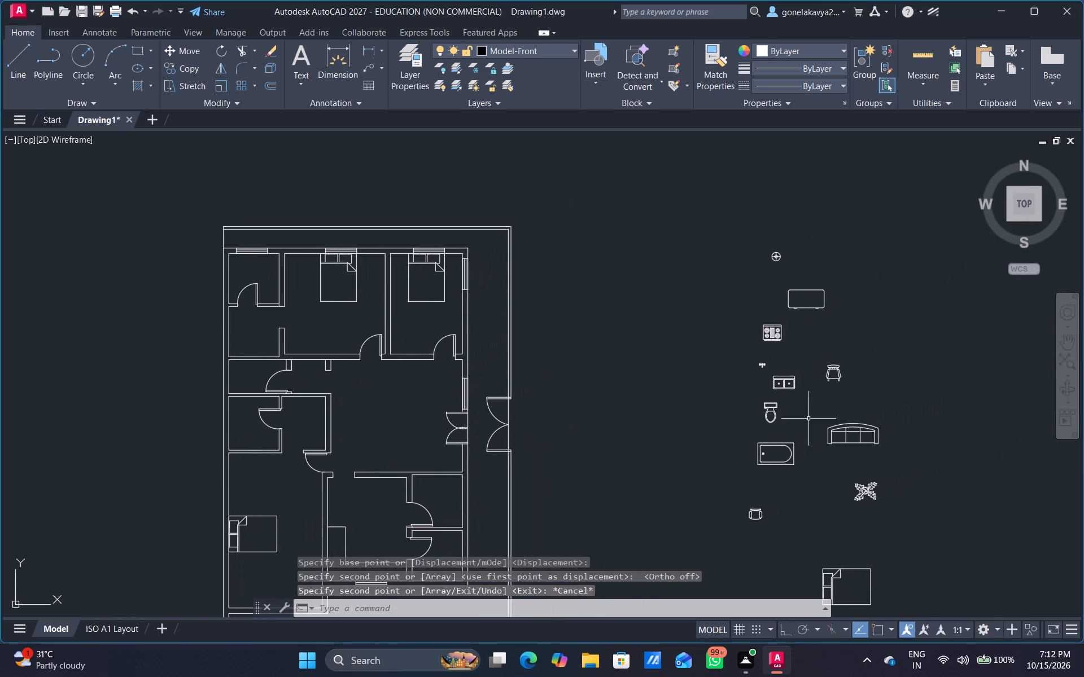
left_click(775, 411)
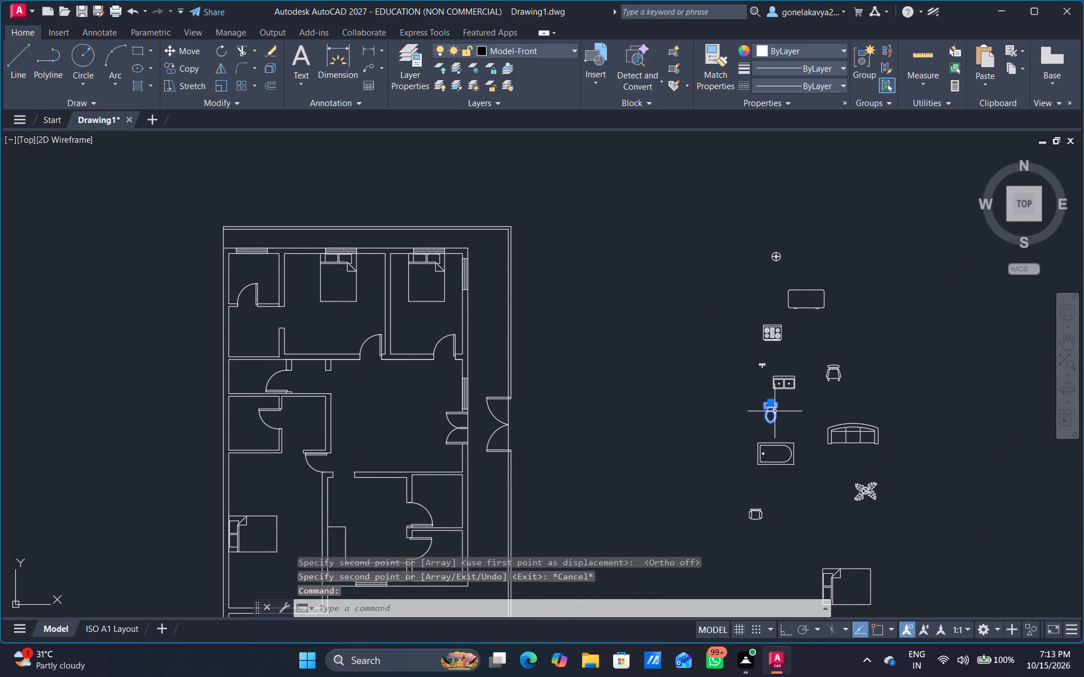
right_click(775, 411)
left_click(806, 185)
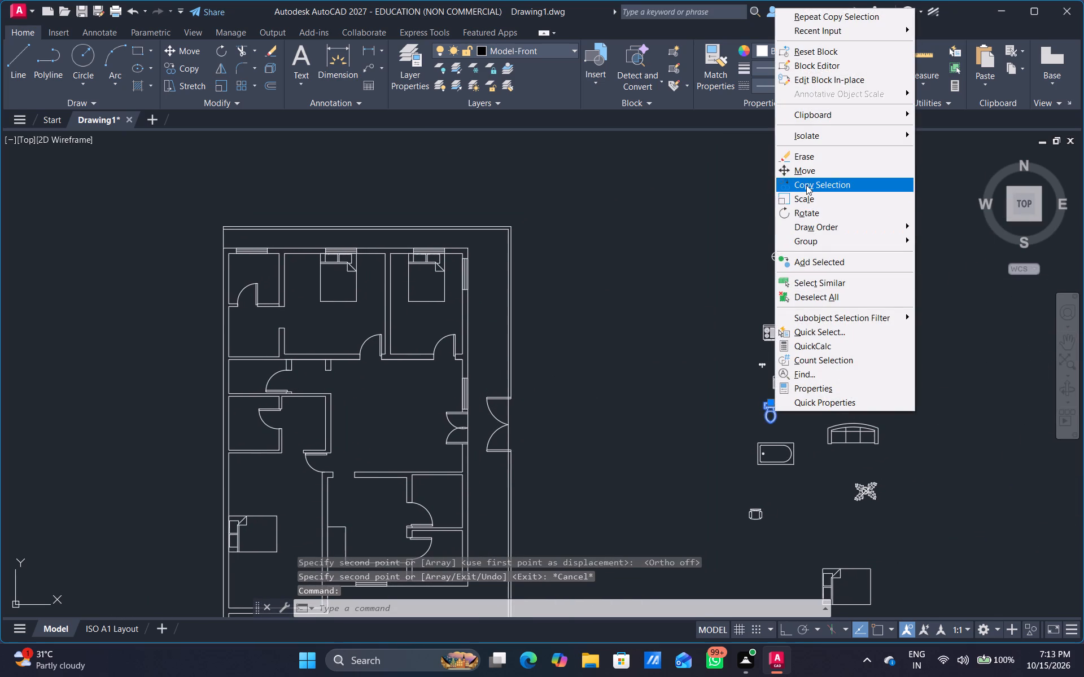
left_click(760, 405)
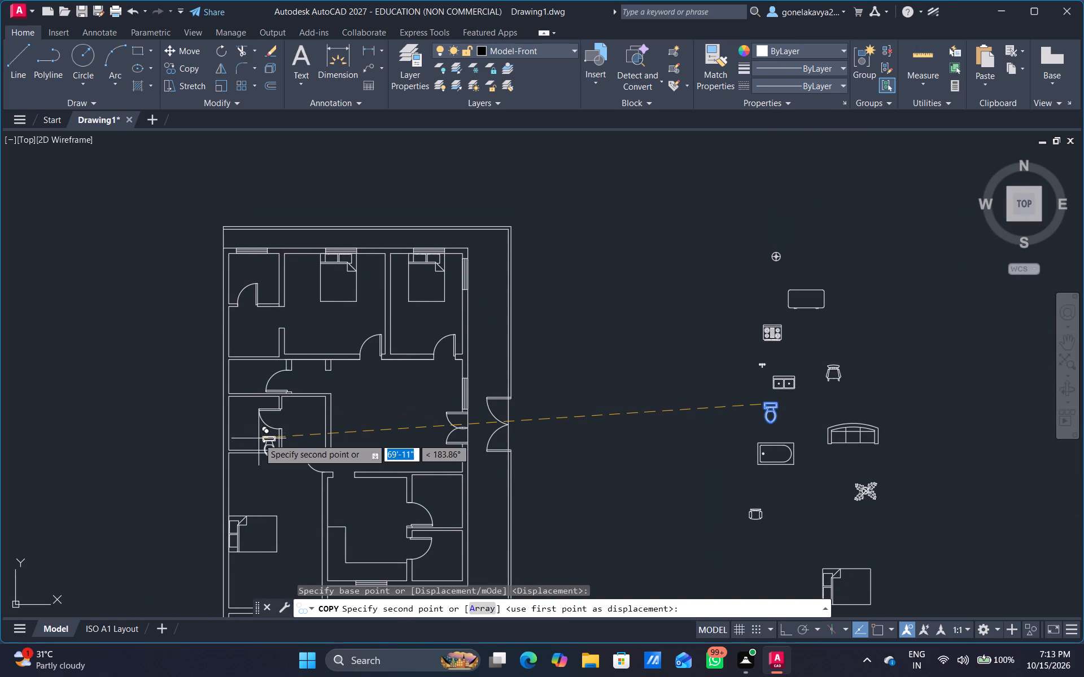
scroll(231, 432, "up", 4)
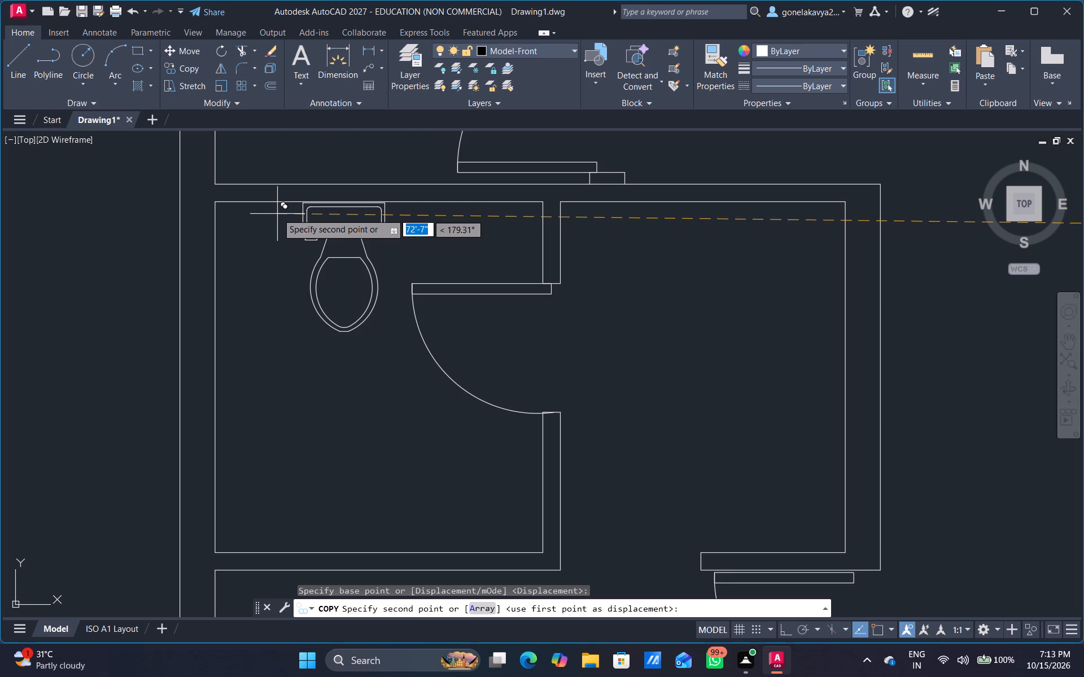
left_click(277, 213)
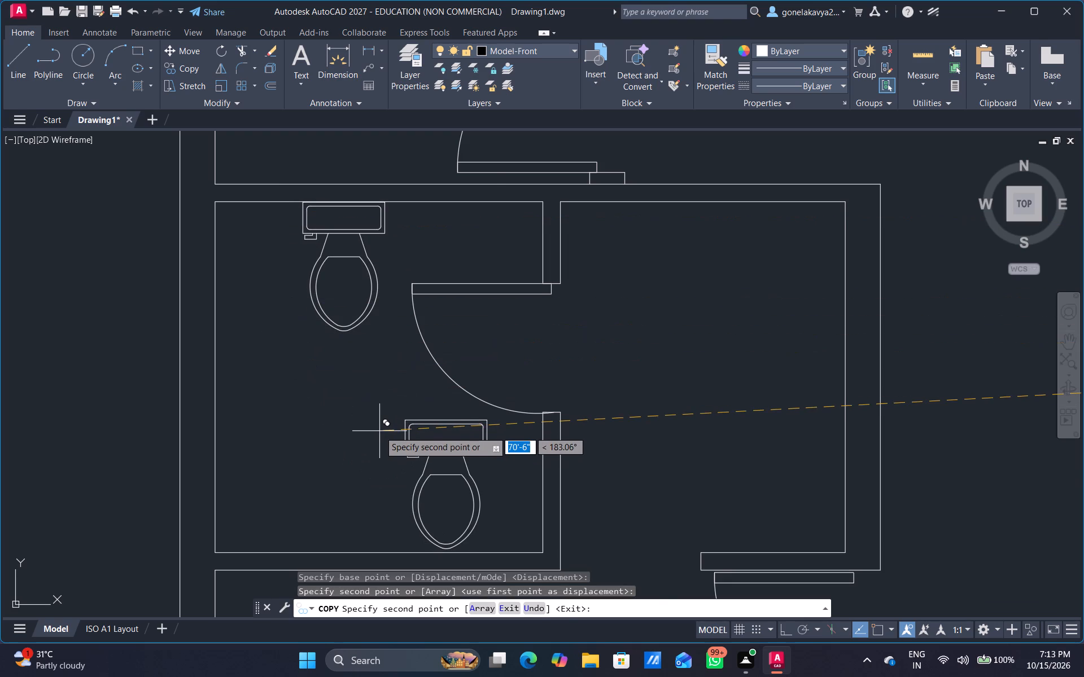
Place a second toilet copy in the open central hall as a spare and end the copy.
scroll(379, 427, "down", 2)
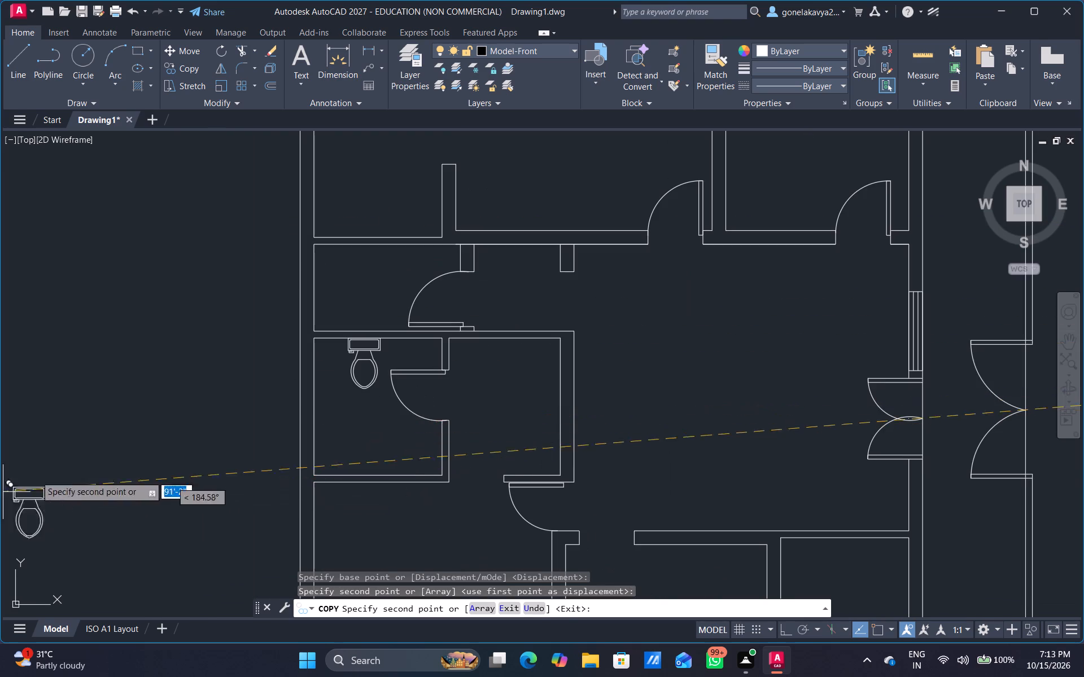
scroll(708, 401, "down", 1)
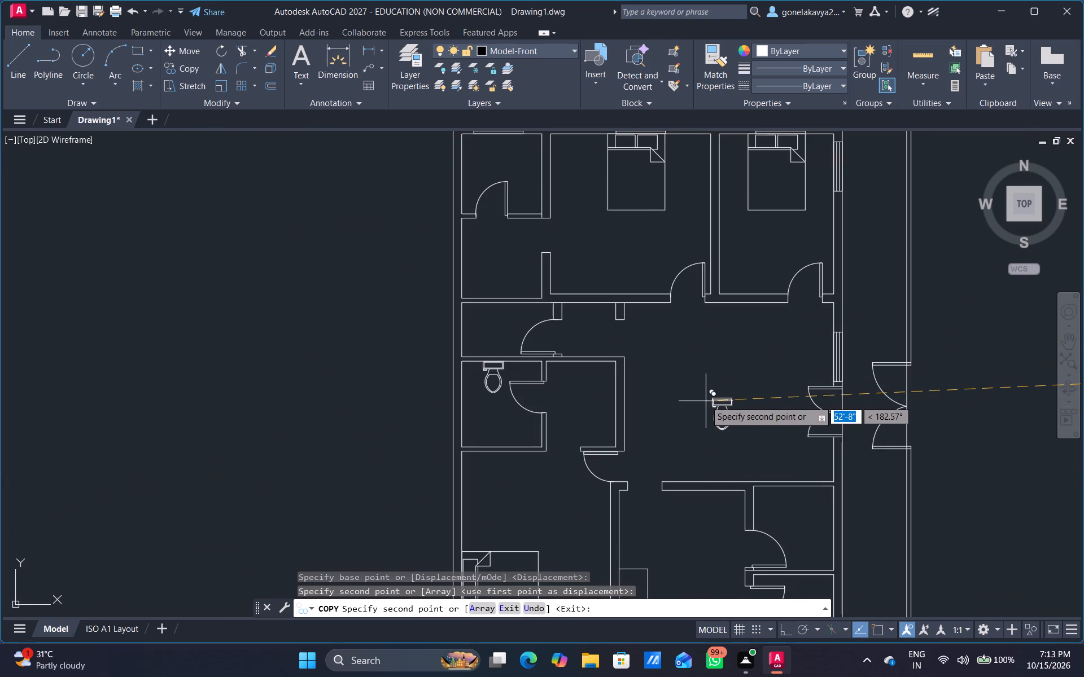
left_click(684, 410)
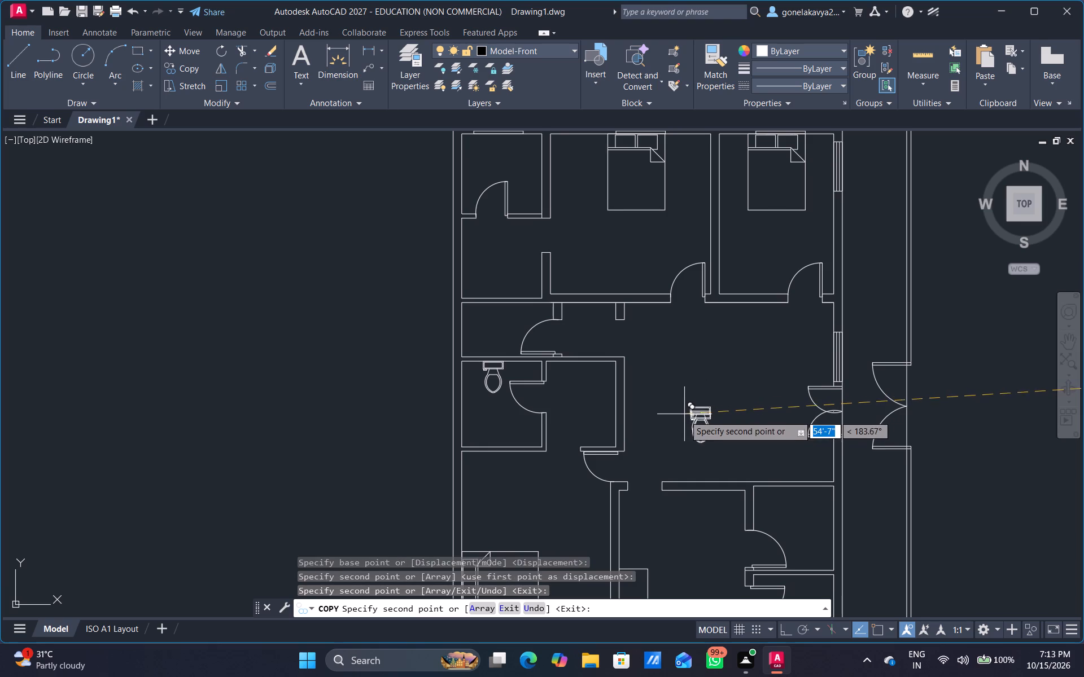
key("Escape")
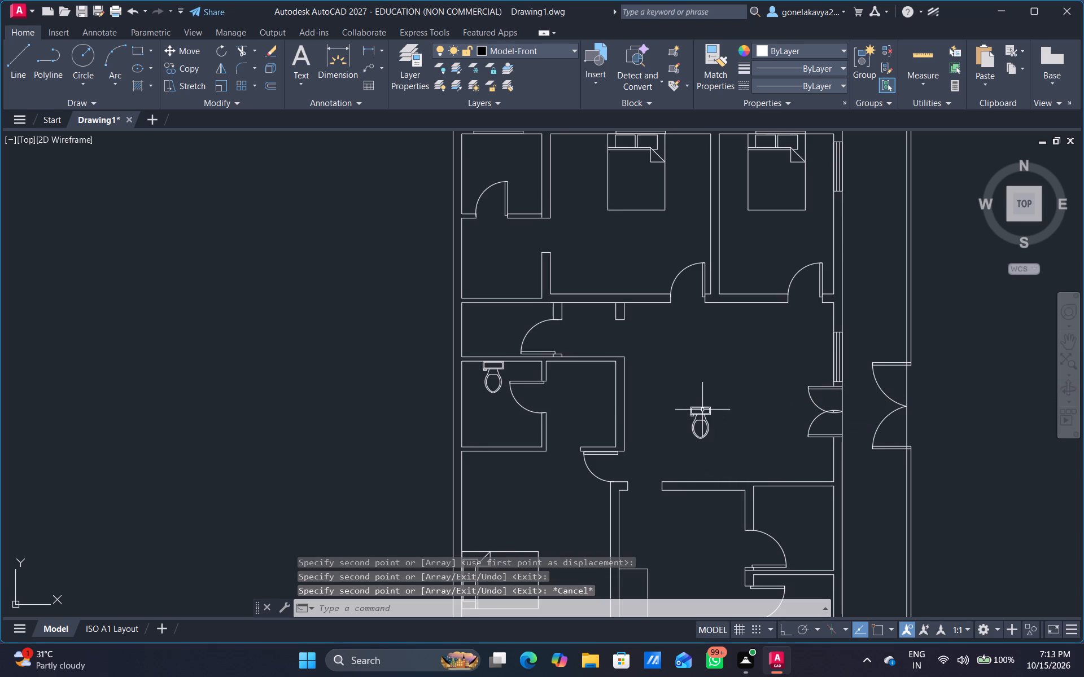
Rotate the spare toilet in the central hall by 90° with Ortho on.
left_click(702, 410)
right_click(702, 410)
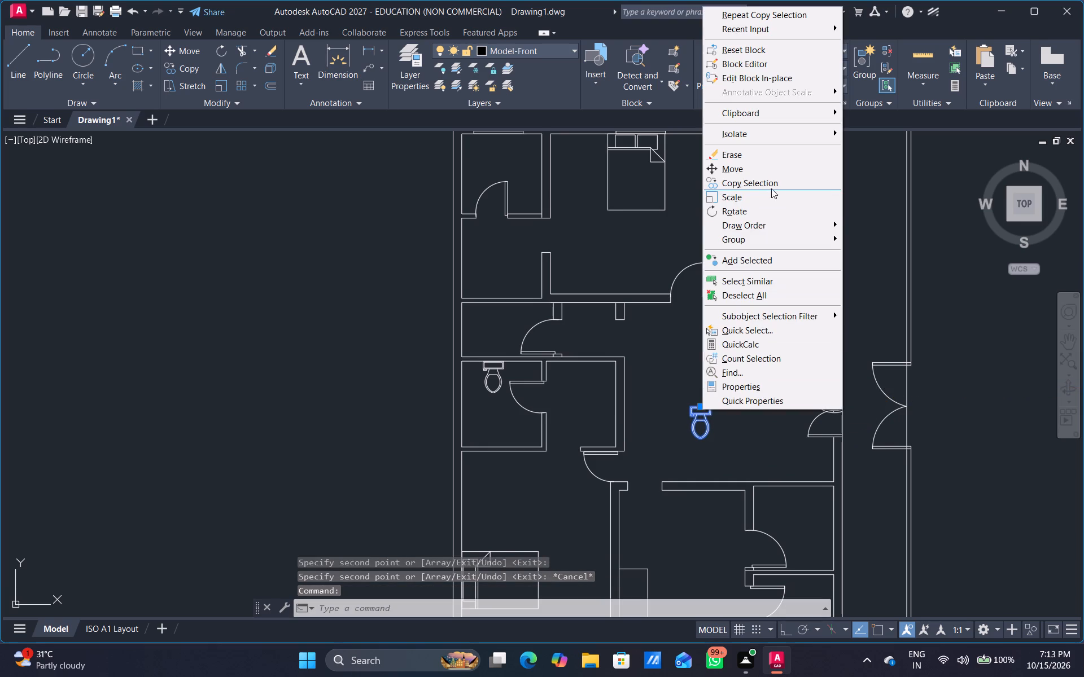
left_click(774, 210)
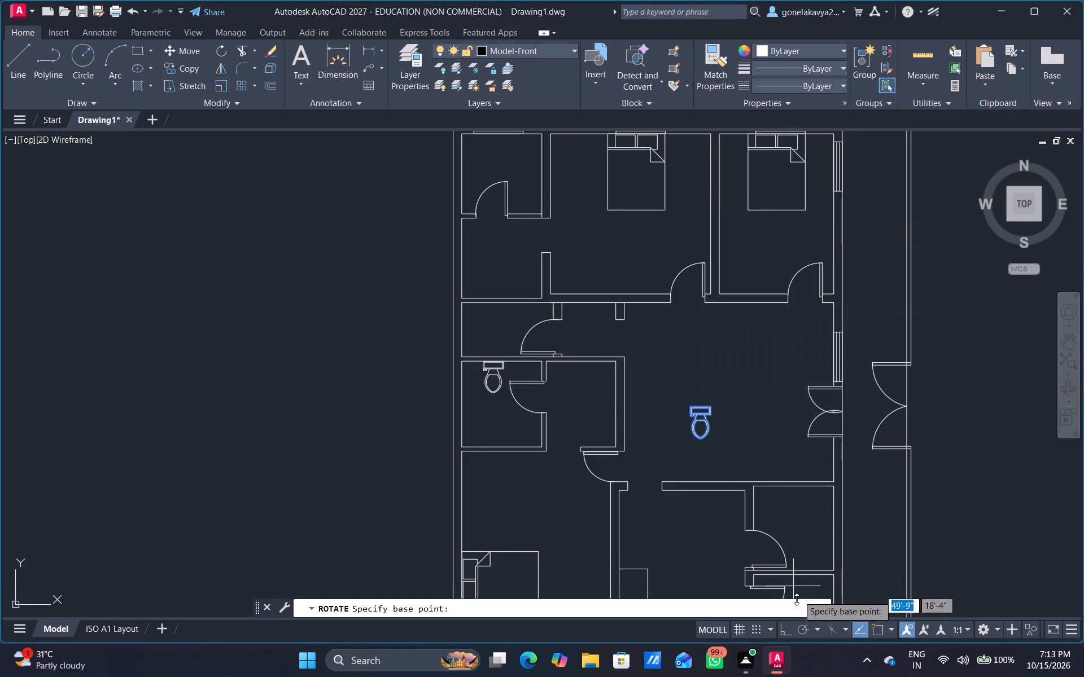
left_click(782, 624)
left_click(786, 468)
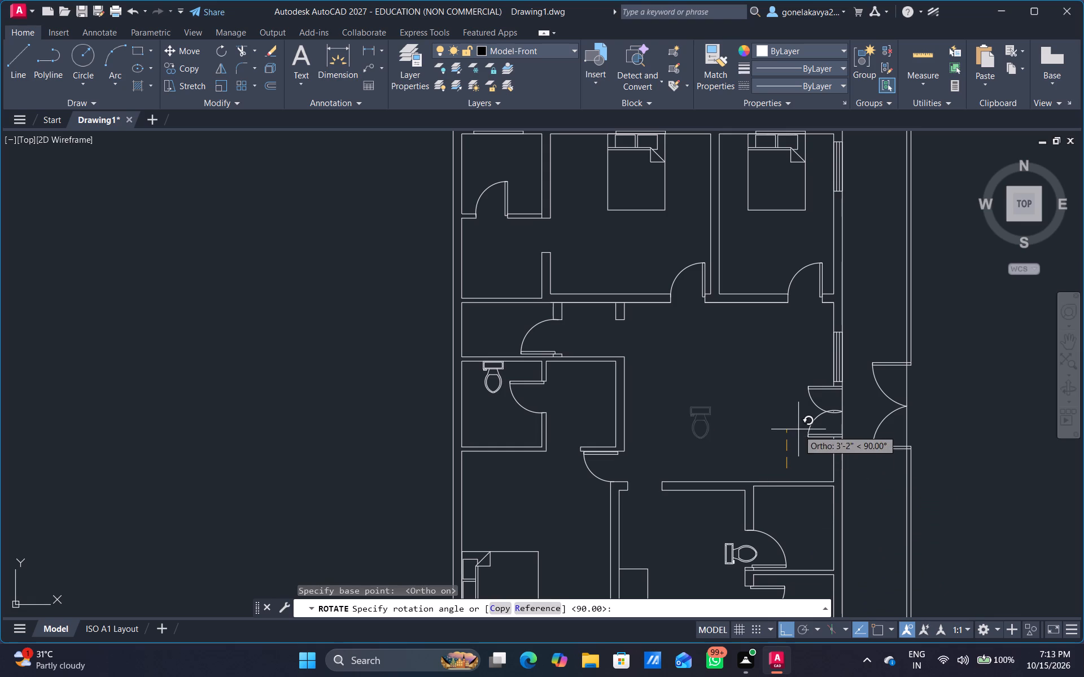
left_click(798, 425)
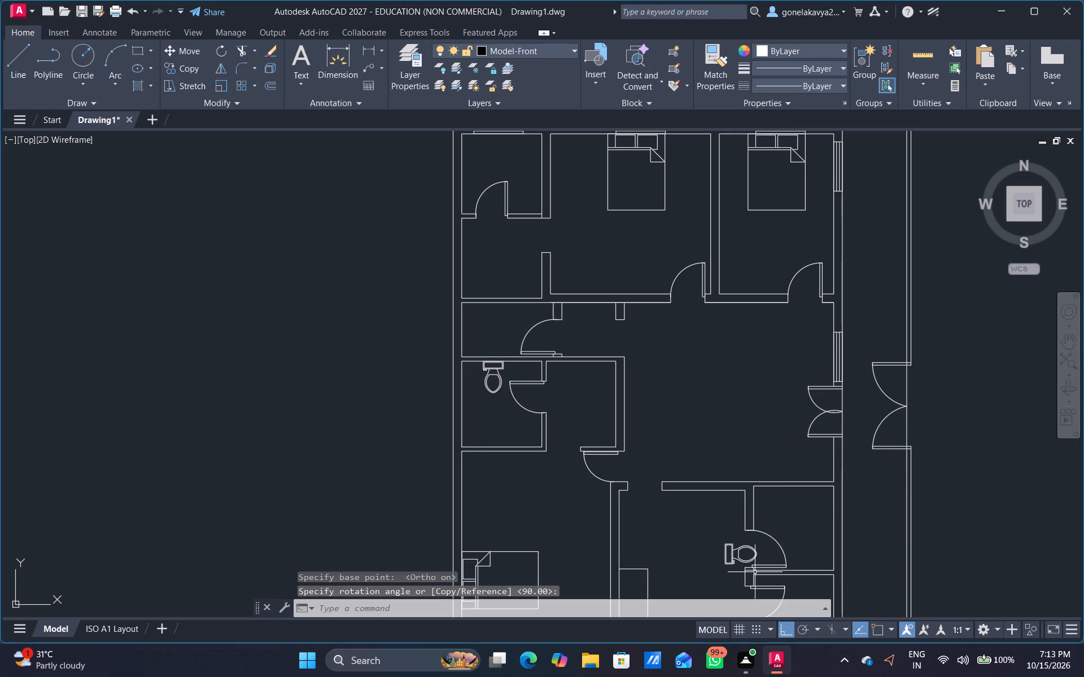
Copy the rotated toilet with Ortho off into the narrow west room above the first bathroom, with its tank against the west wall.
left_click(733, 552)
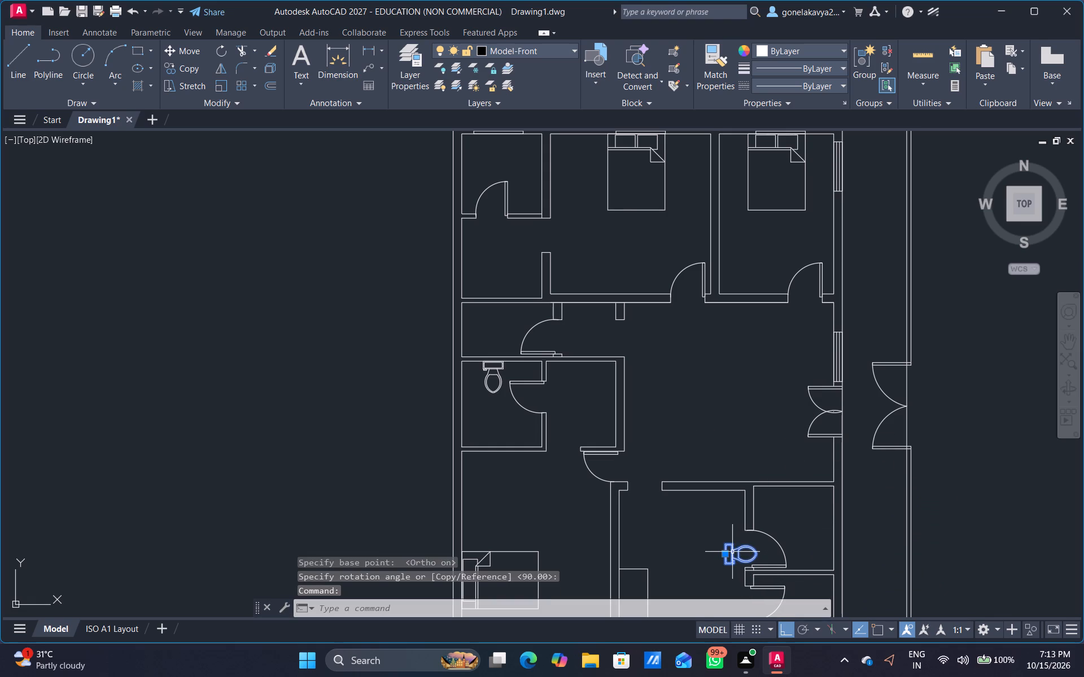
right_click(732, 552)
left_click(799, 328)
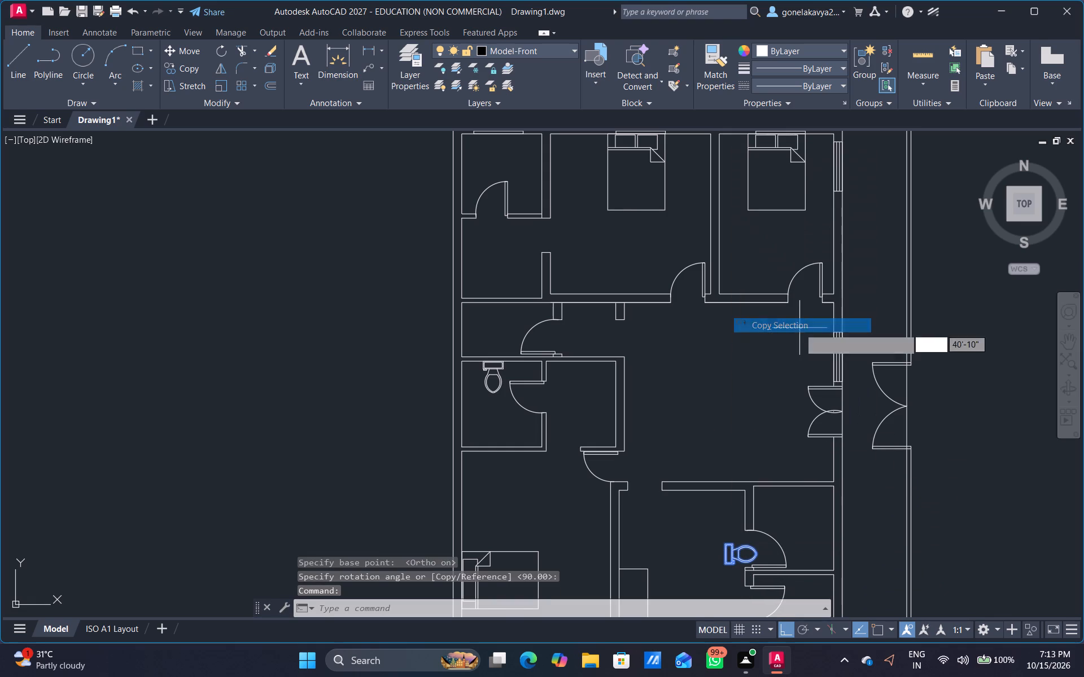
left_click(751, 553)
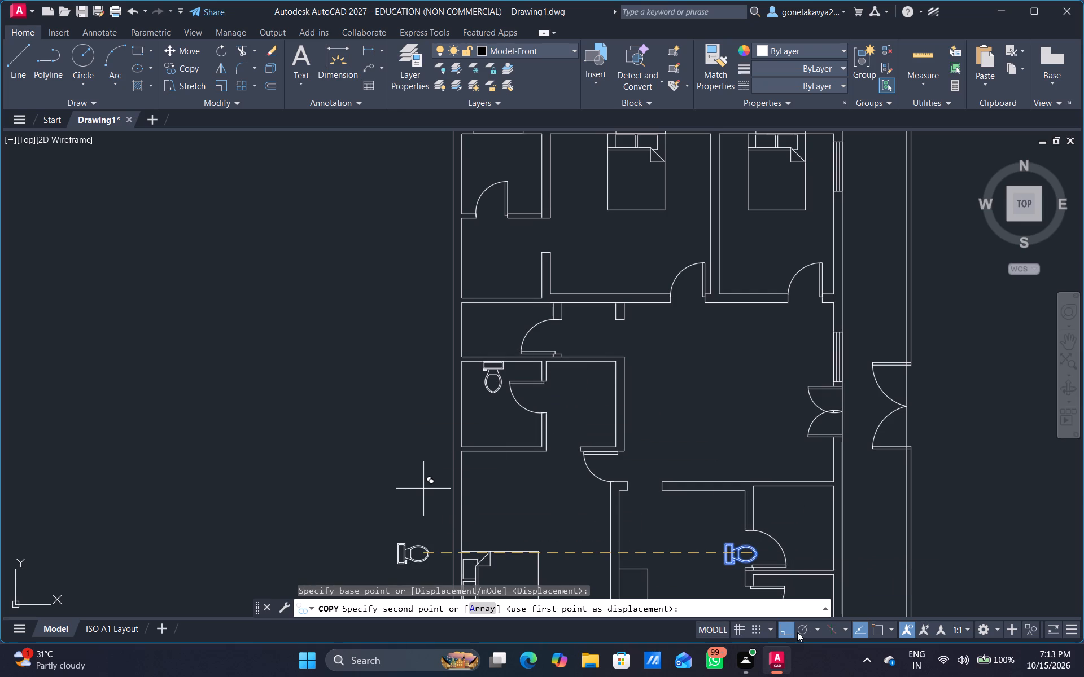
left_click_drag(787, 627, 788, 619)
scroll(512, 323, "up", 1)
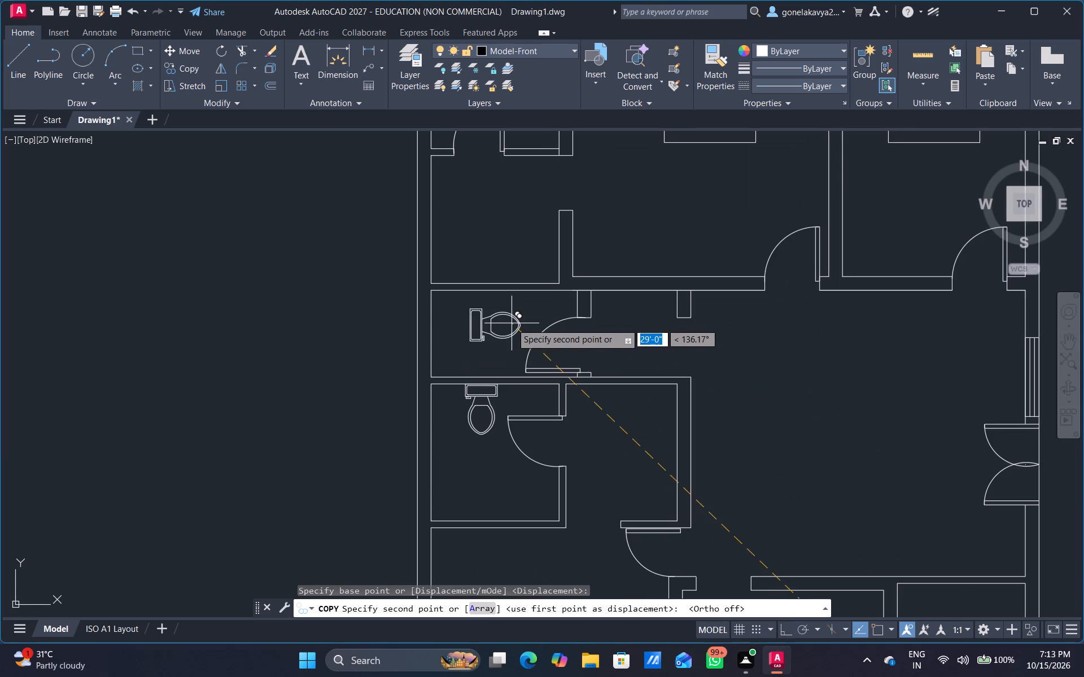
scroll(491, 329, "up", 1)
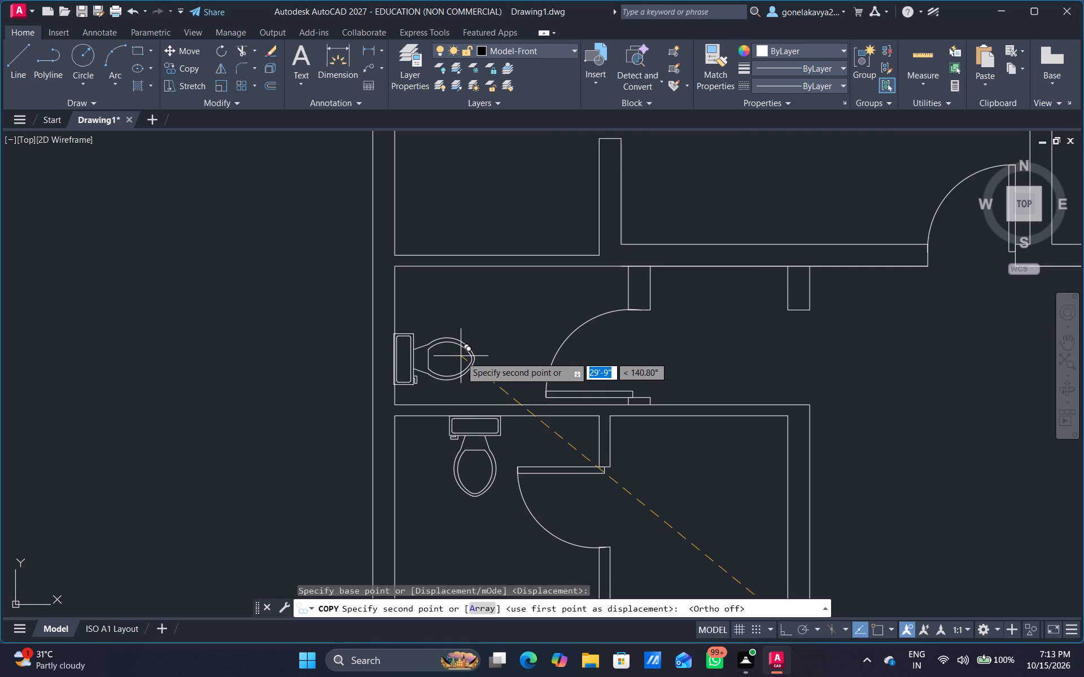
left_click(463, 357)
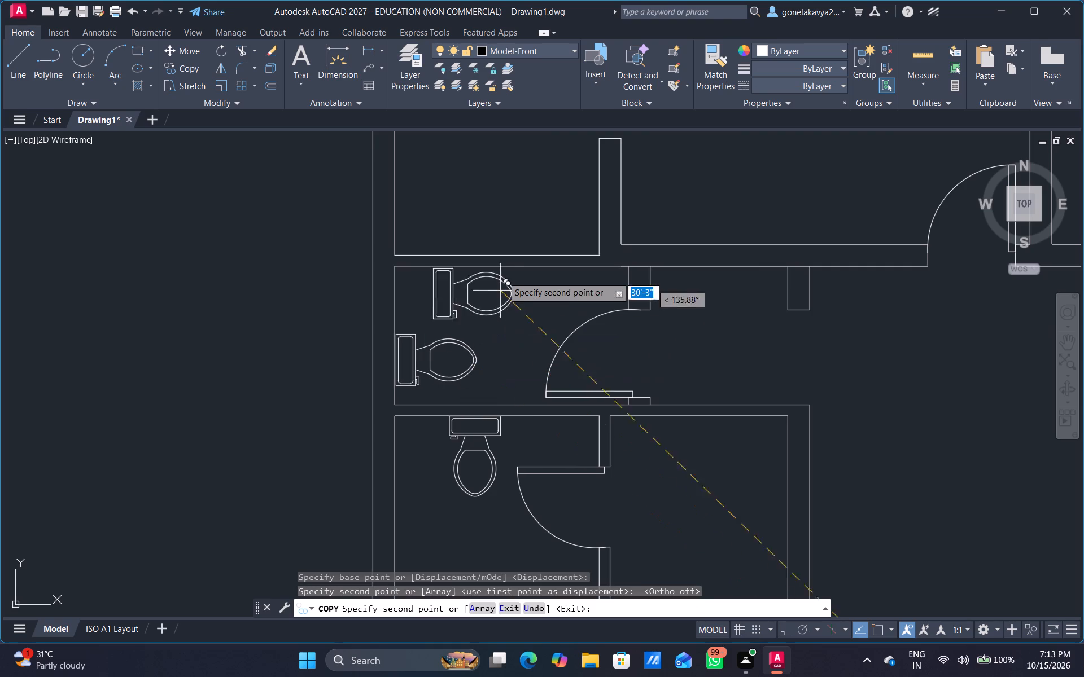
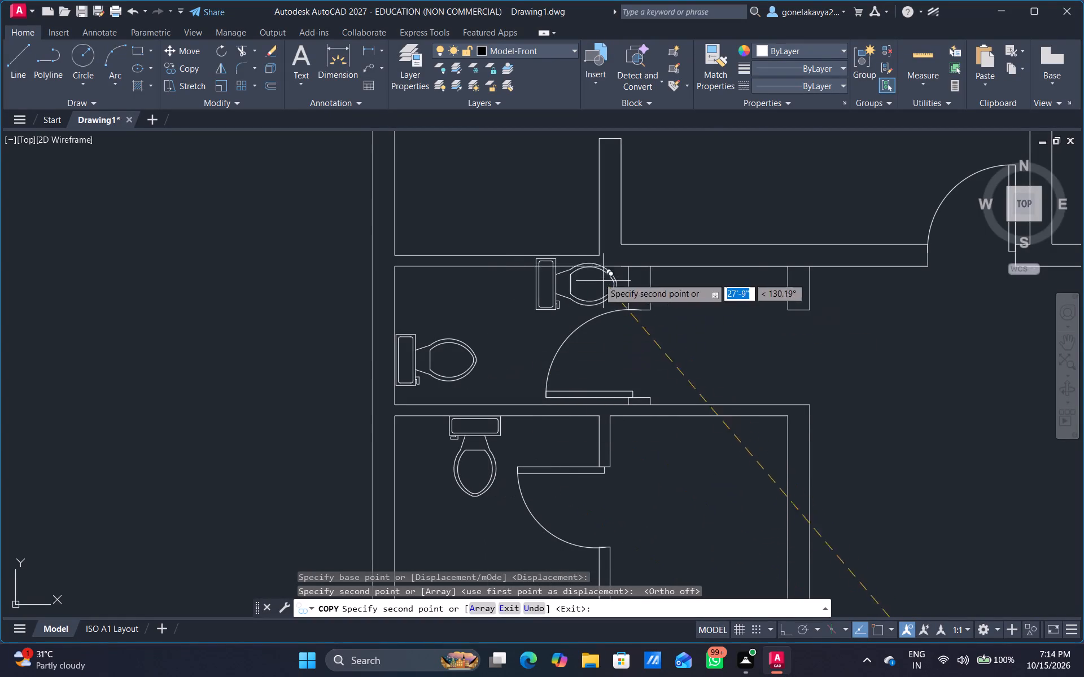
Place another copy of the rotated toilet in the northwest corner bathroom, with its tank against the west wall, and end the copy.
middle_click_drag(528, 177, 536, 326)
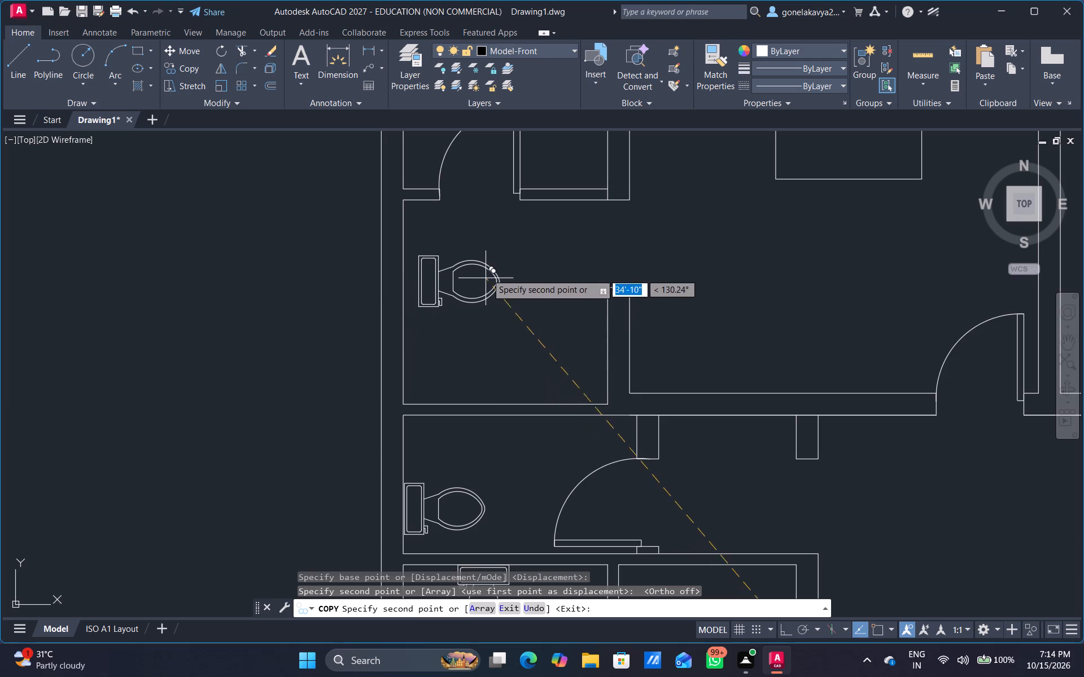
middle_click_drag(492, 275, 454, 474)
scroll(458, 261, "up", 1)
middle_click_drag(458, 263, 470, 275)
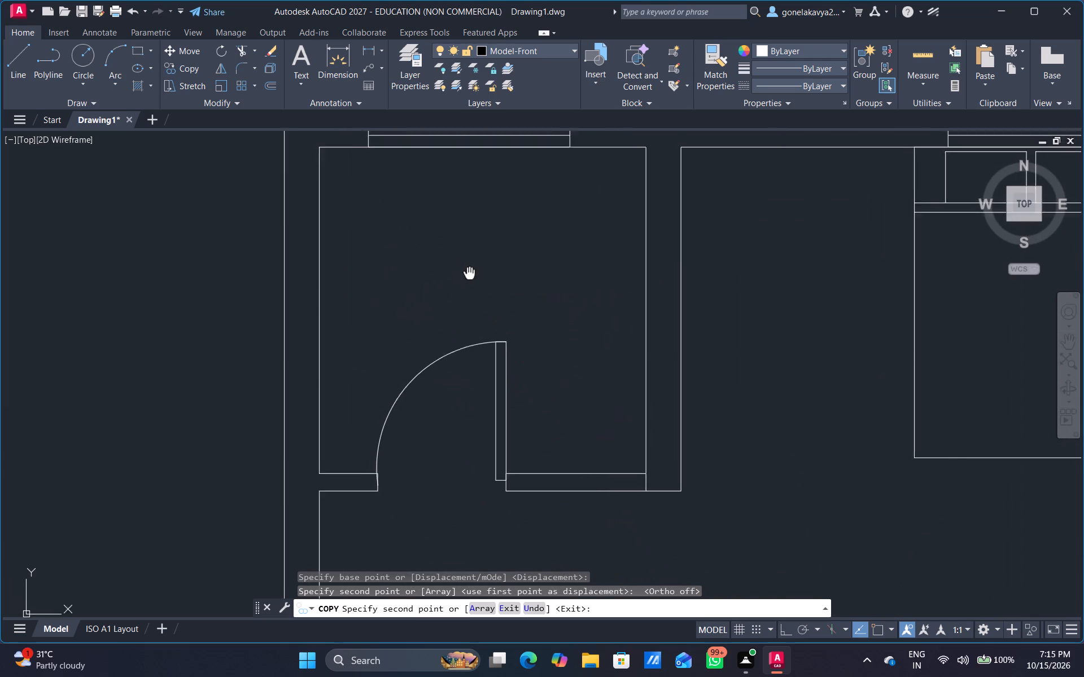
middle_click_drag(470, 275, 462, 370)
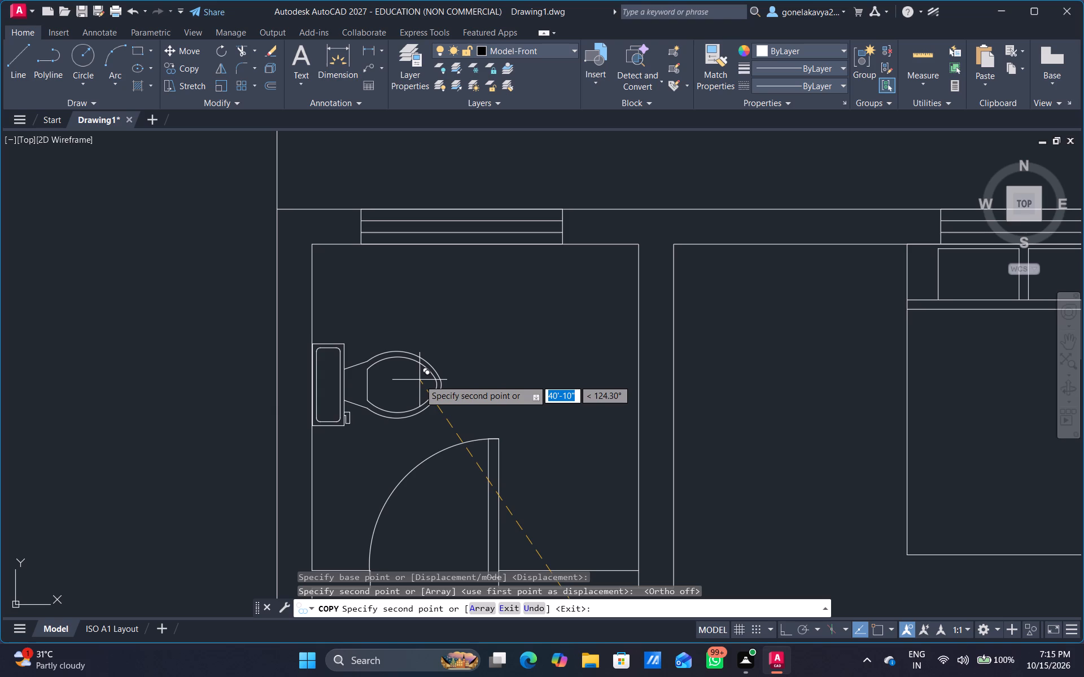
left_click(419, 380)
scroll(532, 379, "down", 1)
middle_click_drag(542, 379, 528, 327)
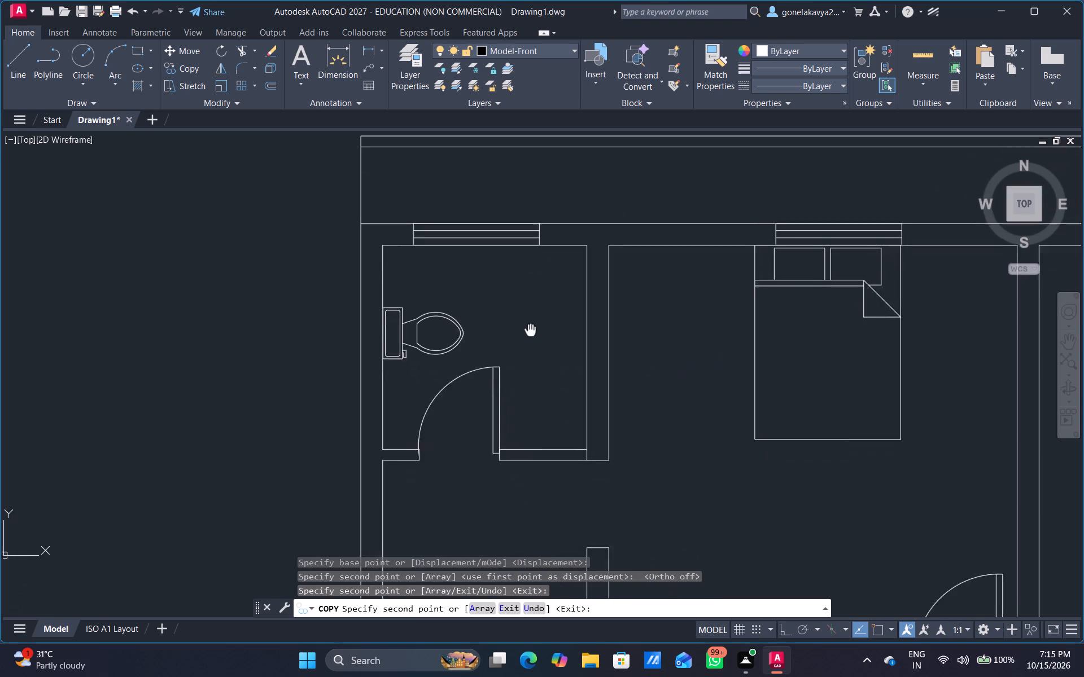
middle_click_drag(528, 327, 502, 306)
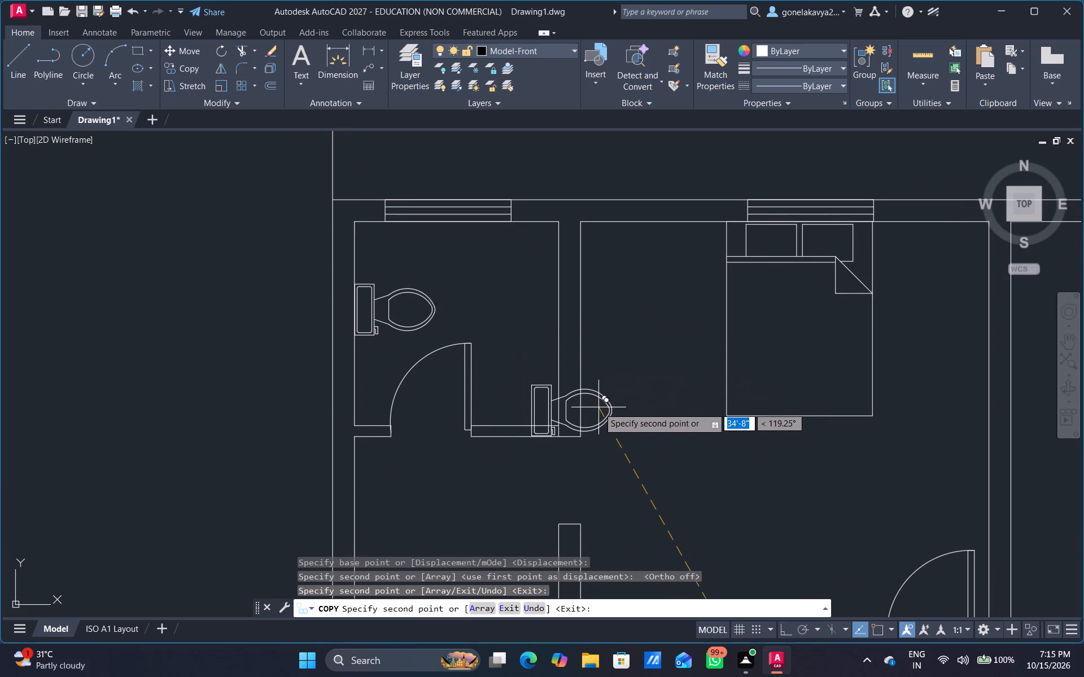
key("Escape")
Delete the spare rotated toilet lying across the door opening of the small southeast rooms.
scroll(742, 407, "down", 4)
middle_click_drag(779, 443, 568, 332)
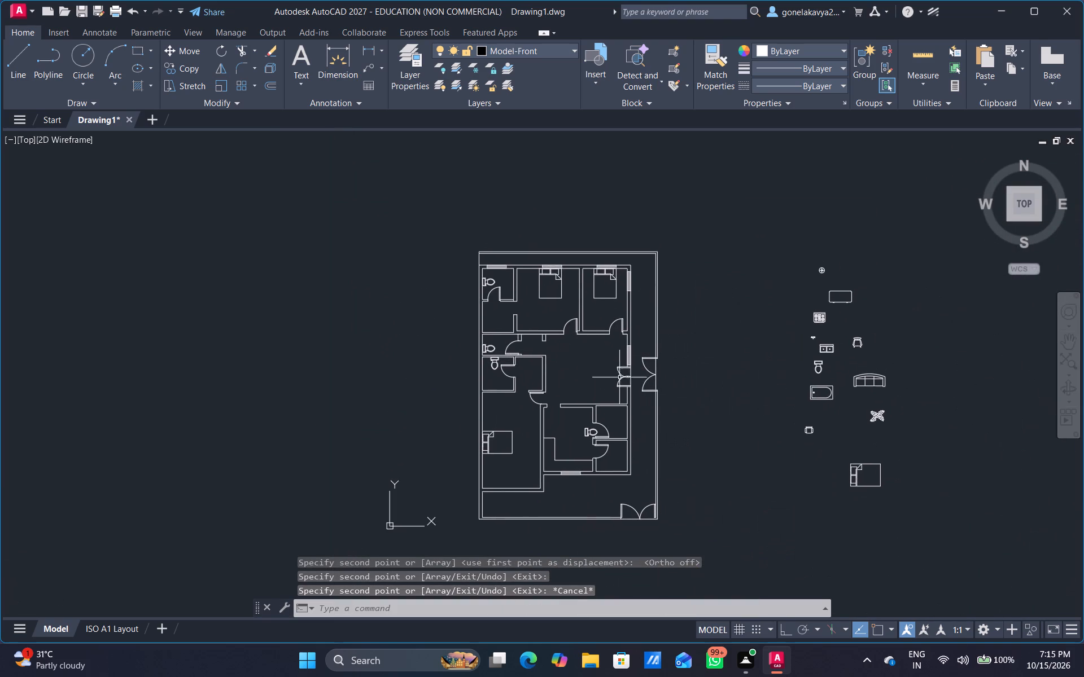
scroll(593, 428, "up", 3)
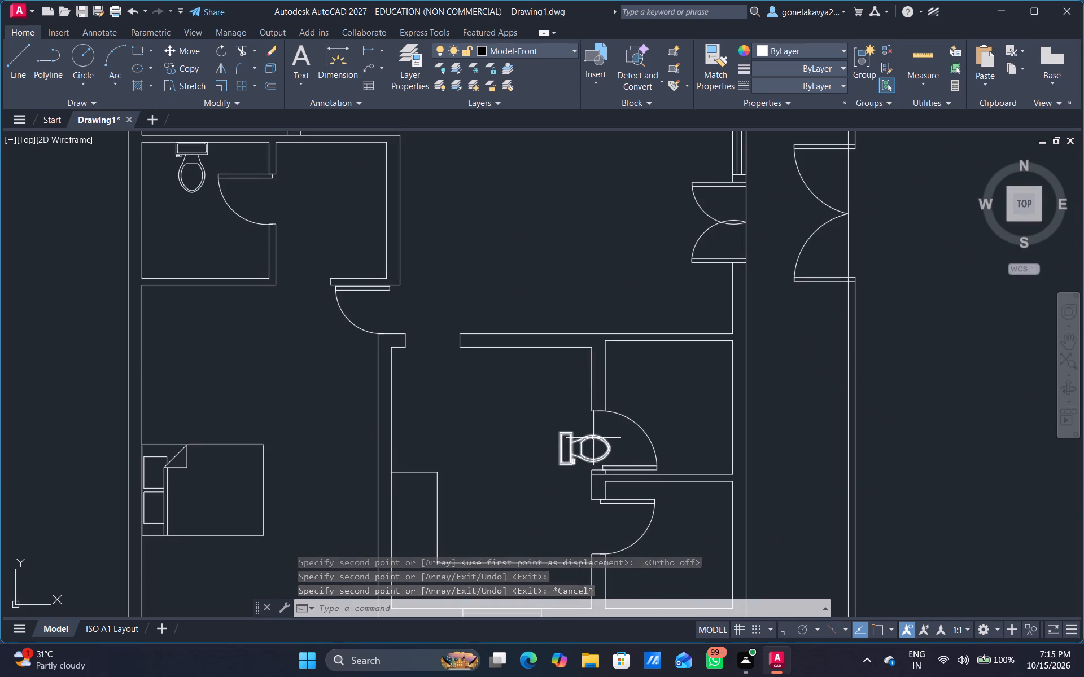
left_click(593, 438)
key("Delete")
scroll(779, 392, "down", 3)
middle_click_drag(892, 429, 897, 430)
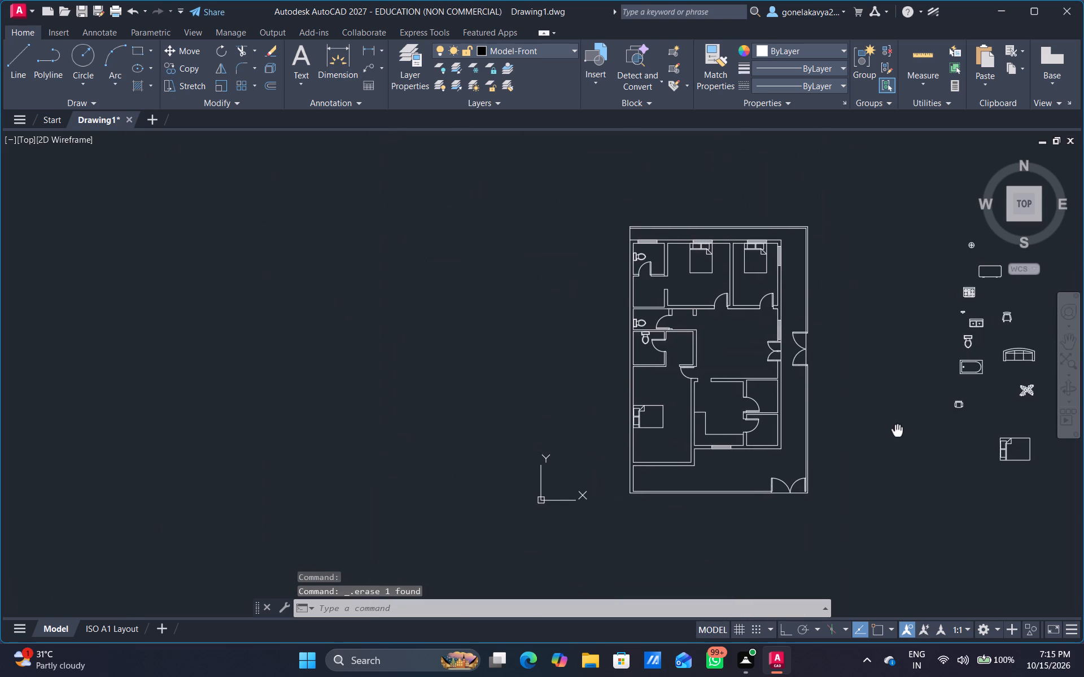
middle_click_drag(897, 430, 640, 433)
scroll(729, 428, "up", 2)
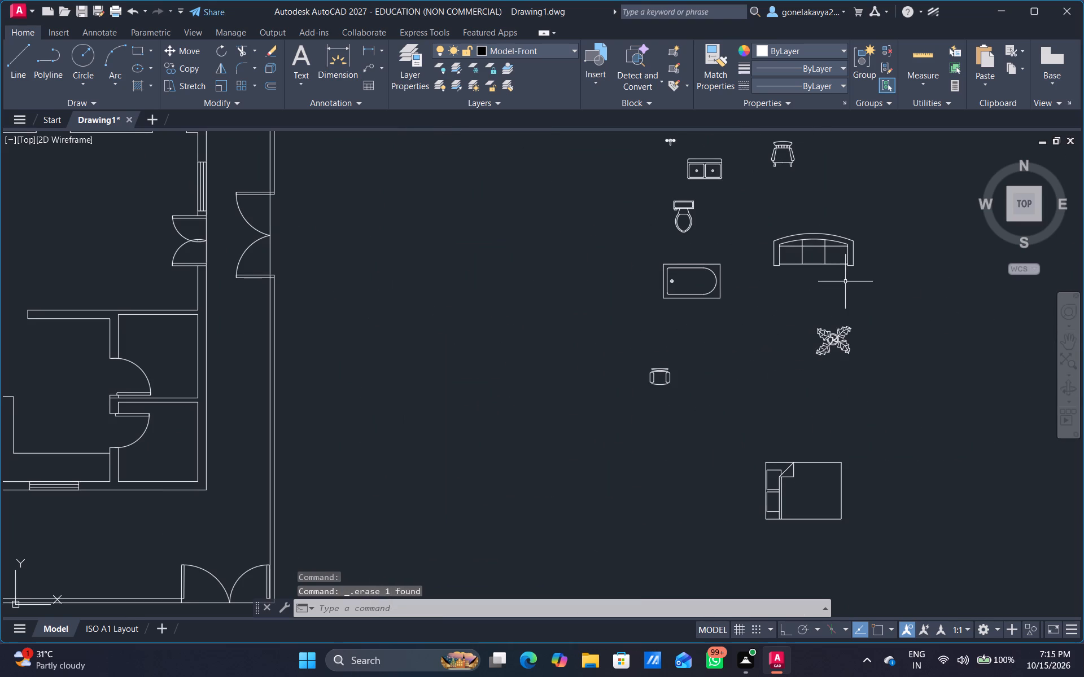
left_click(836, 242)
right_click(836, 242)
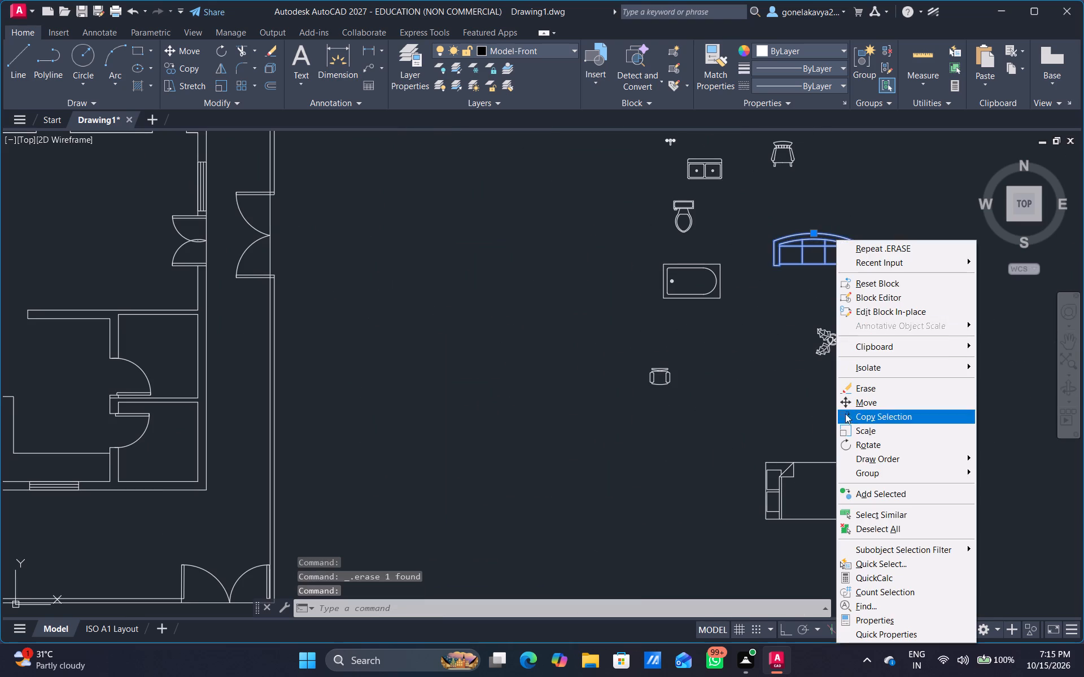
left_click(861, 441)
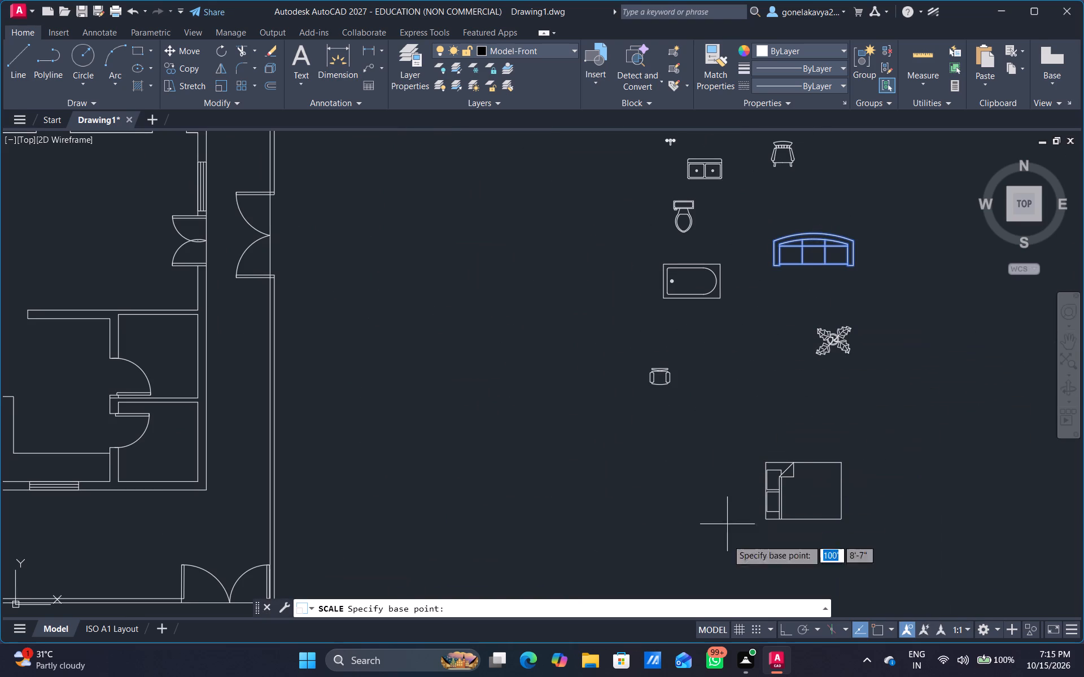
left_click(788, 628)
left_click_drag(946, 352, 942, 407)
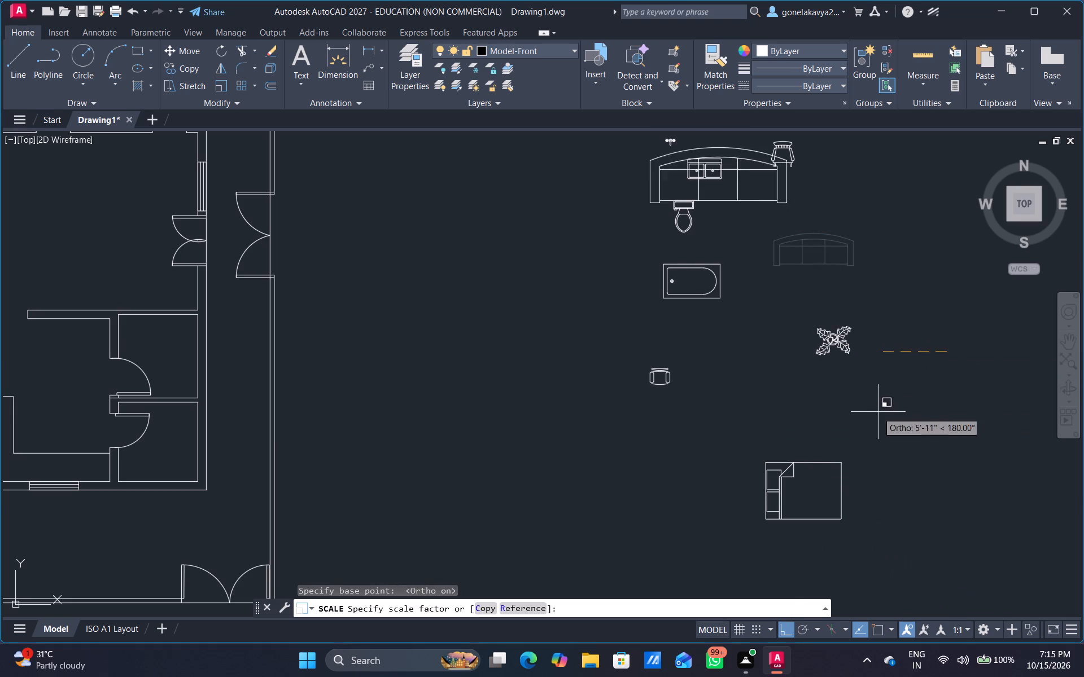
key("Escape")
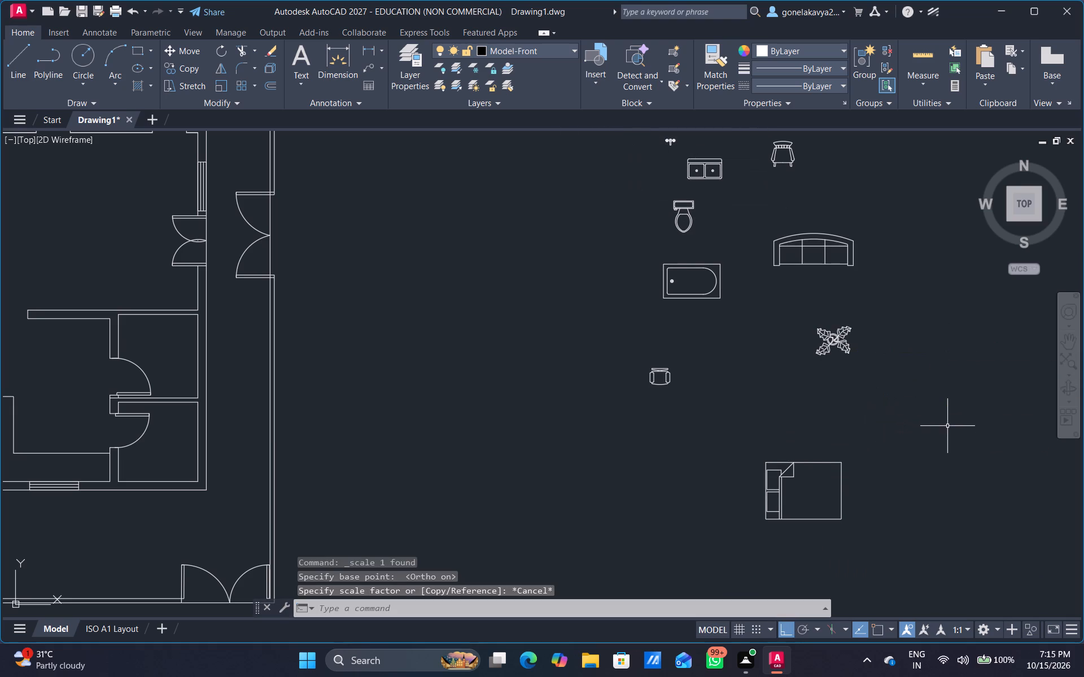
Rotate the three-seat sofa in the furniture set by 180° with Ortho on, so its back faces south.
left_click(850, 263)
right_click(850, 263)
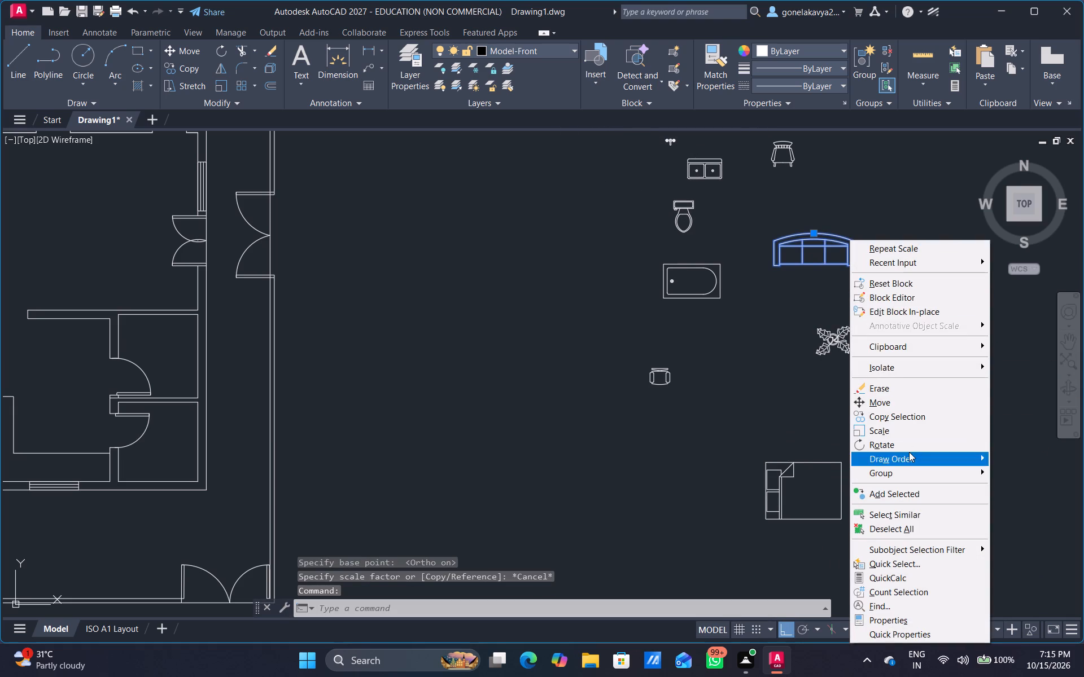
left_click(902, 446)
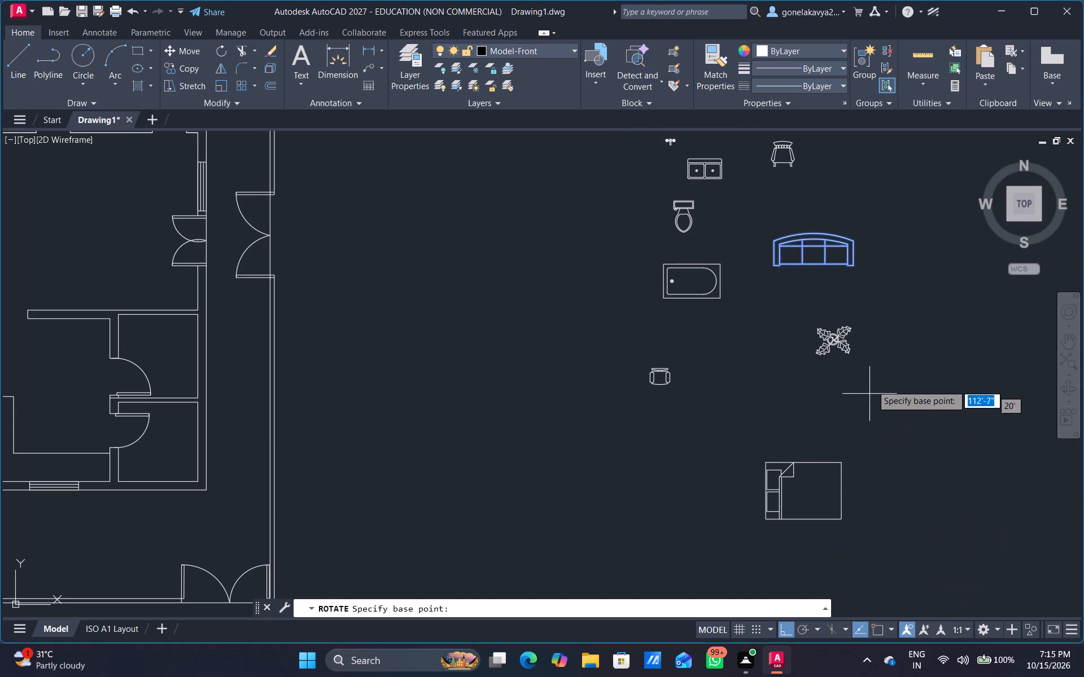
left_click_drag(918, 359, 898, 407)
left_click(812, 391)
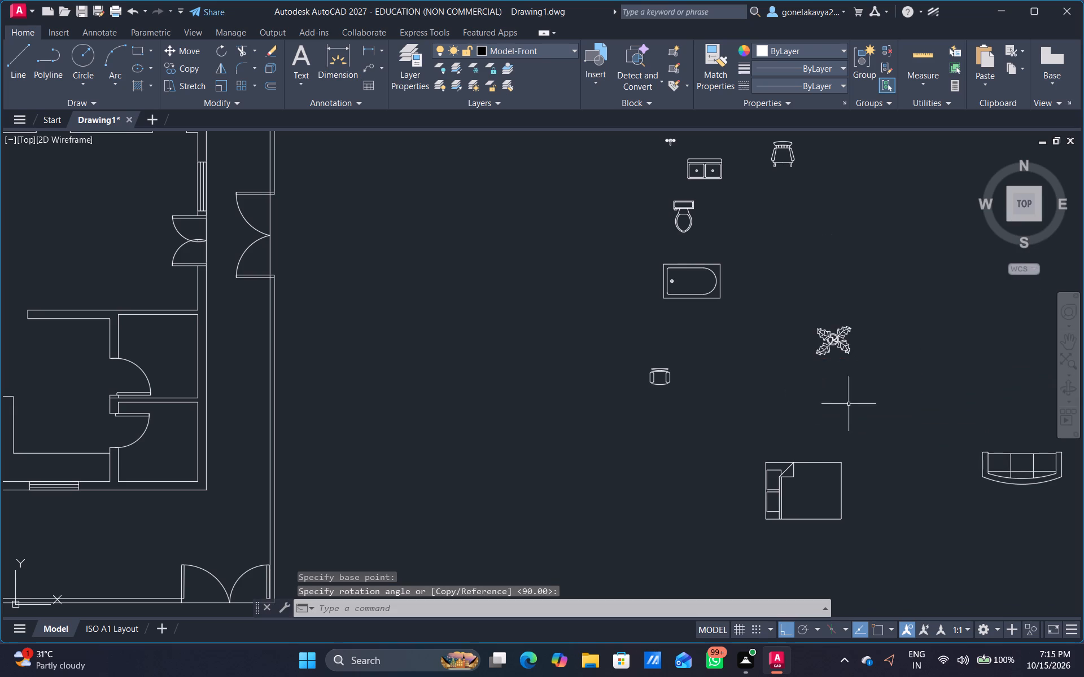
Copy the rotated sofa straight north within the furniture set, placing one copy and ending the command.
scroll(730, 302, "down", 1)
middle_click_drag(753, 277, 646, 363)
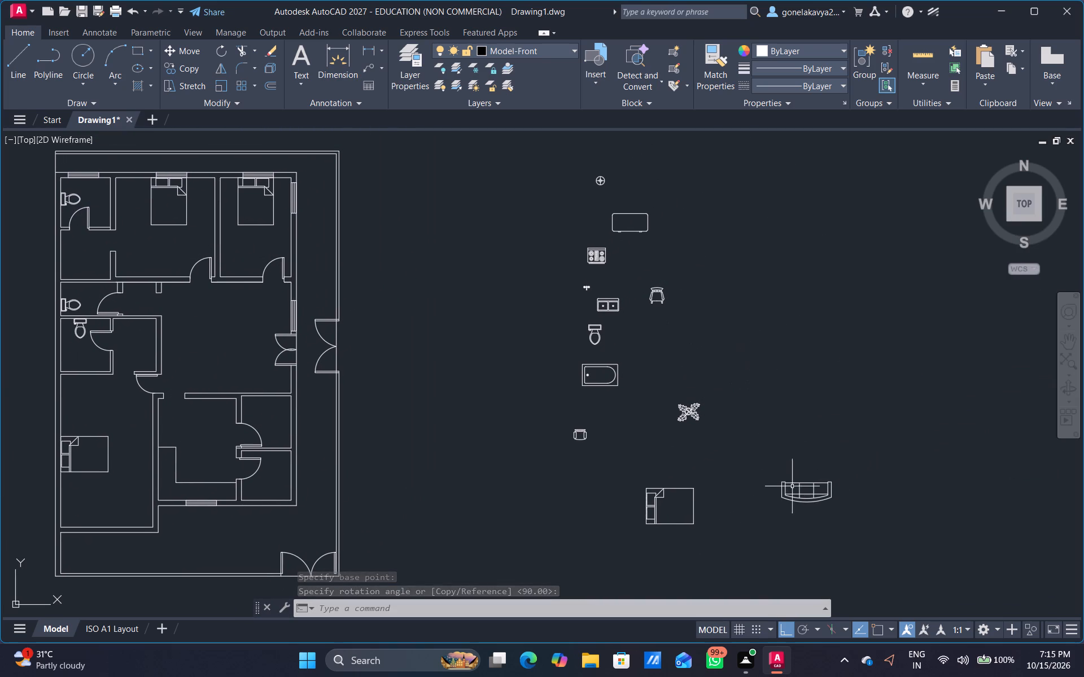
left_click(813, 492)
right_click(813, 493)
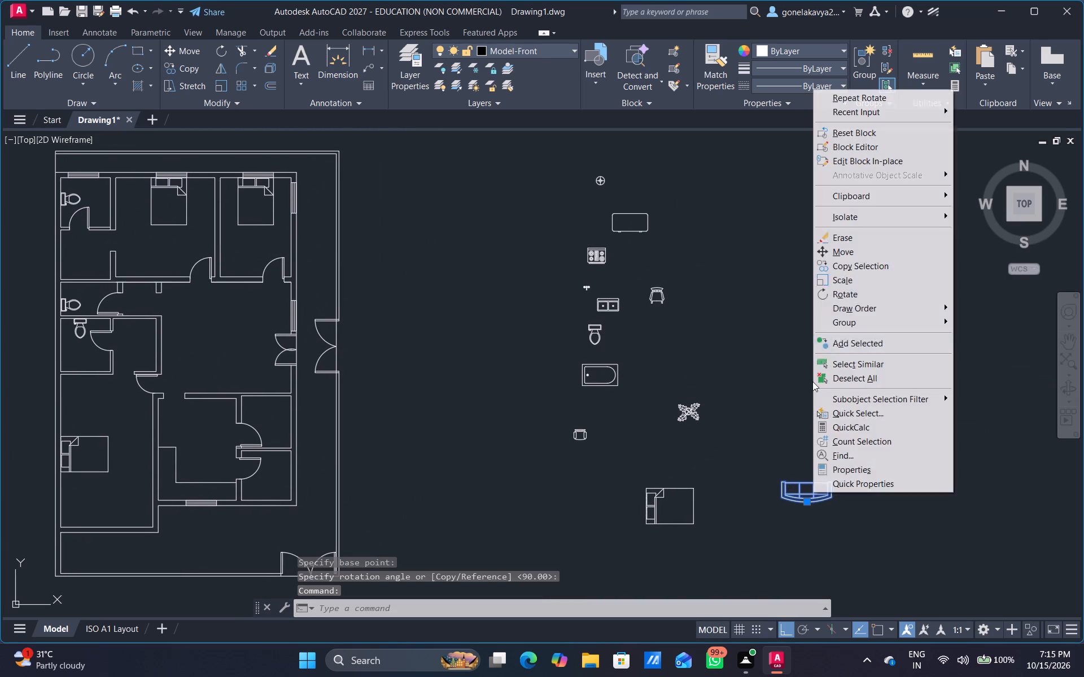
left_click(861, 262)
left_click(831, 449)
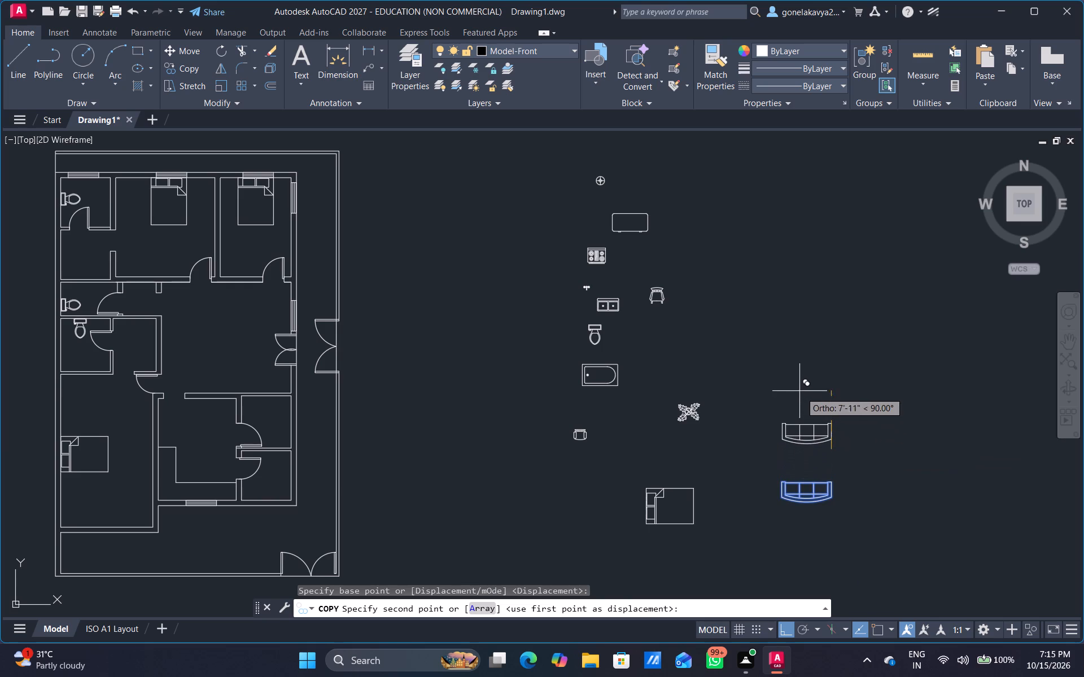
left_click(801, 384)
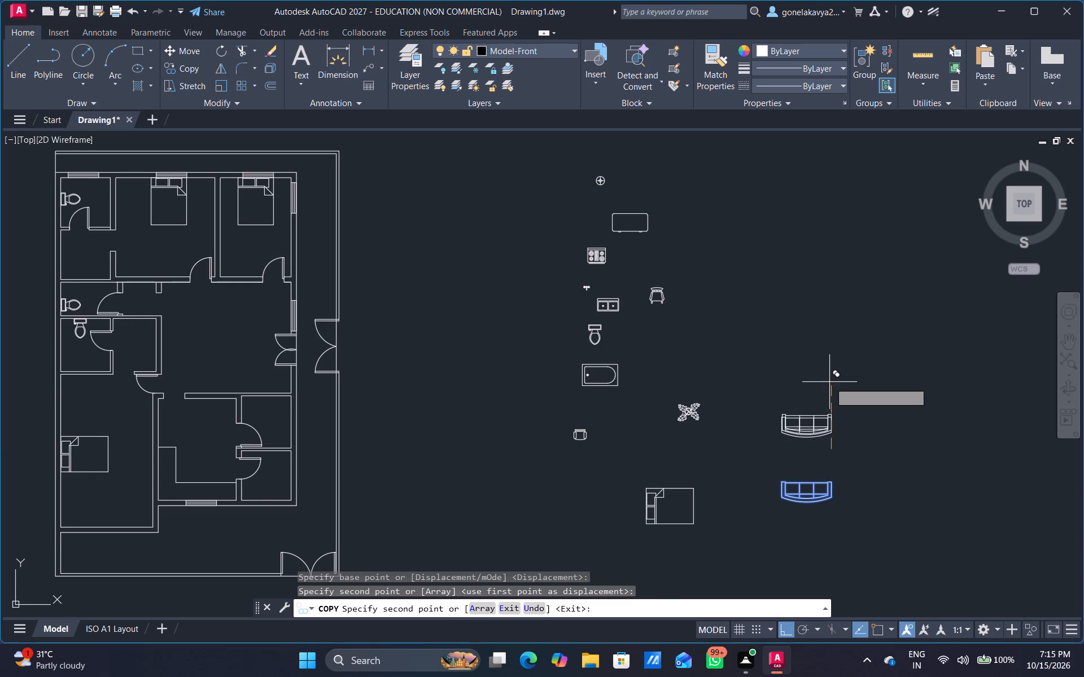
key("Escape")
Rotate the northern sofa copy a quarter turn clockwise with Ortho on, so its back faces west.
left_click(827, 416)
right_click(823, 419)
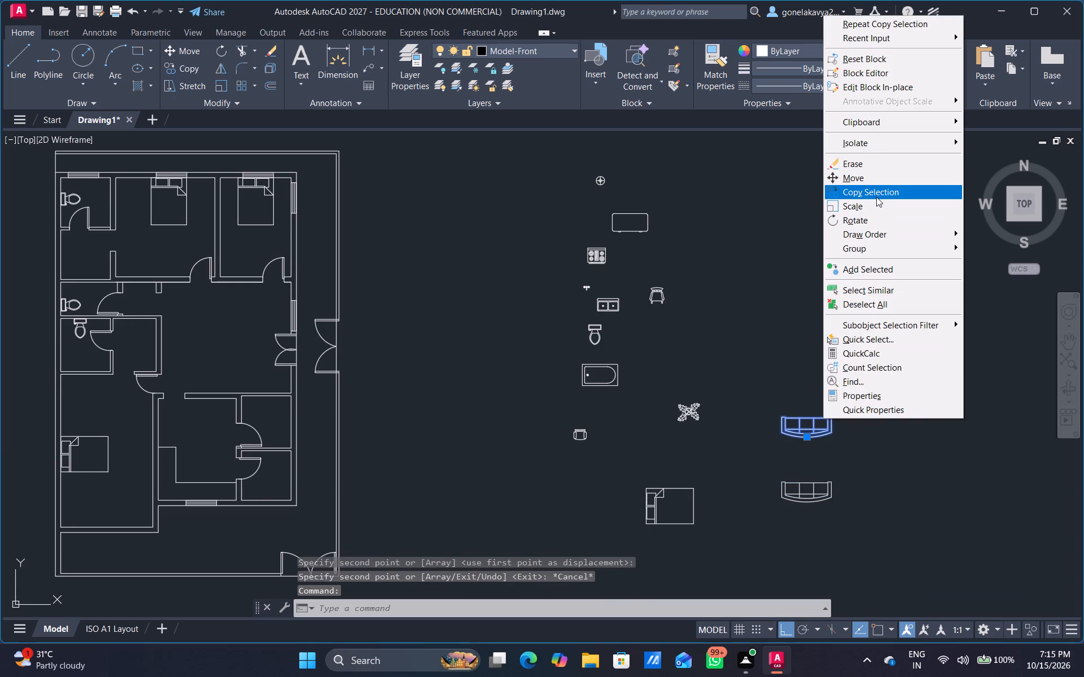
left_click(878, 219)
left_click_drag(874, 462, 880, 466)
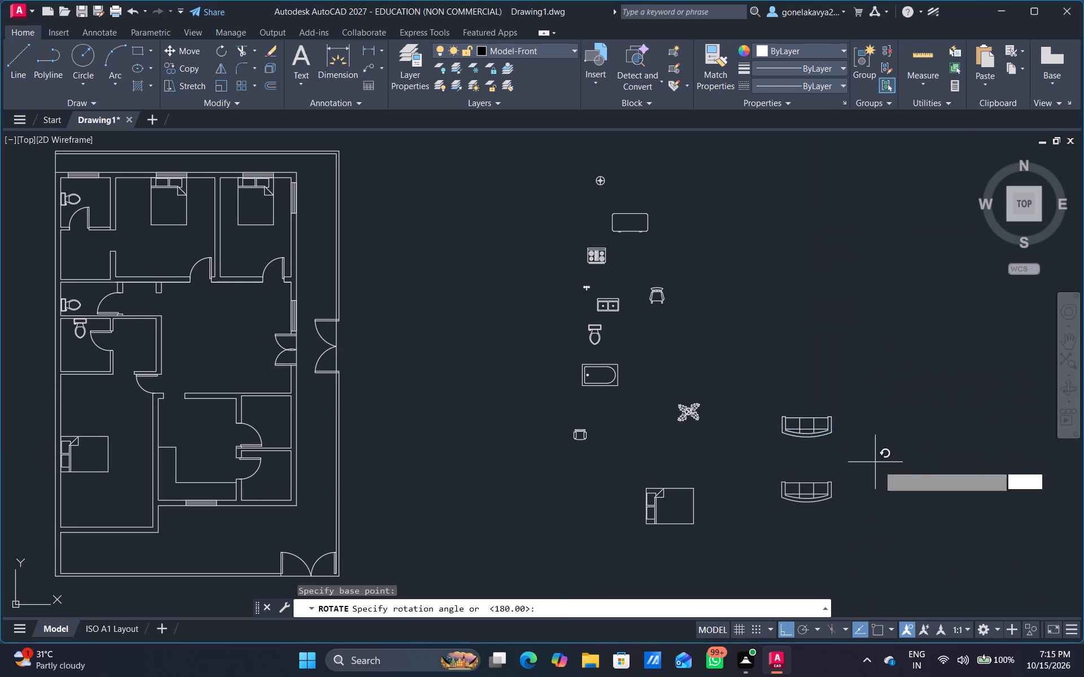
left_click_drag(880, 466, 880, 474)
left_click(843, 500)
Rotate the small armchair below the bathtub in the furniture set by 90° counterclockwise.
middle_click_drag(899, 405, 850, 407)
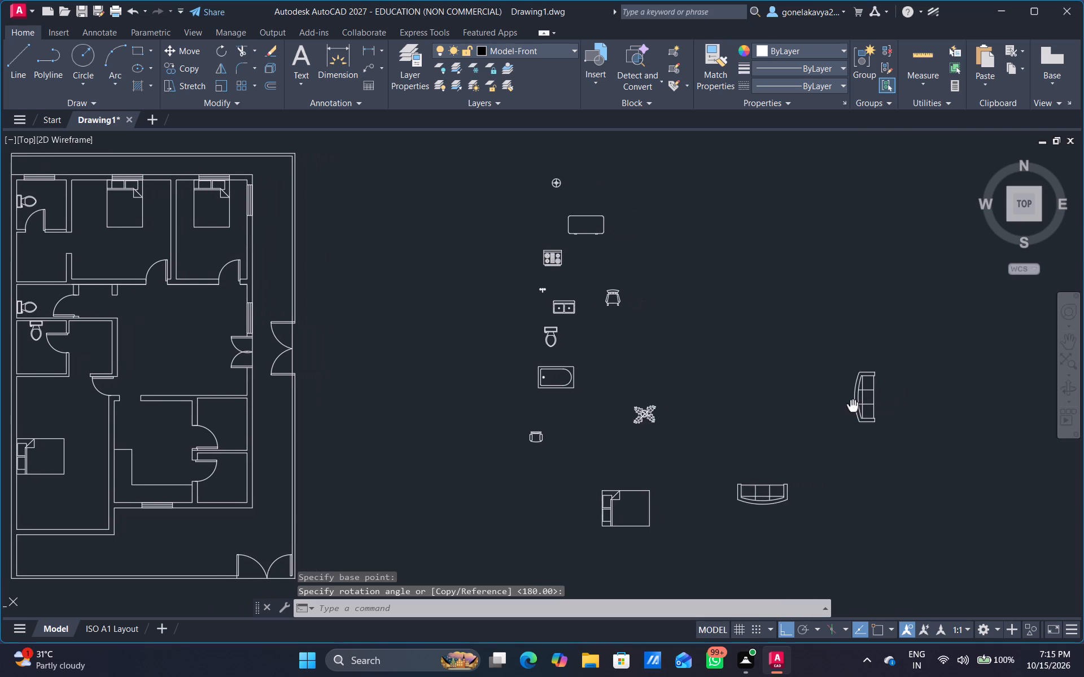
middle_click_drag(850, 407, 842, 404)
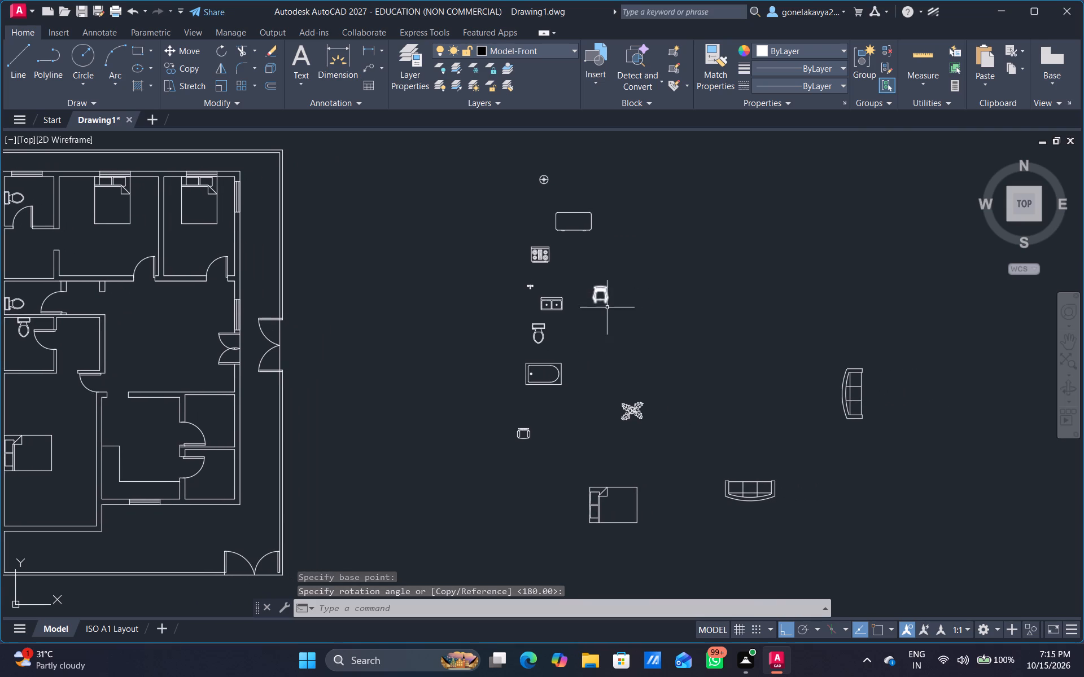
left_click(521, 433)
right_click(521, 432)
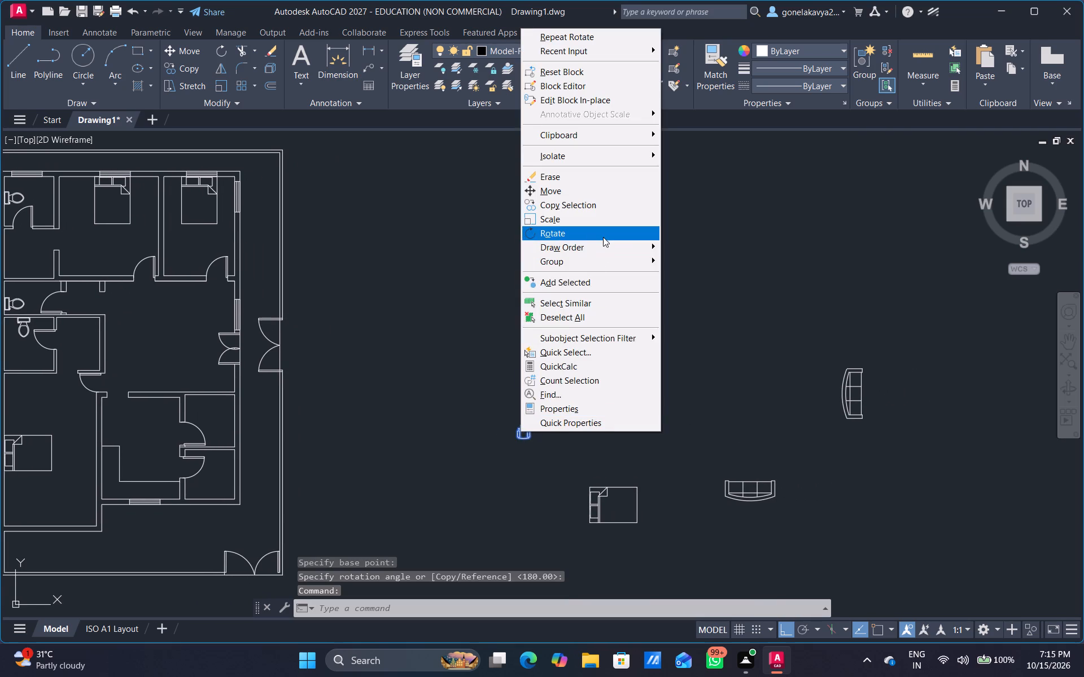
left_click(604, 236)
left_click_drag(583, 370, 588, 356)
left_click(576, 333)
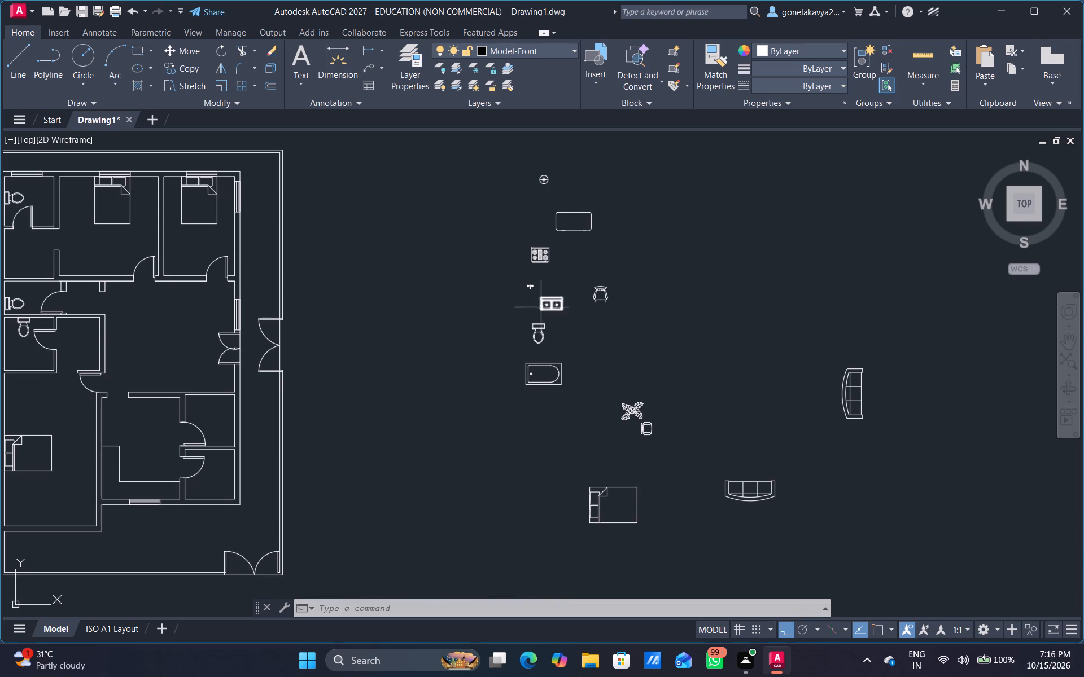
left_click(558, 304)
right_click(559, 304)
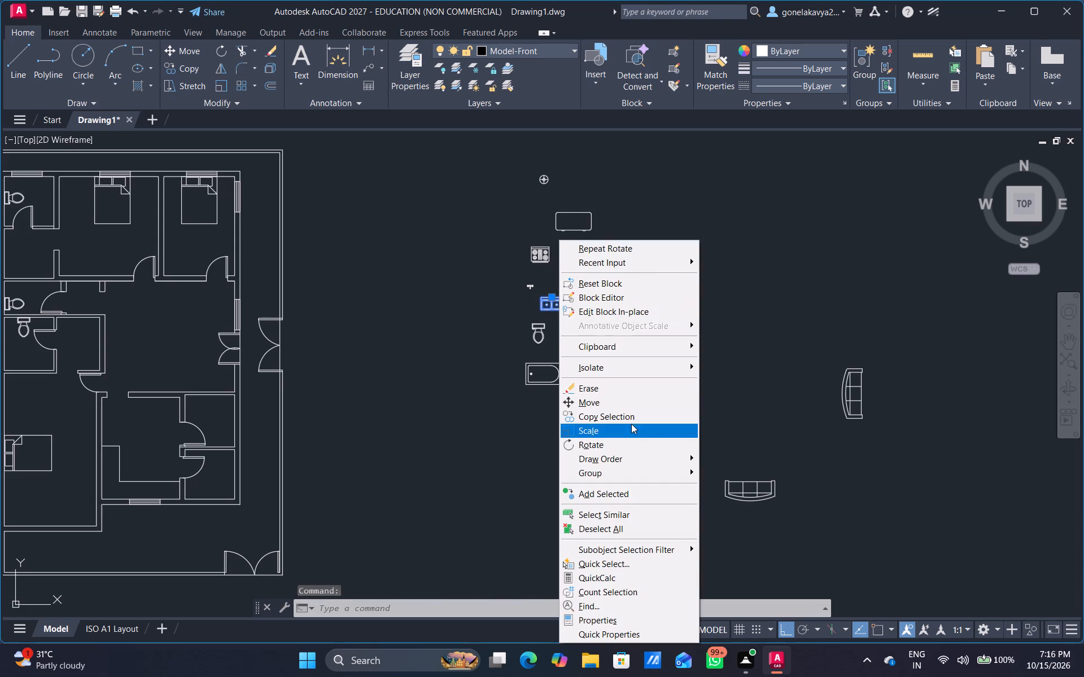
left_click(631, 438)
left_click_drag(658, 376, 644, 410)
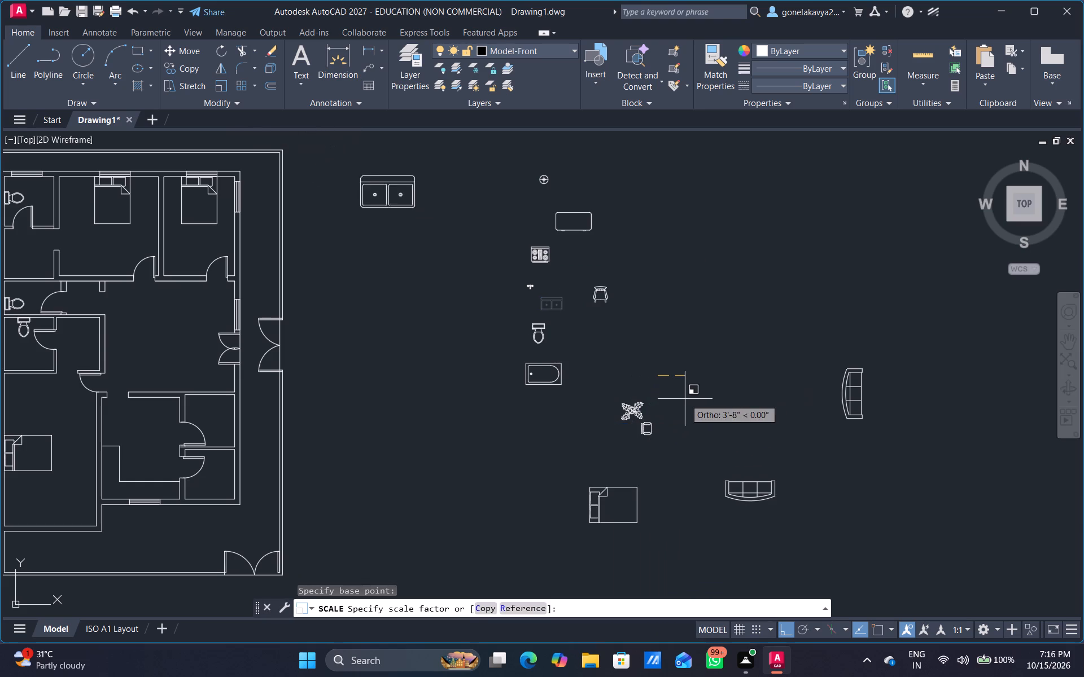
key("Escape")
Rotate the double-bowl sink block in the furniture set a quarter turn clockwise, so it stands vertically.
left_click(557, 298)
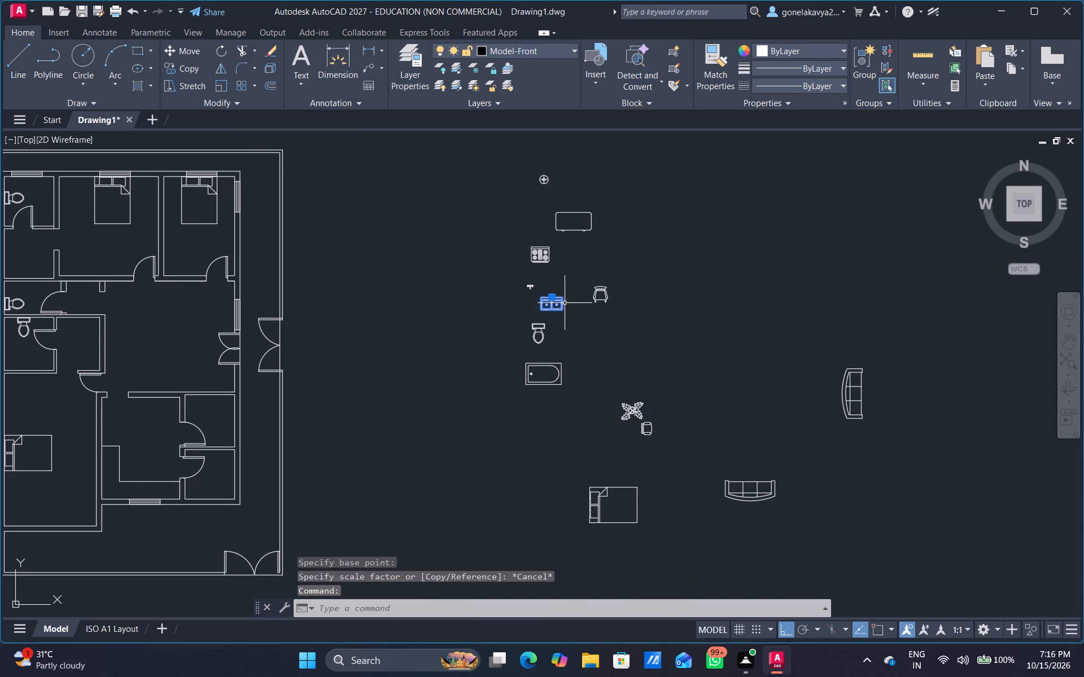
right_click(567, 308)
left_click(646, 444)
left_click_drag(700, 412, 691, 437)
left_click(673, 441)
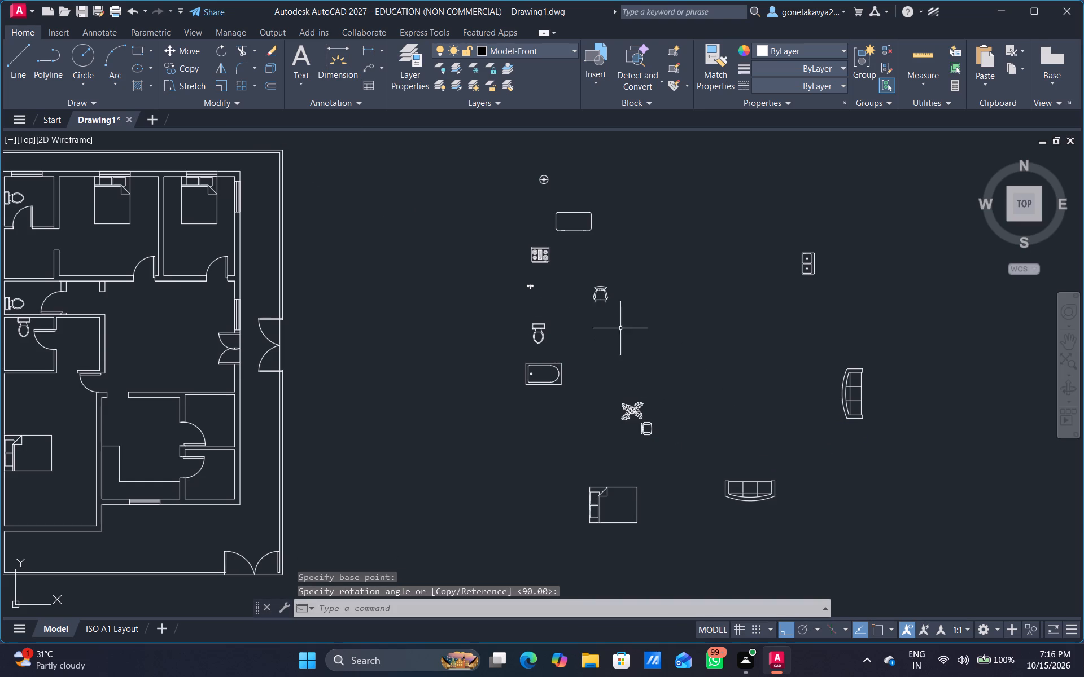
Copy the bathtub from the furniture set into the southwest corner of the bathroom with the north-wall toilet, with Ortho off.
middle_click_drag(647, 438, 764, 417)
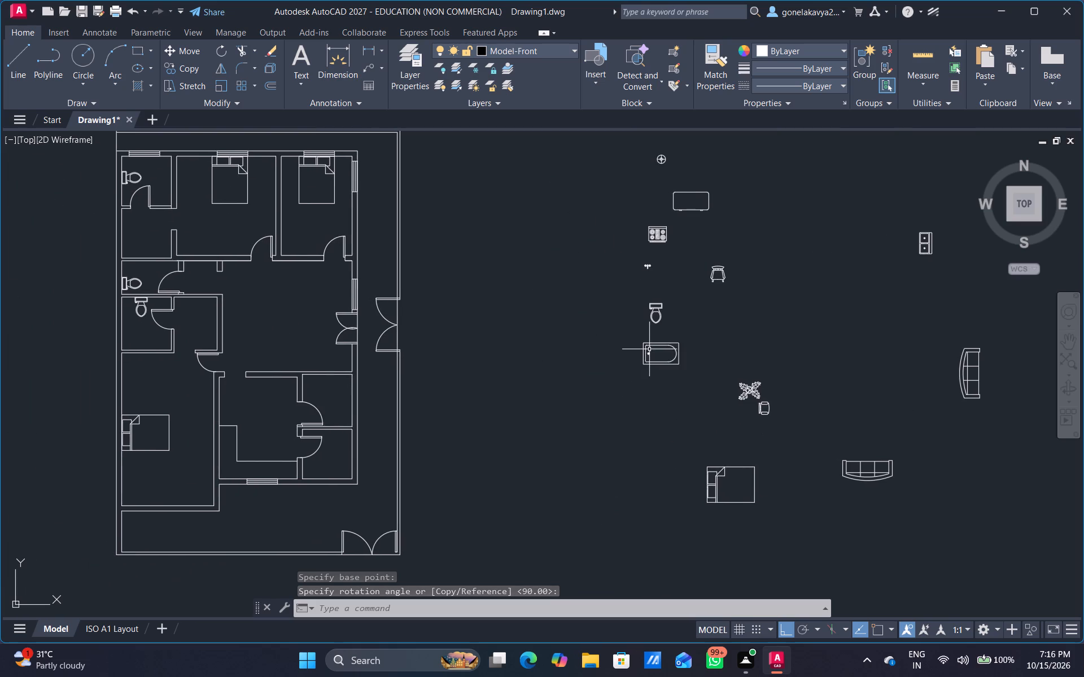
left_click(644, 349)
right_click(652, 351)
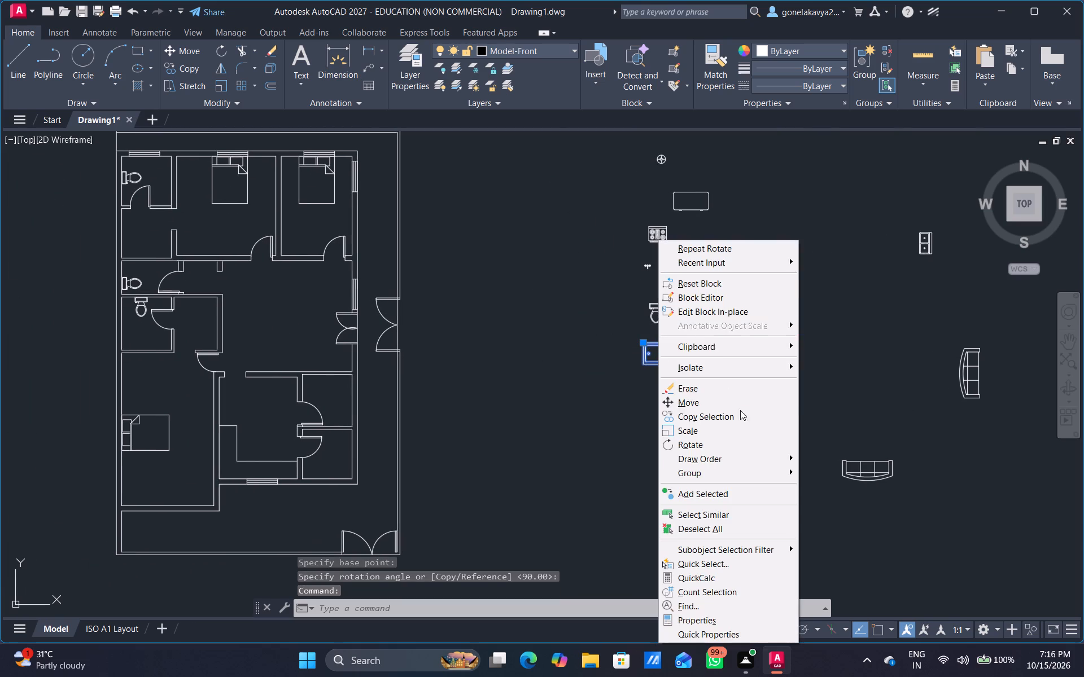
left_click(742, 411)
left_click(681, 364)
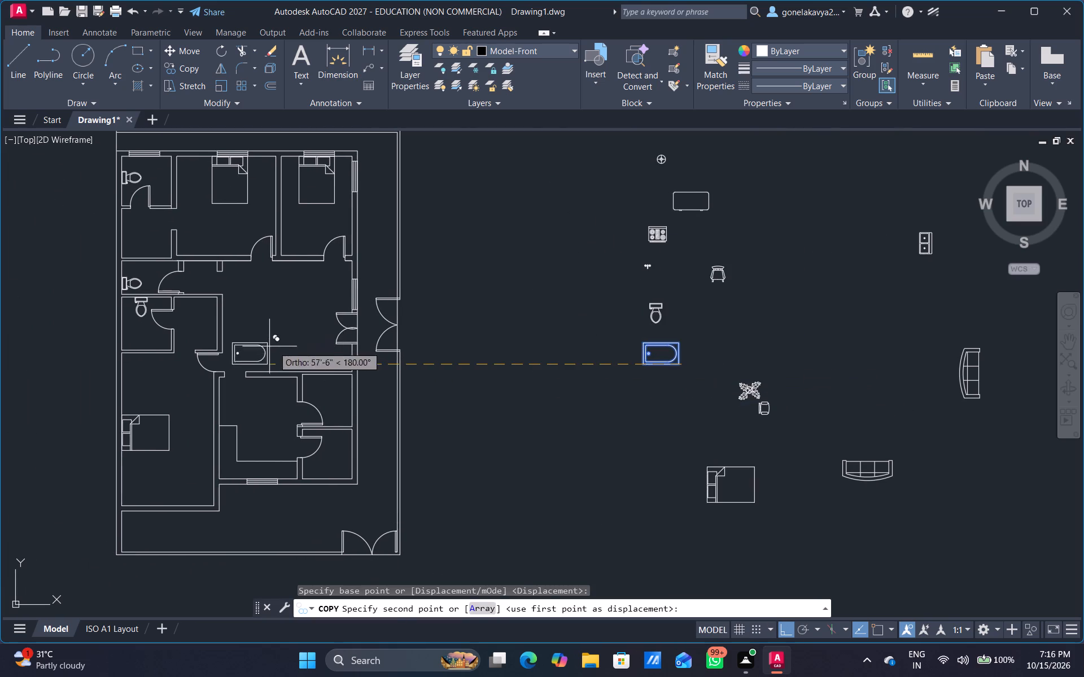
scroll(171, 333, "up", 3)
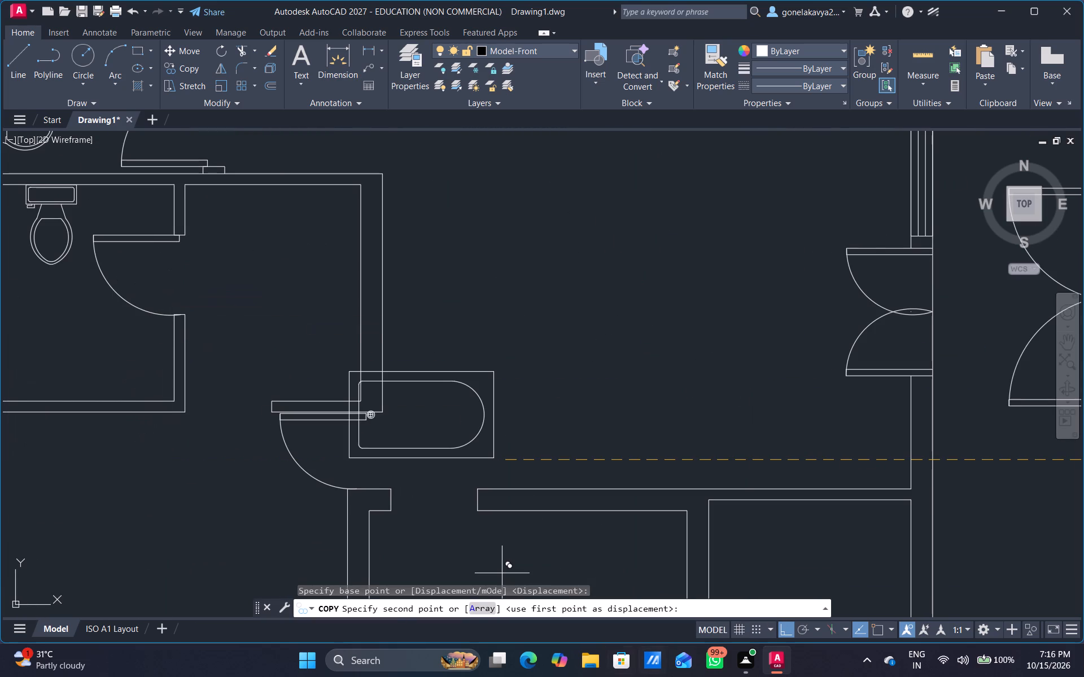
left_click(789, 625)
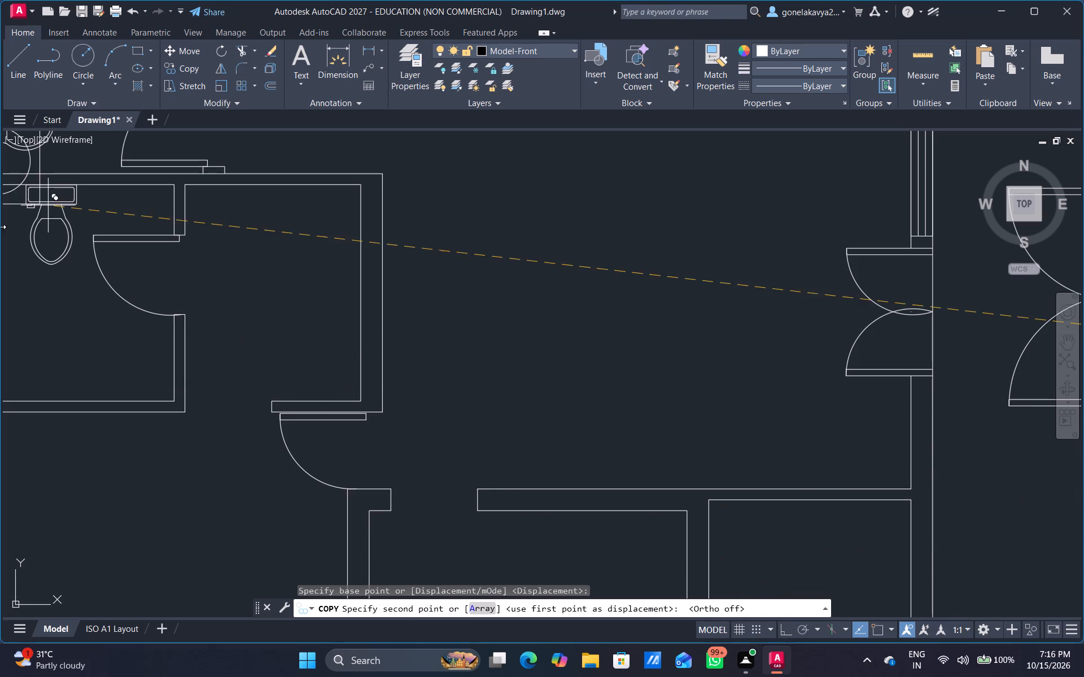
middle_click_drag(116, 388, 298, 380)
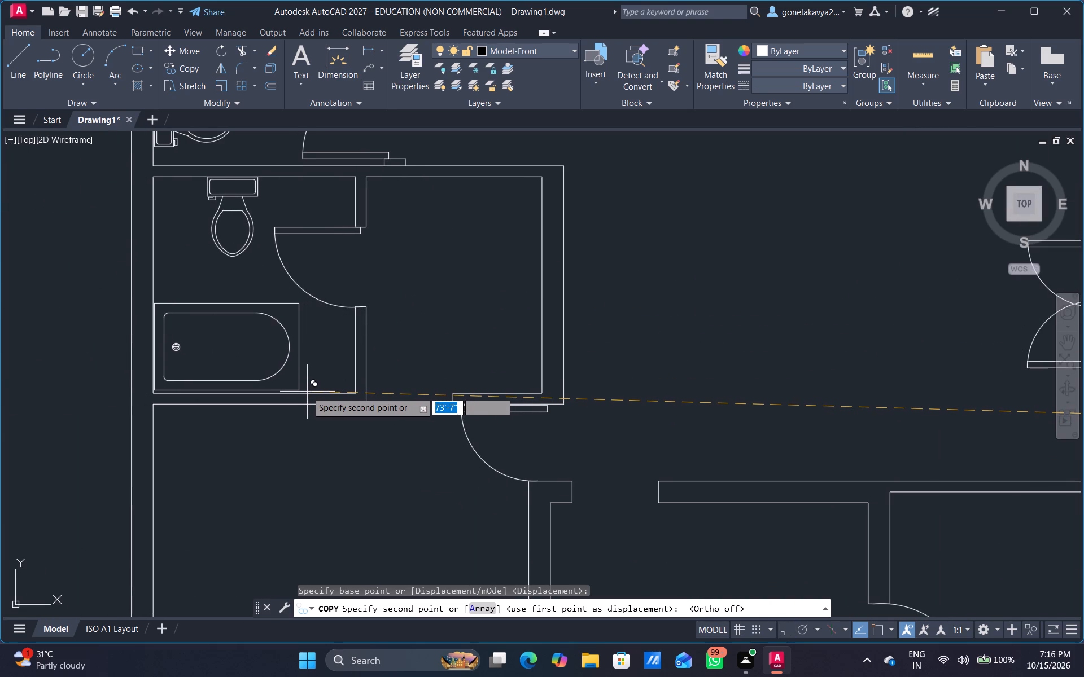
left_click(307, 395)
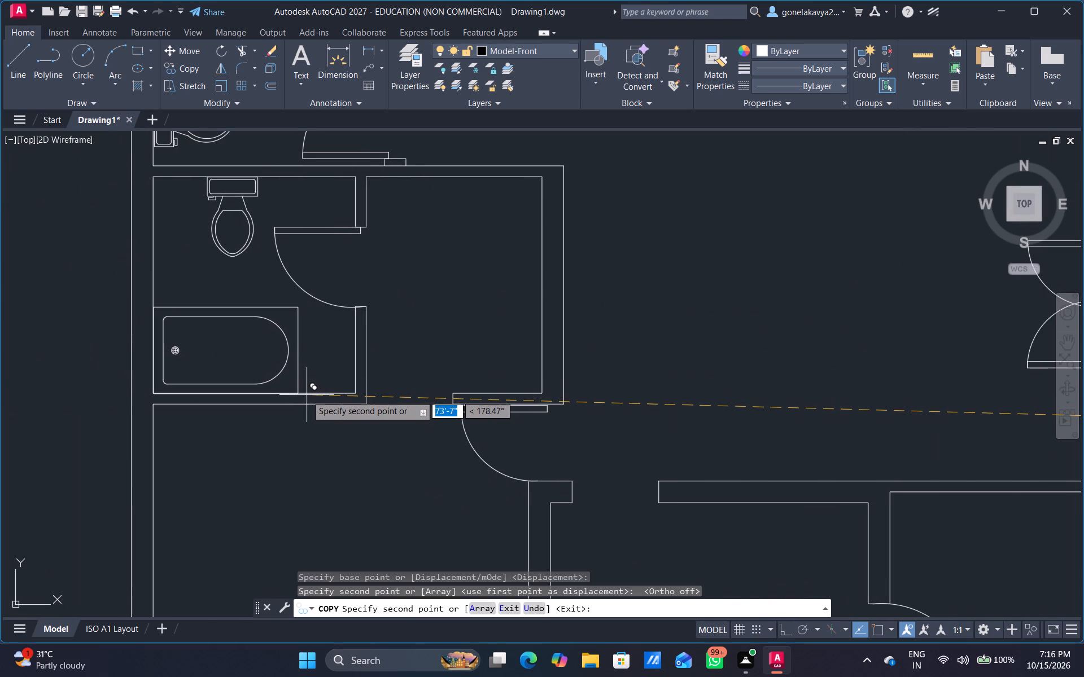
Place another bathtub copy outside the house, just west of the northwest rooms, and end the copying.
middle_click_drag(321, 274, 348, 458)
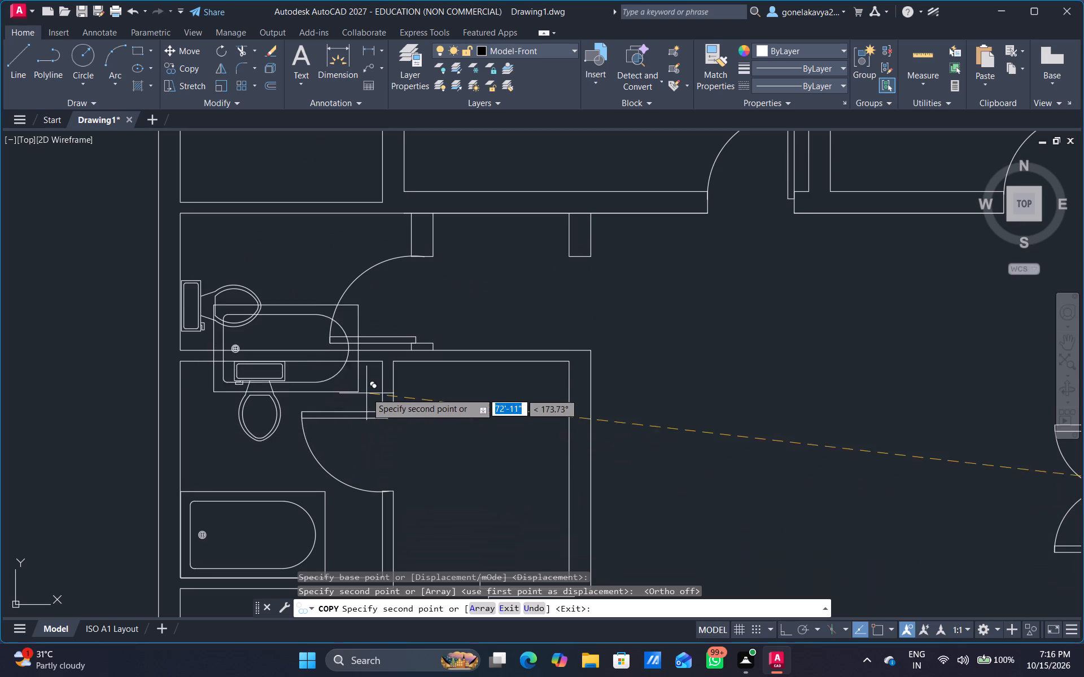
scroll(364, 349, "up", 1)
scroll(348, 314, "down", 2)
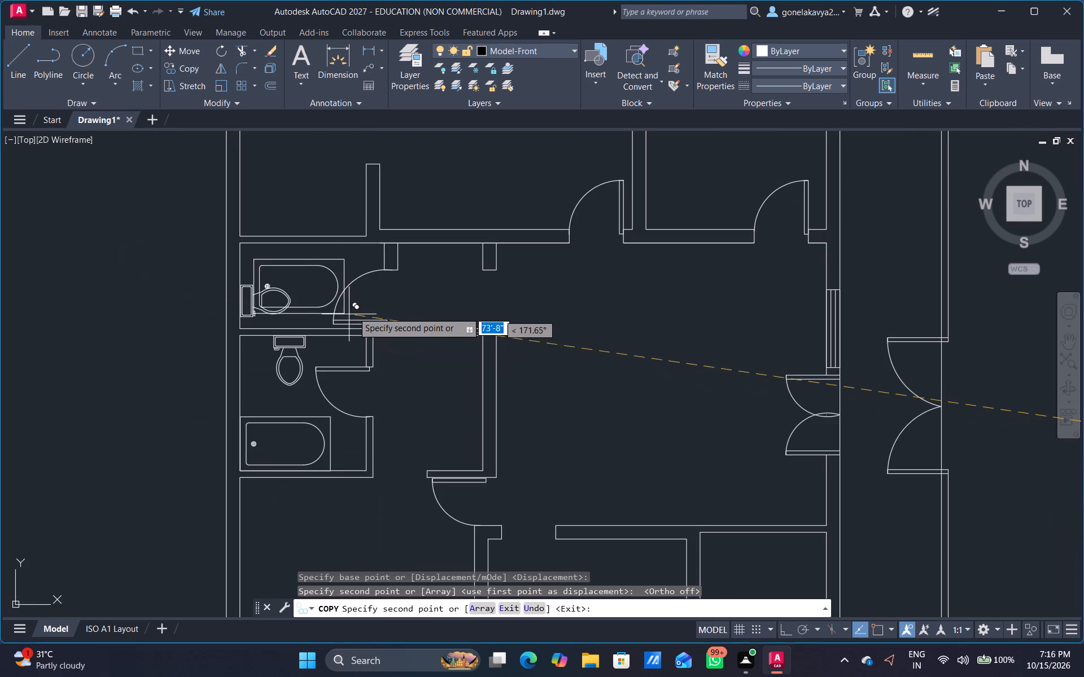
middle_click_drag(362, 231, 395, 471)
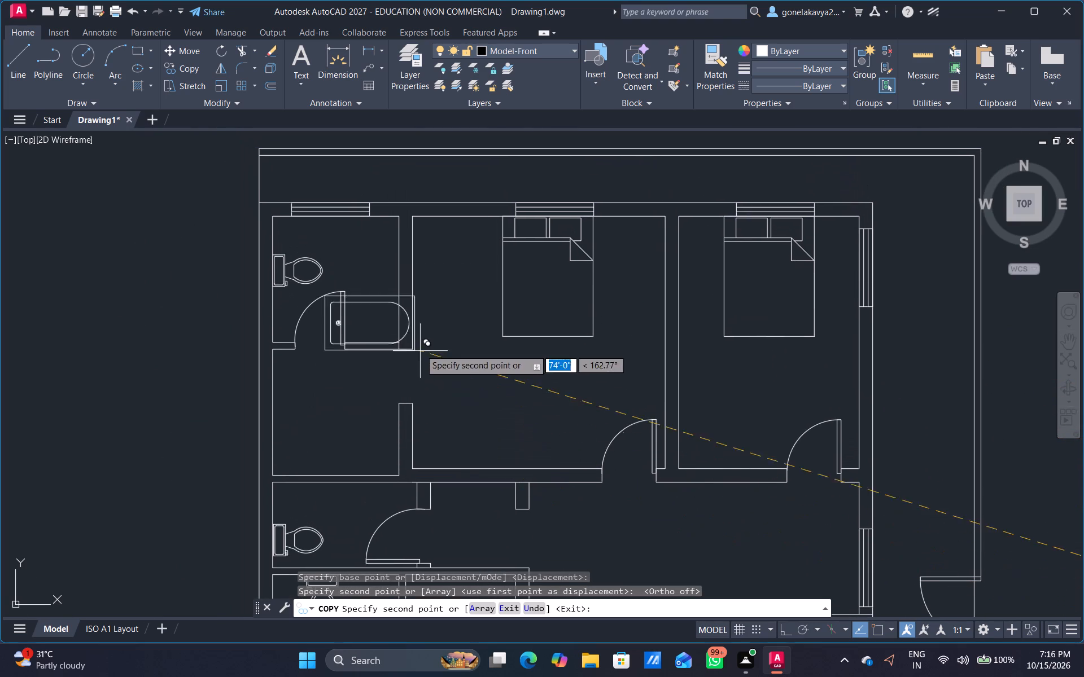
left_click(174, 387)
key("Escape")
Scale the bathtub copy outside the west wall down freehand to a little over half its size.
left_click(150, 372)
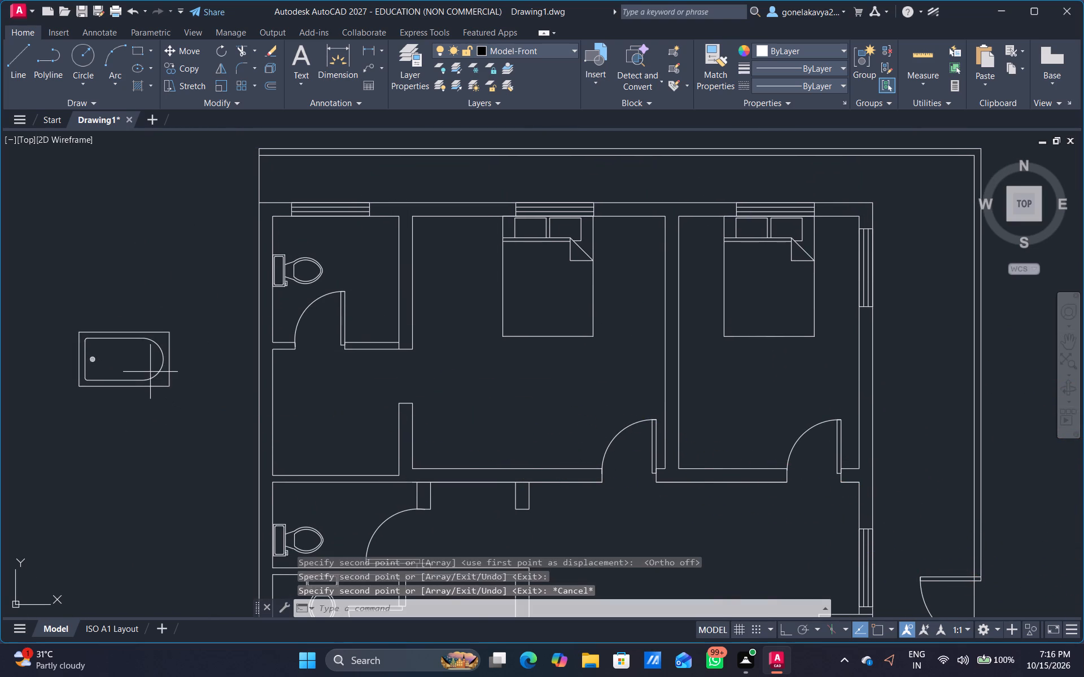
left_click(163, 370)
left_click(163, 358)
right_click(164, 355)
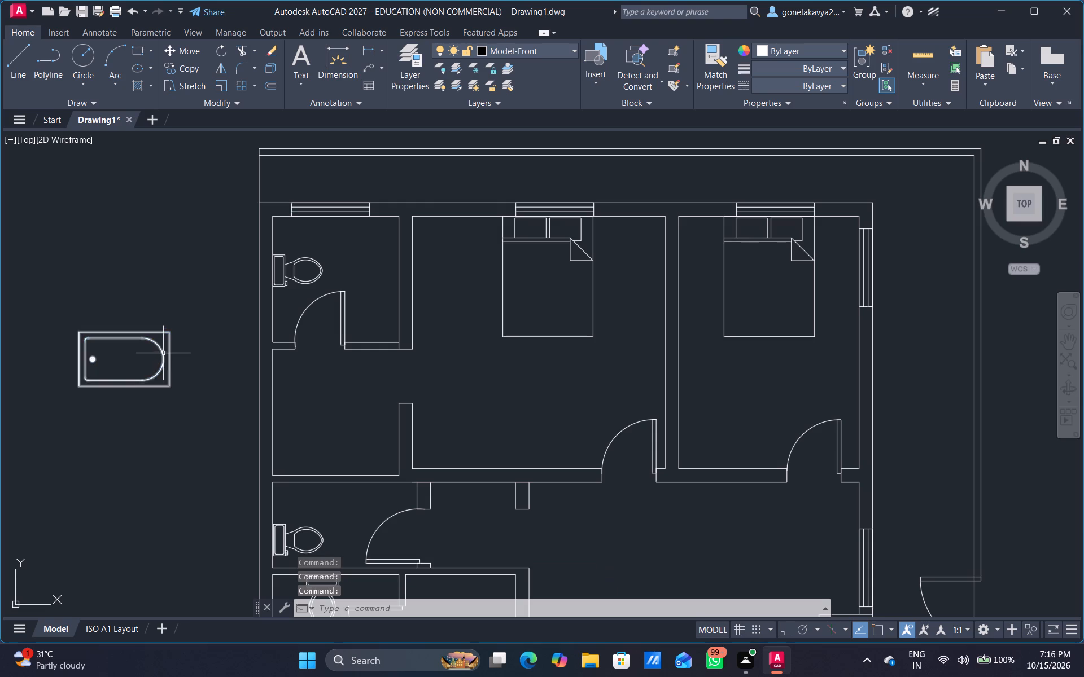
left_click(161, 355)
right_click(161, 355)
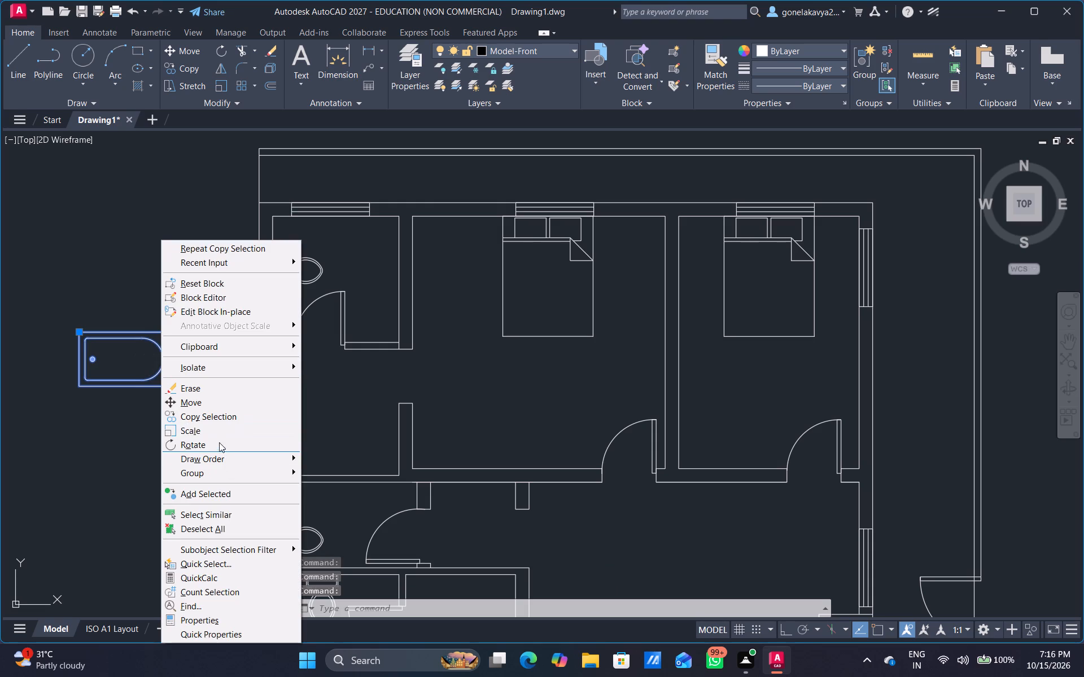
left_click(219, 432)
scroll(193, 438, "down", 1)
left_click_drag(187, 430, 200, 458)
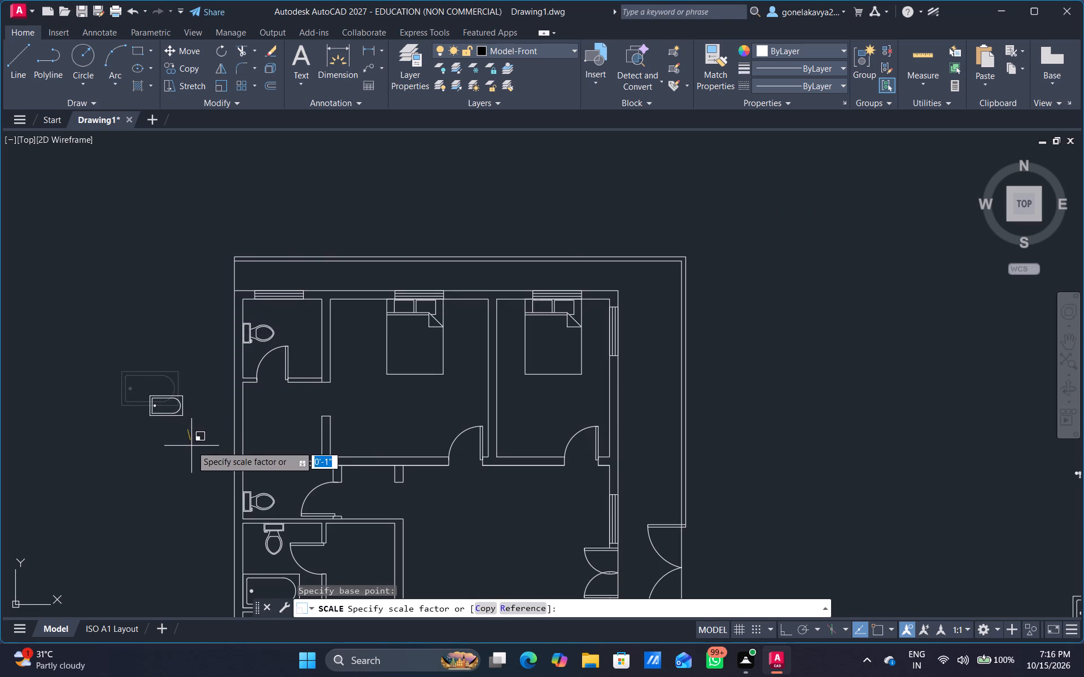
left_click(191, 446)
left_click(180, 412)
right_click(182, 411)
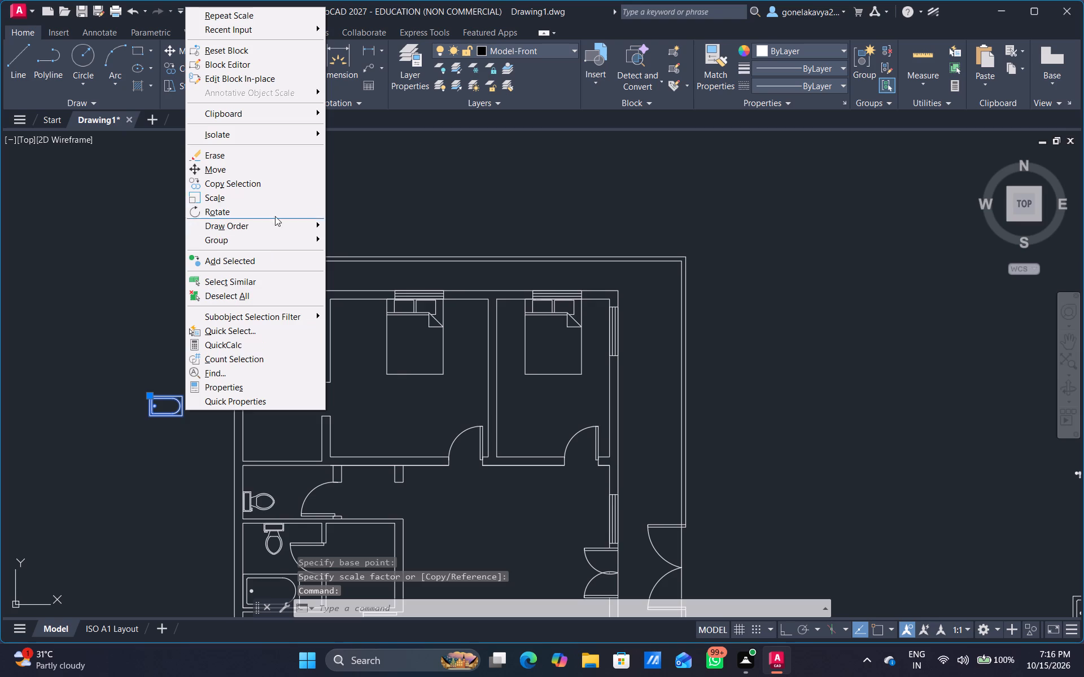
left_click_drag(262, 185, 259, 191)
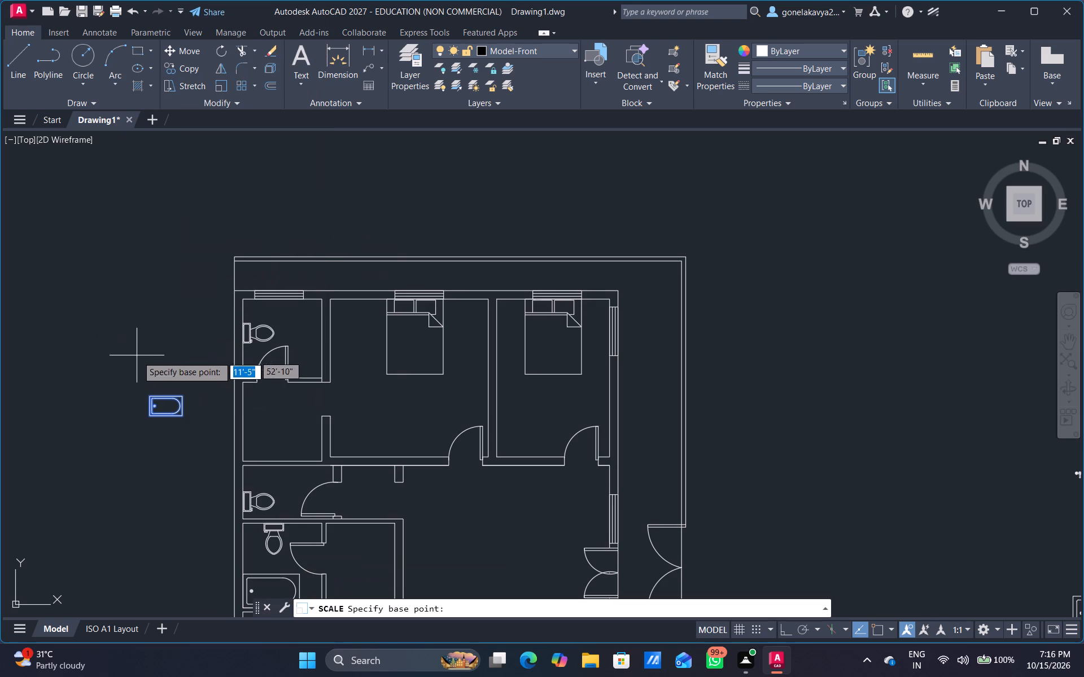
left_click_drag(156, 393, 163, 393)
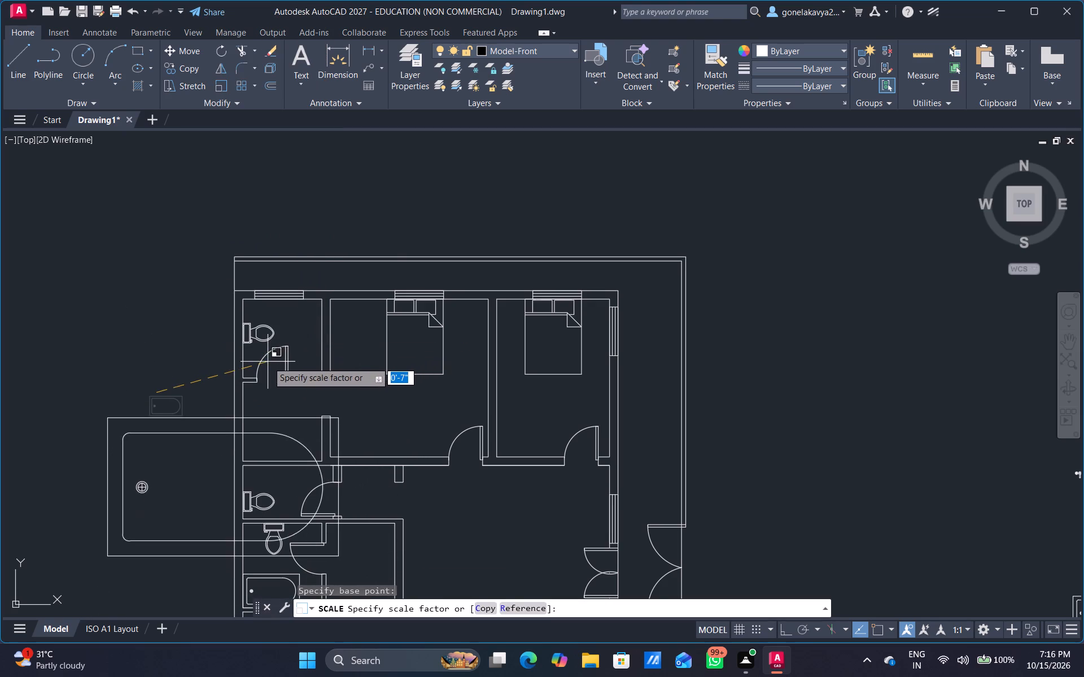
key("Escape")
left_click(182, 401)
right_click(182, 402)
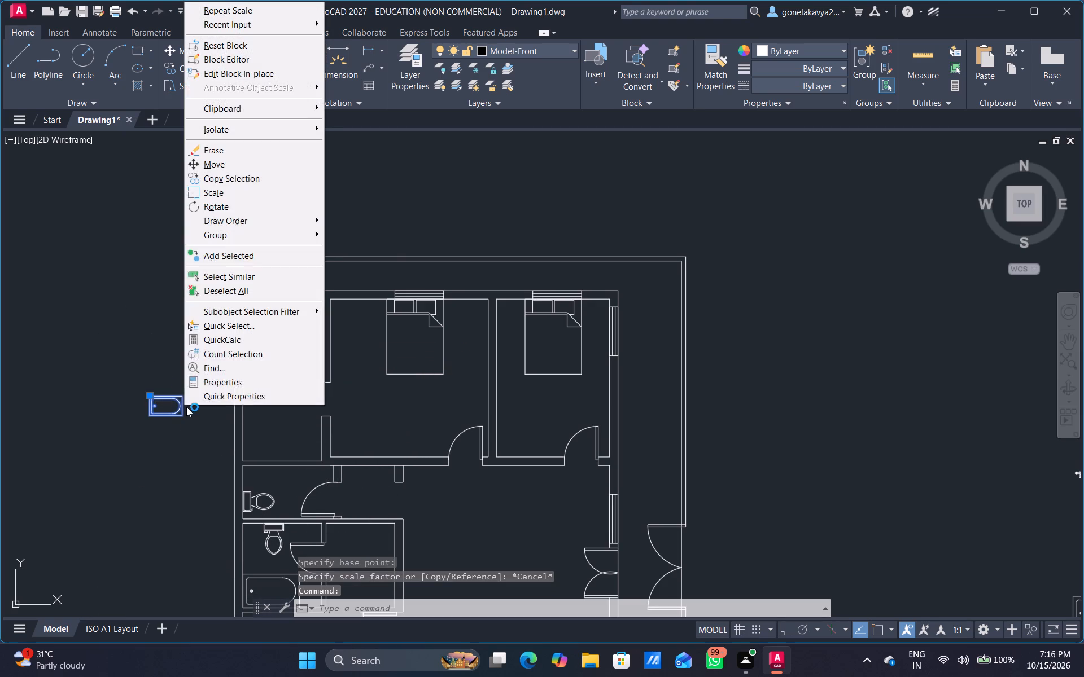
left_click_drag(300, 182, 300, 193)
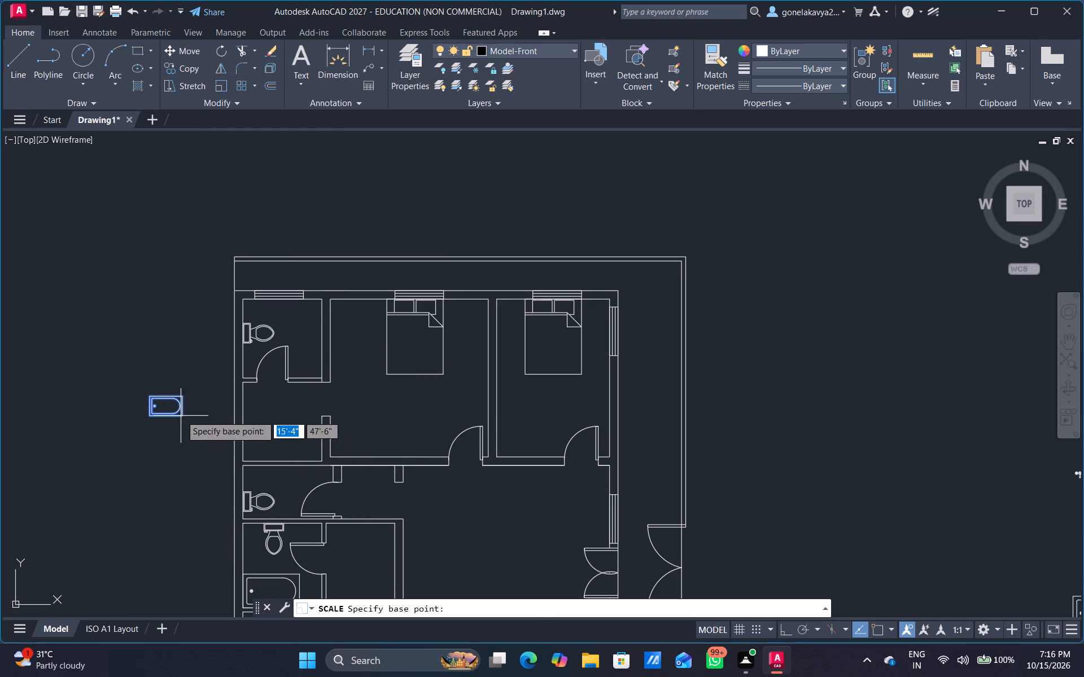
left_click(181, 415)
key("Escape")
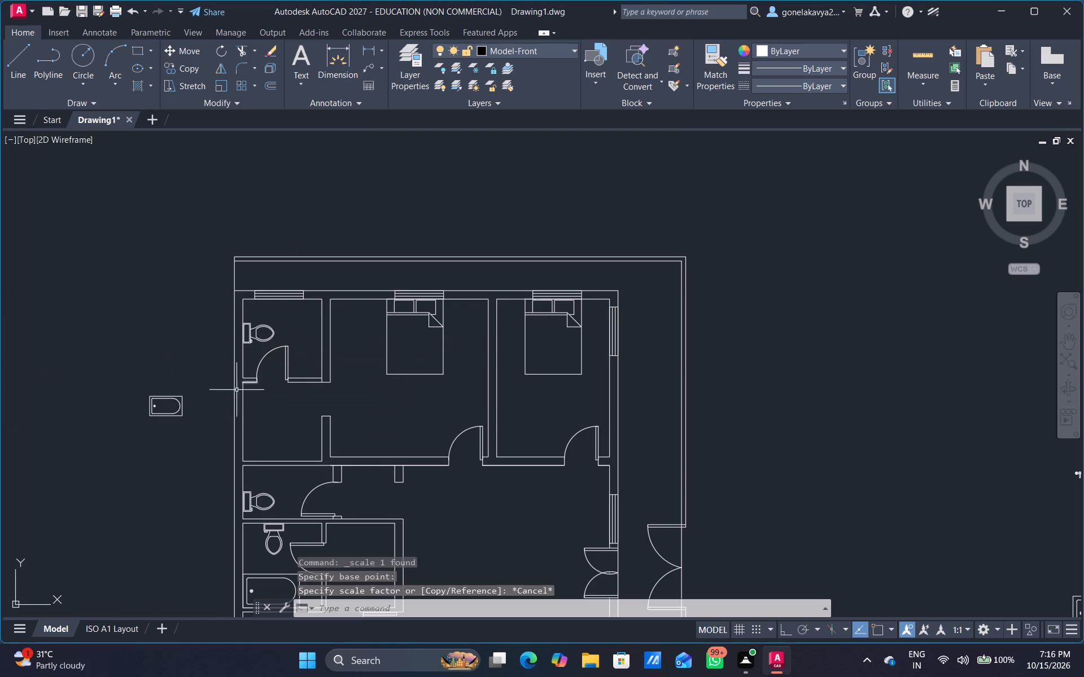
Copy the reduced bathtub into the southeast corner of the northwest bathroom, beside the door.
left_click(177, 406)
right_click(178, 404)
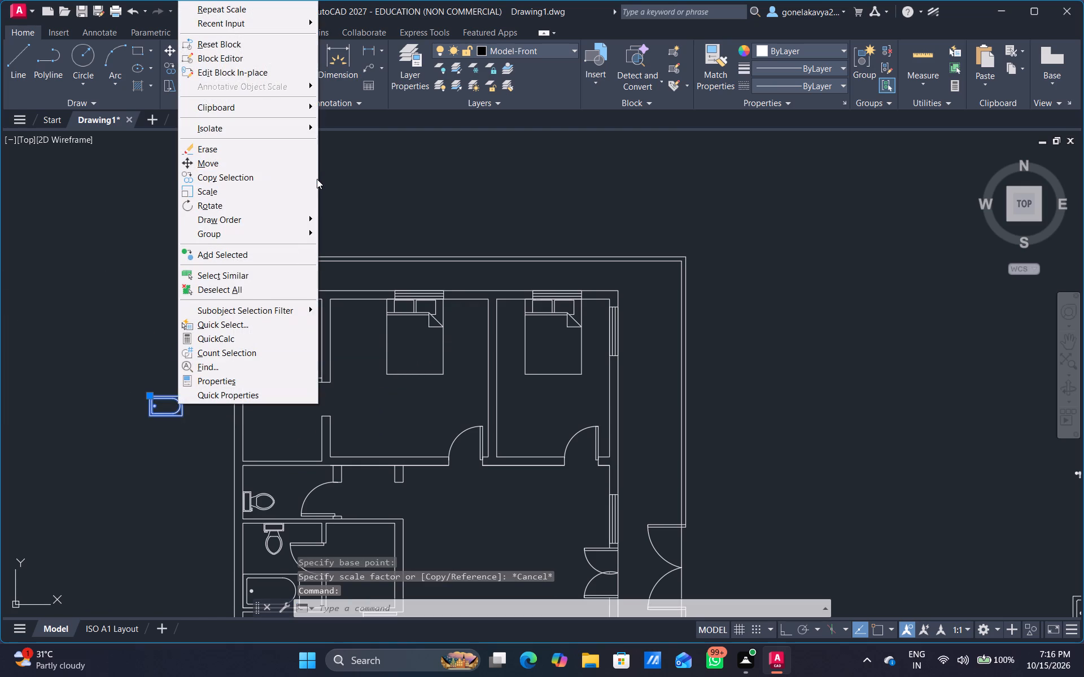
left_click(293, 178)
left_click_drag(178, 414, 185, 411)
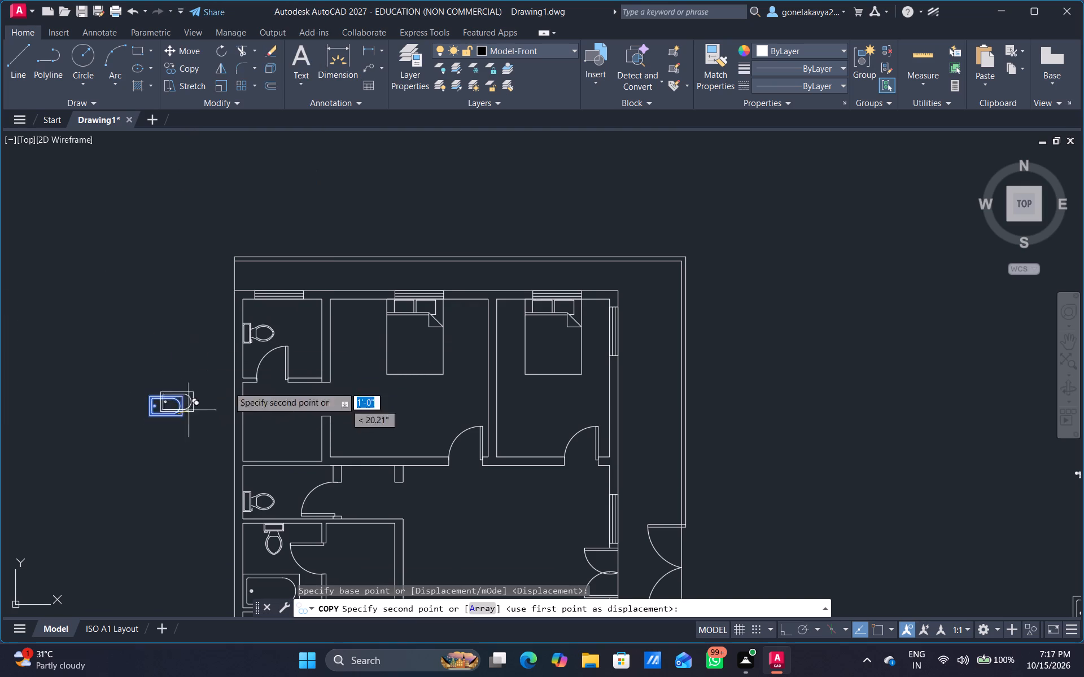
scroll(305, 328, "up", 1)
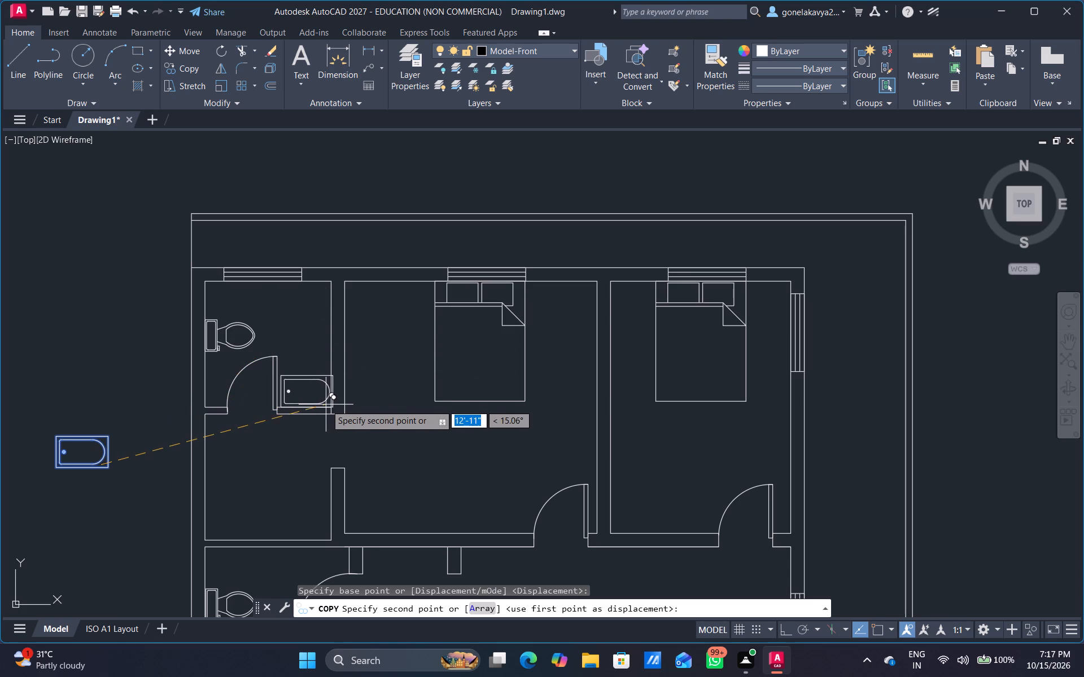
left_click(323, 402)
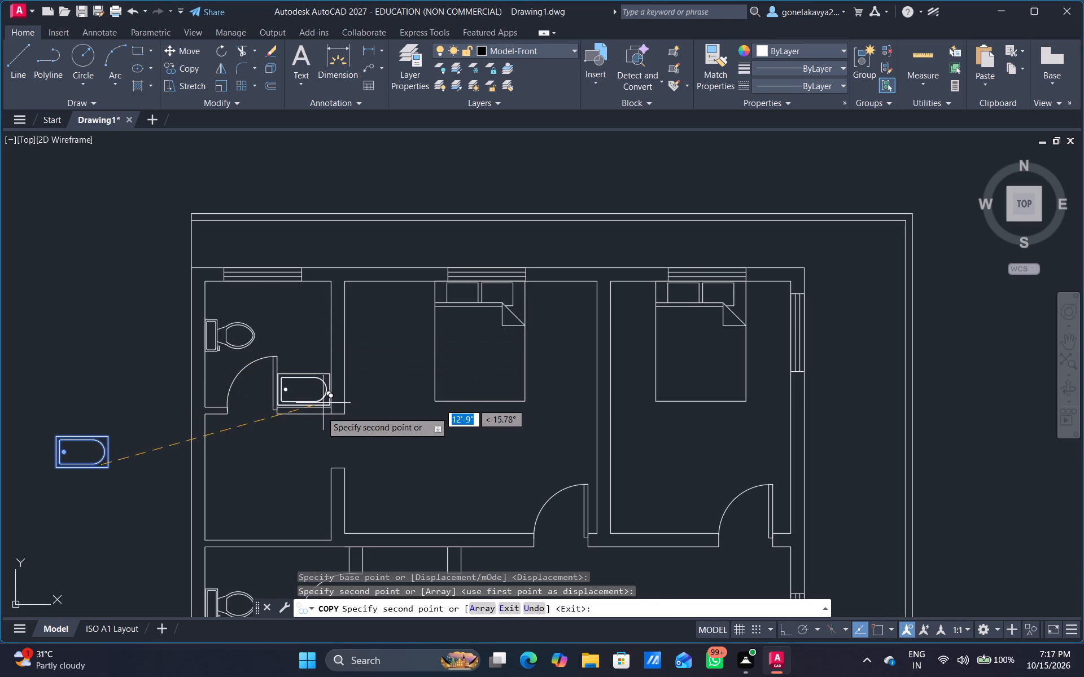
Place another reduced bathtub copy against the north wall of the middle bathroom and end the copying.
middle_click_drag(291, 499, 344, 293)
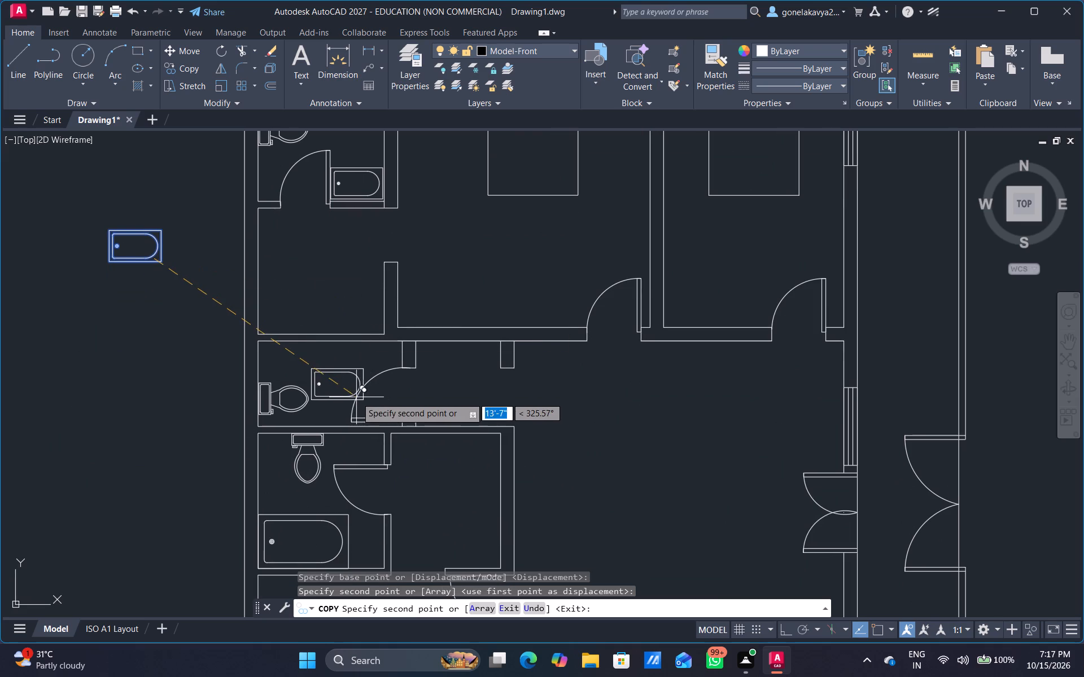
scroll(356, 390, "up", 1)
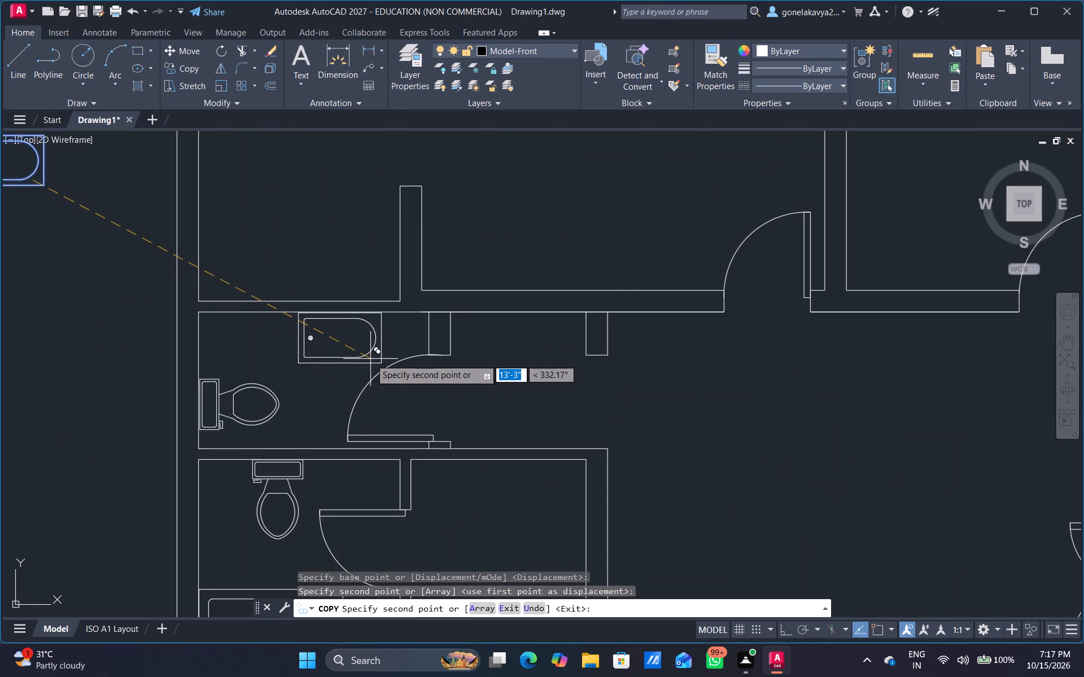
left_click(372, 358)
scroll(294, 401, "down", 2)
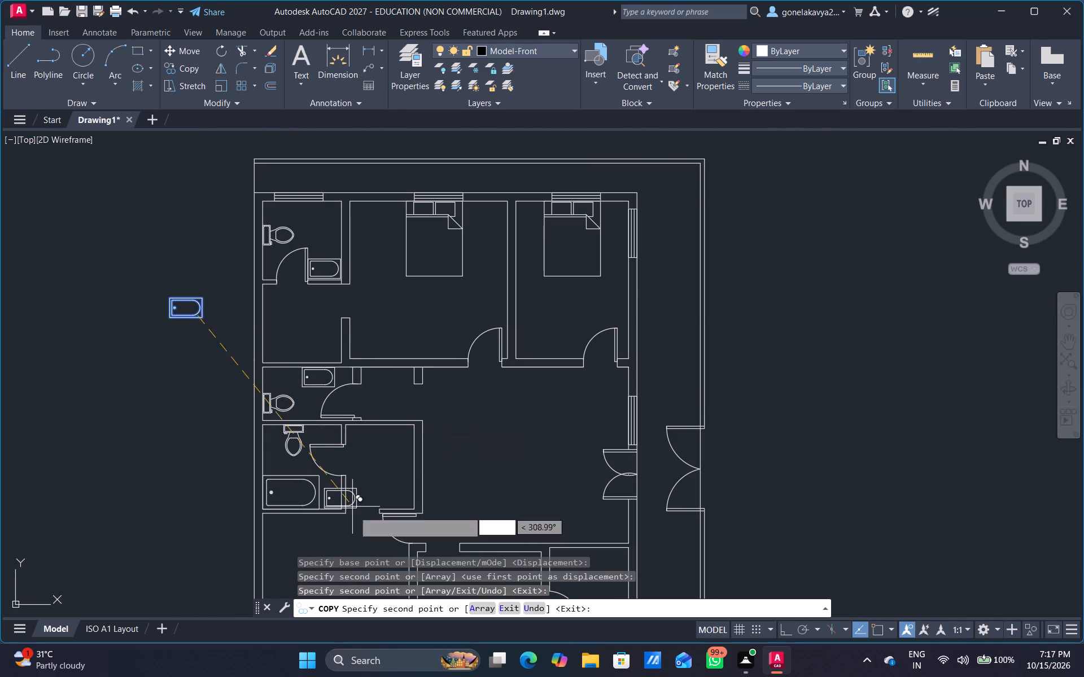
key("Escape")
Turn Ortho mode on during a trial rotation of the small faucet block between the stove and toilet, and cancel the rotation.
scroll(563, 479, "down", 2)
middle_click_drag(692, 521, 691, 521)
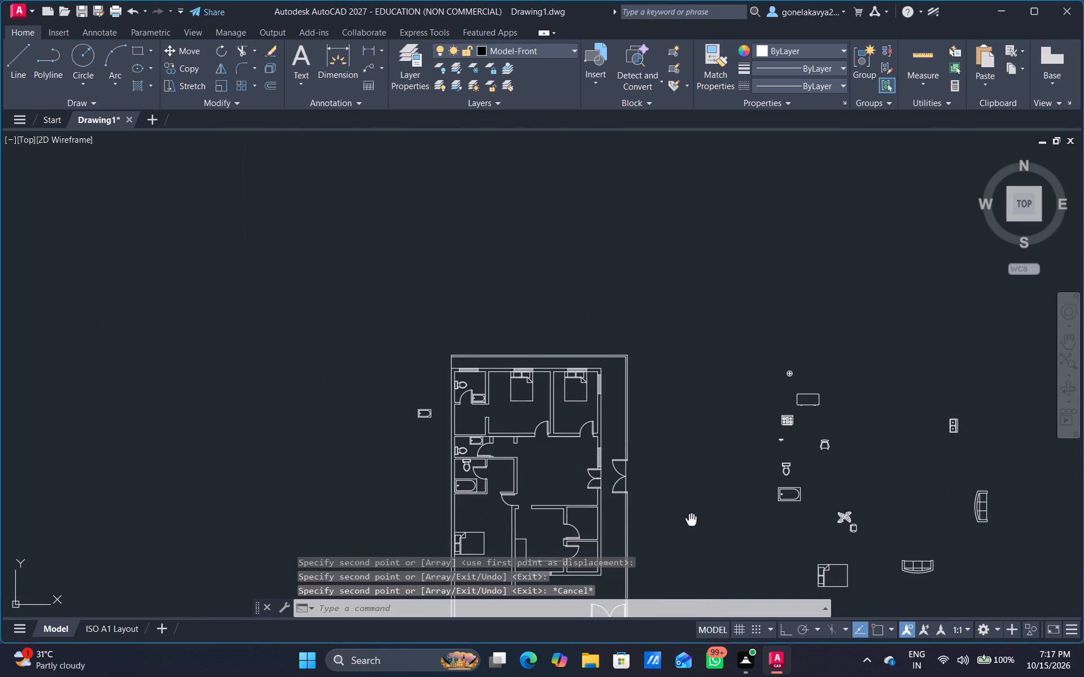
middle_click_drag(691, 521, 600, 427)
scroll(706, 362, "up", 4)
middle_click_drag(601, 306, 608, 370)
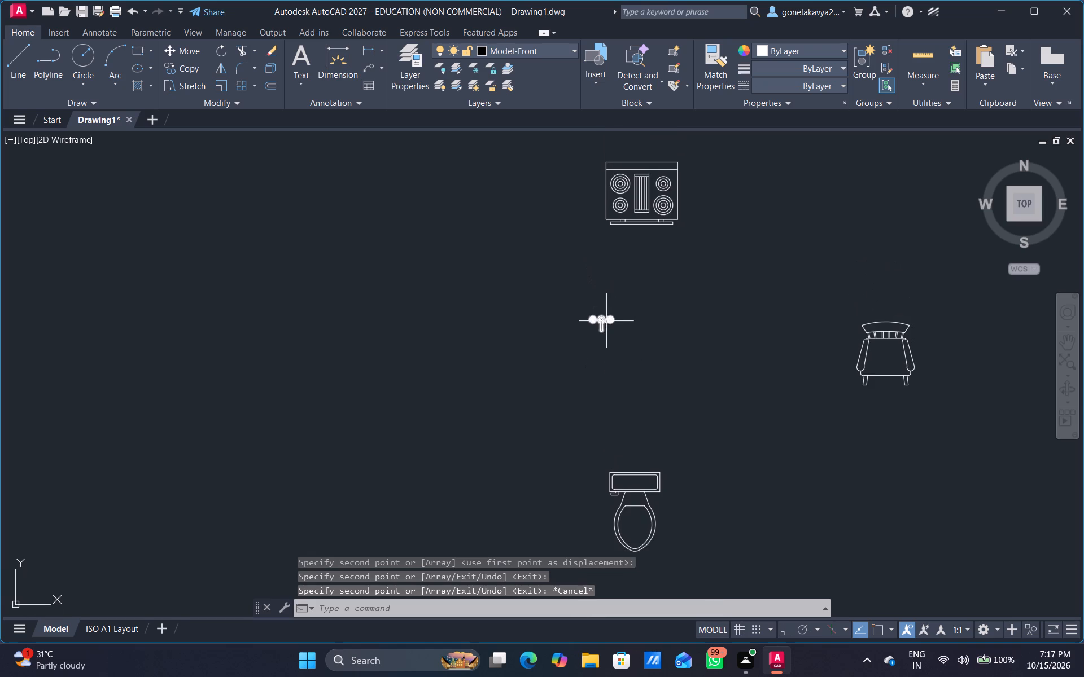
left_click(600, 320)
right_click(606, 320)
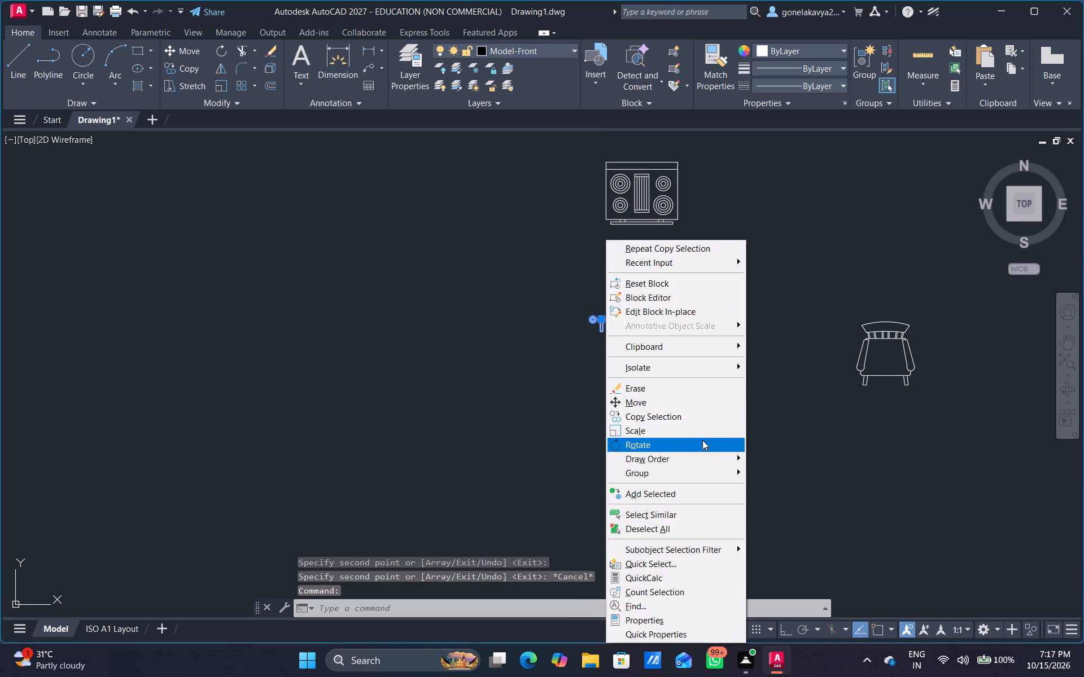
left_click(702, 440)
left_click_drag(690, 350, 690, 366)
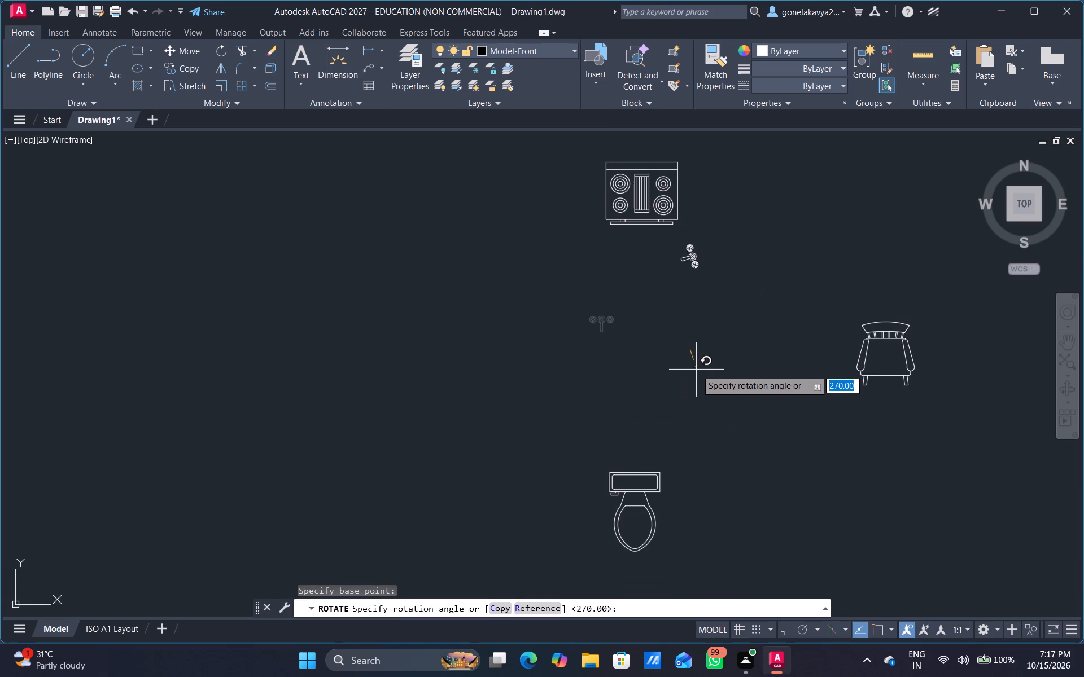
left_click(790, 628)
key("Escape")
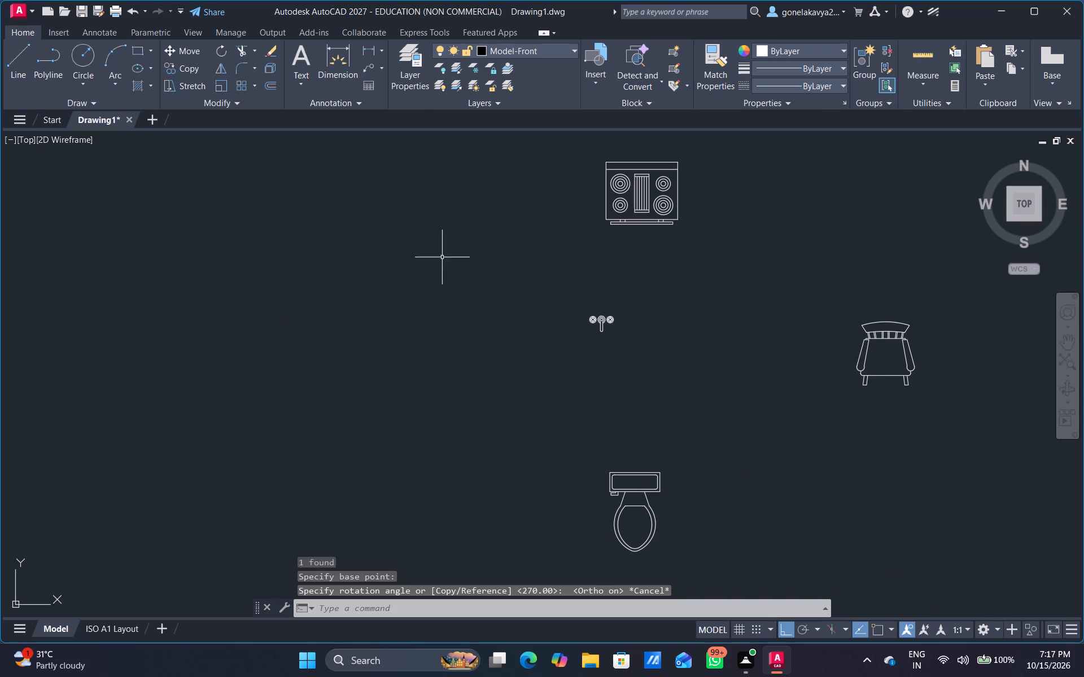
Rotate the small faucet block in the furniture set by 270° with Ortho on, so its spout points west.
left_click(604, 326)
right_click(607, 326)
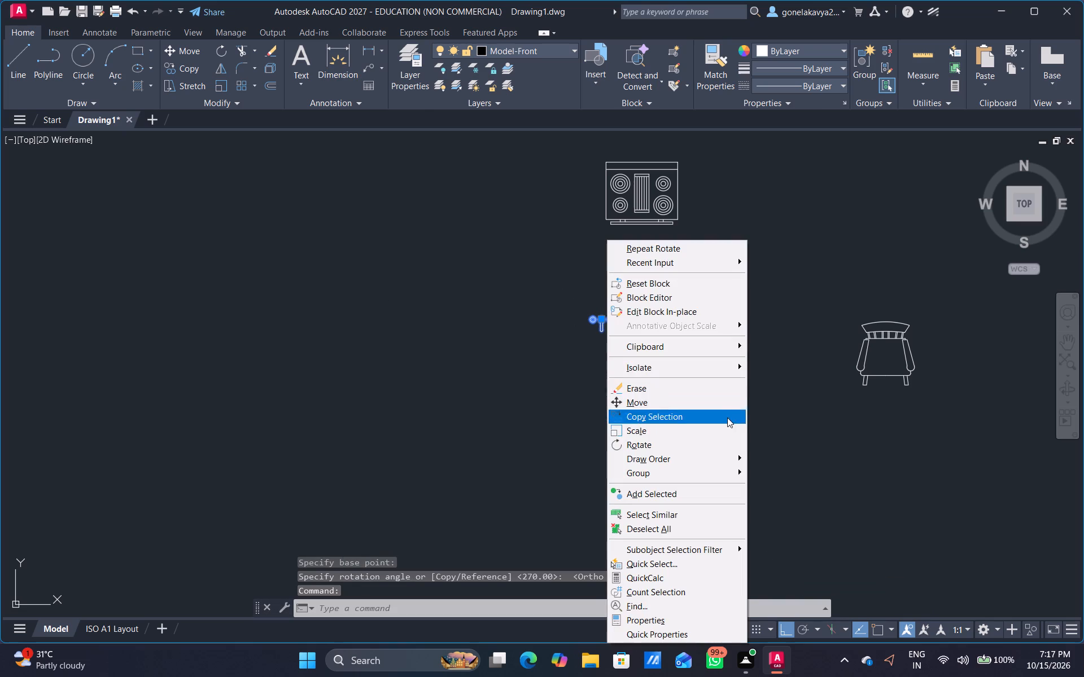
left_click(723, 441)
left_click_drag(760, 350, 760, 380)
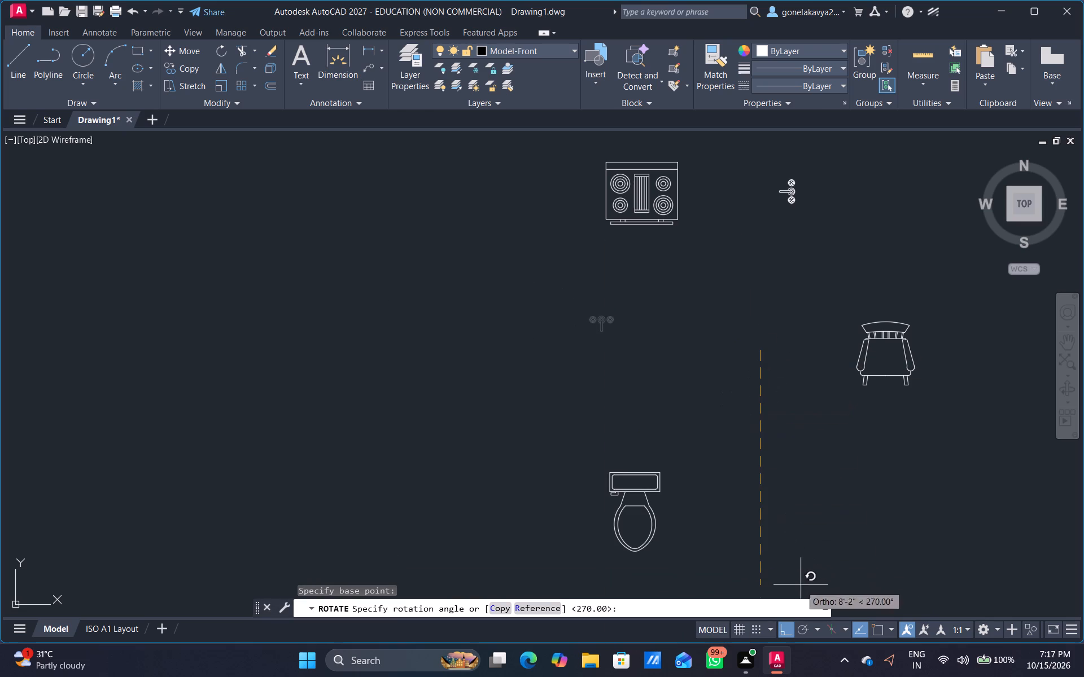
left_click_drag(771, 489, 786, 464)
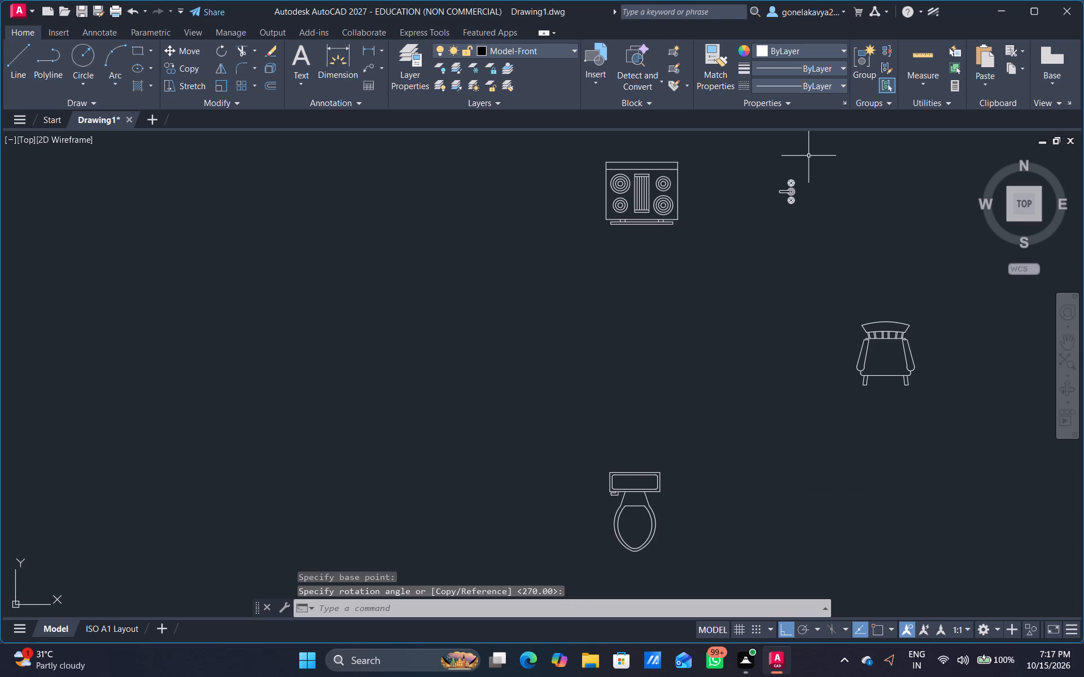
Copy the rotated faucet onto the west wall of the northwest bathroom, north of the toilet, with Ortho off.
left_click(788, 193)
right_click(788, 193)
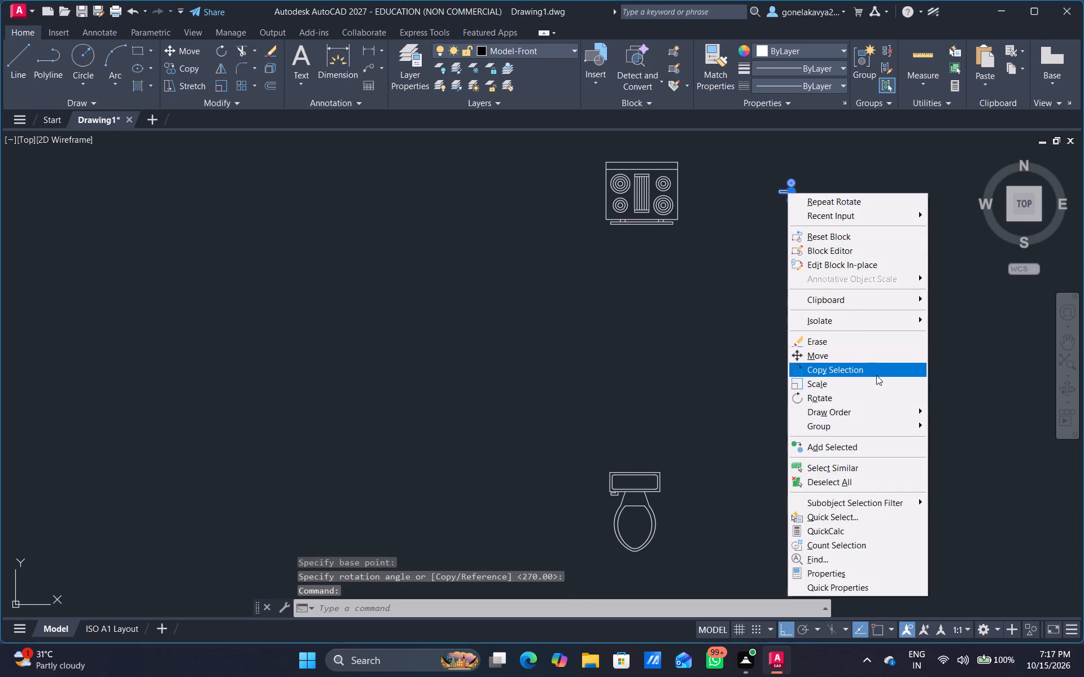
left_click(876, 374)
left_click_drag(839, 223, 838, 234)
scroll(399, 464, "down", 2)
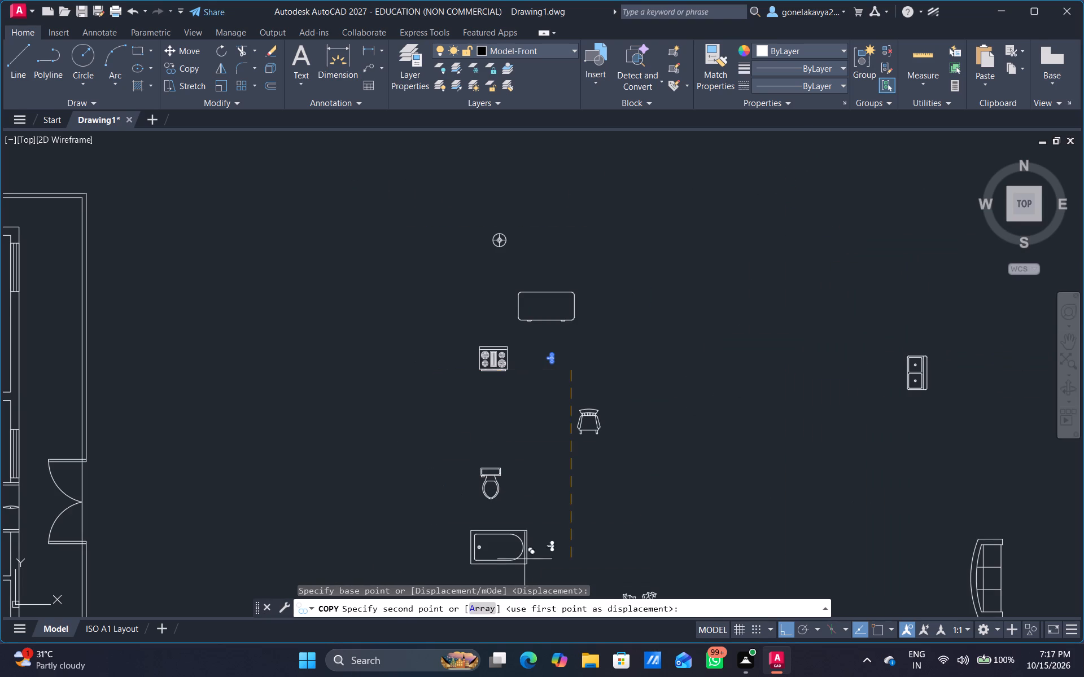
left_click(784, 632)
middle_click_drag(94, 407, 393, 408)
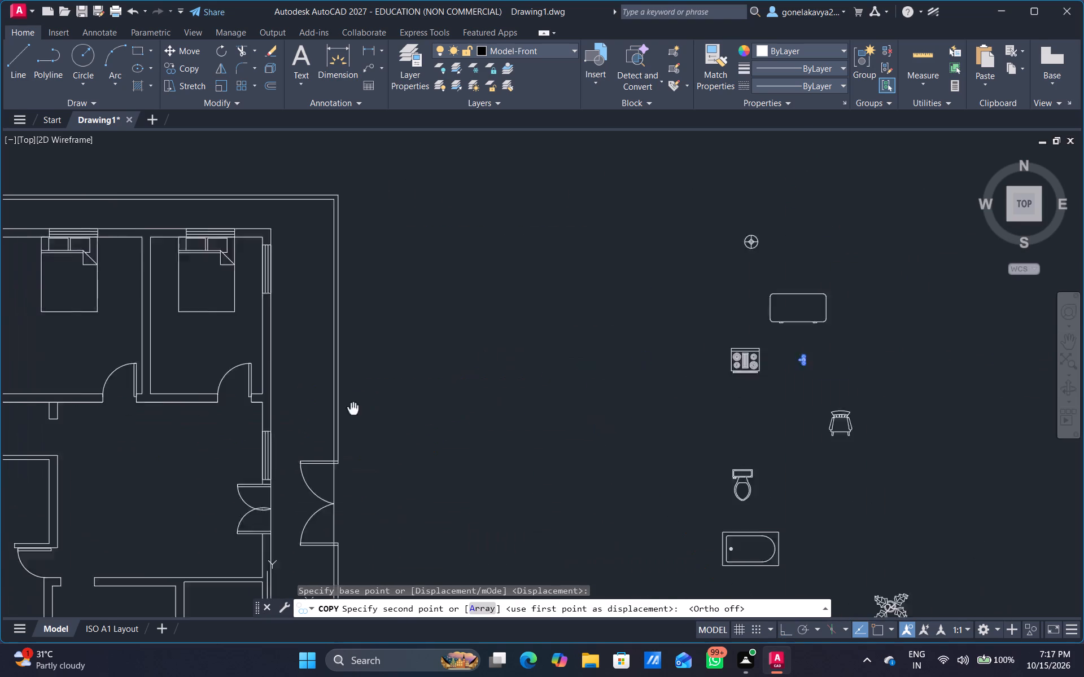
middle_click_drag(393, 408, 591, 411)
scroll(178, 320, "up", 1)
scroll(199, 241, "up", 1)
middle_click_drag(208, 241, 368, 355)
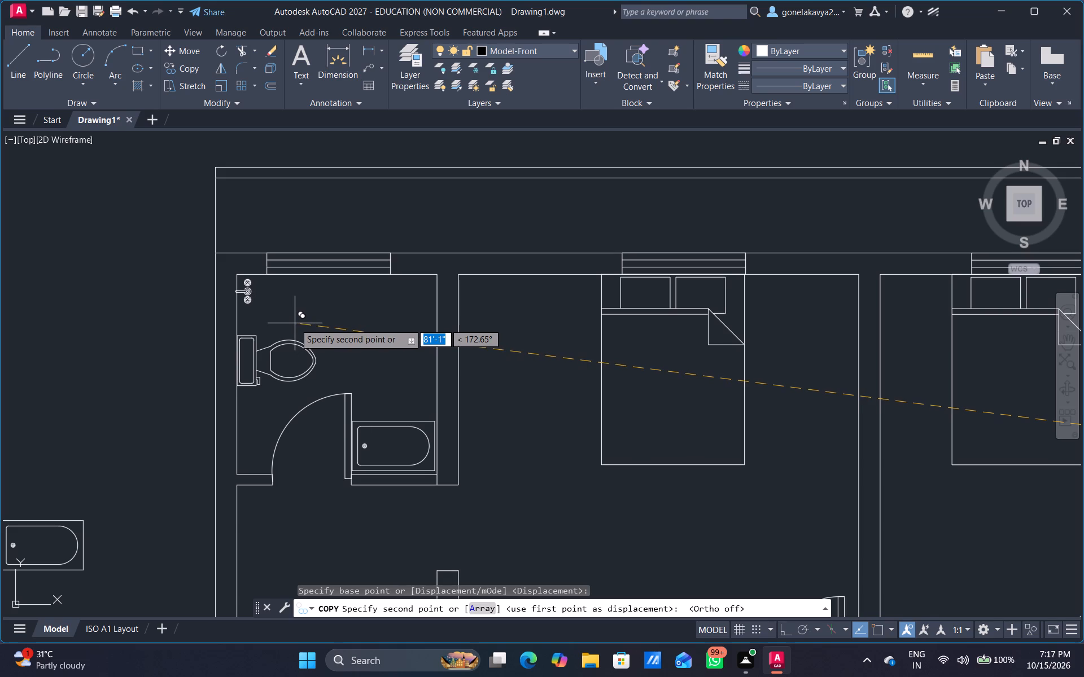
left_click_drag(297, 323, 297, 329)
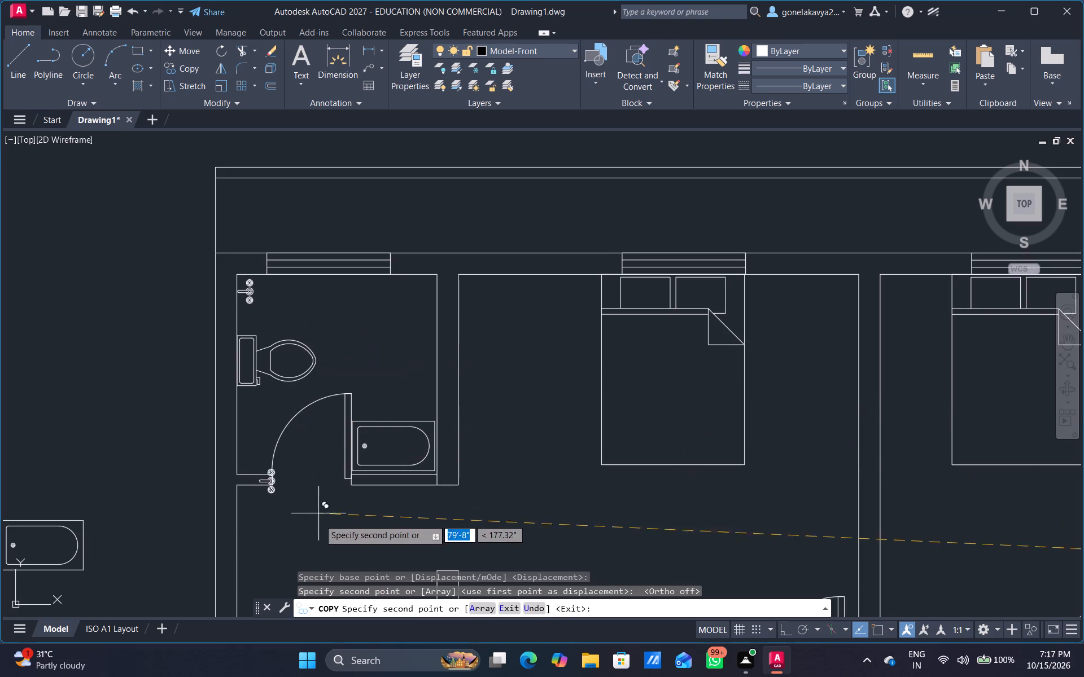
Place another faucet copy on the west wall of the southern bathroom, between the toilet and the bathtub.
middle_click_drag(322, 525, 317, 232)
scroll(317, 232, "down", 2)
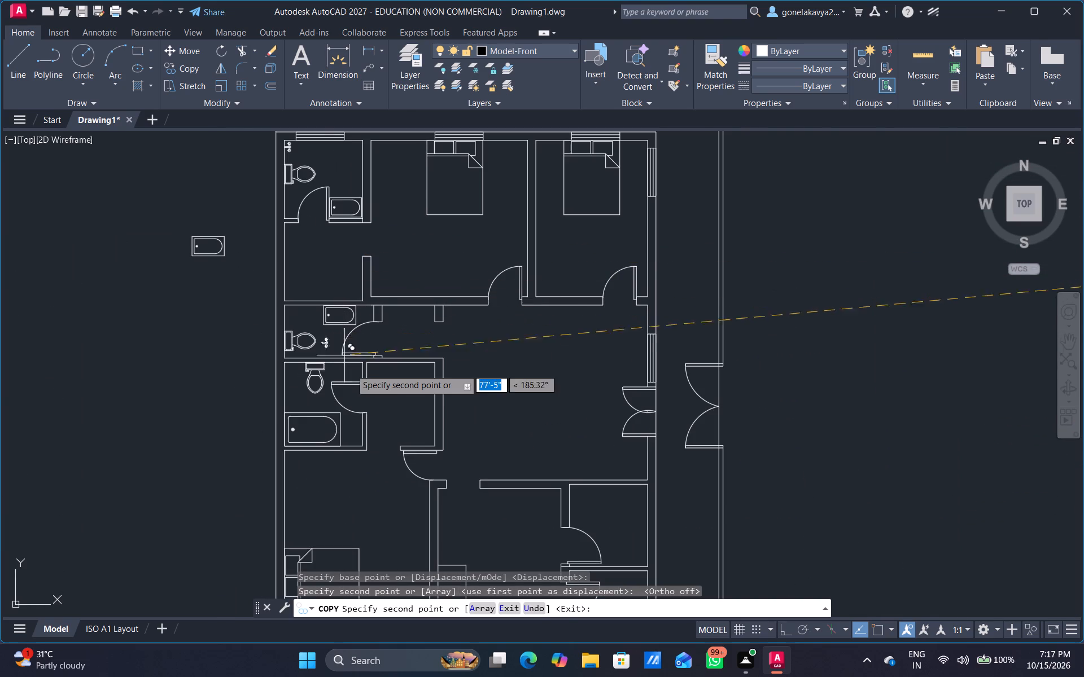
scroll(331, 358, "up", 2)
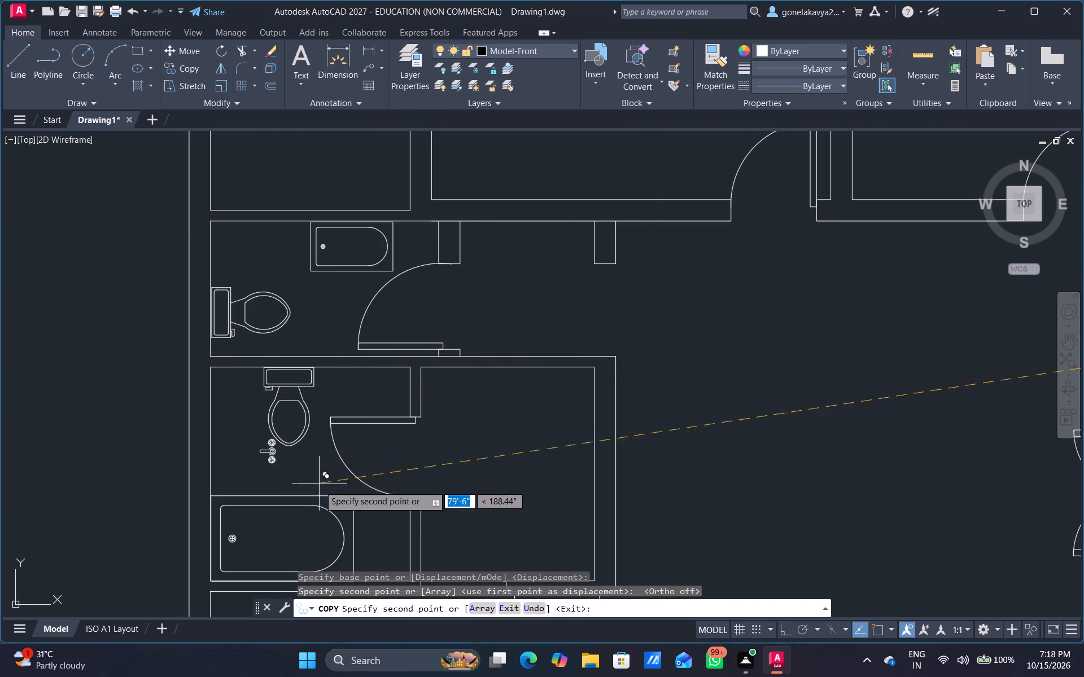
middle_click_drag(282, 508, 304, 431)
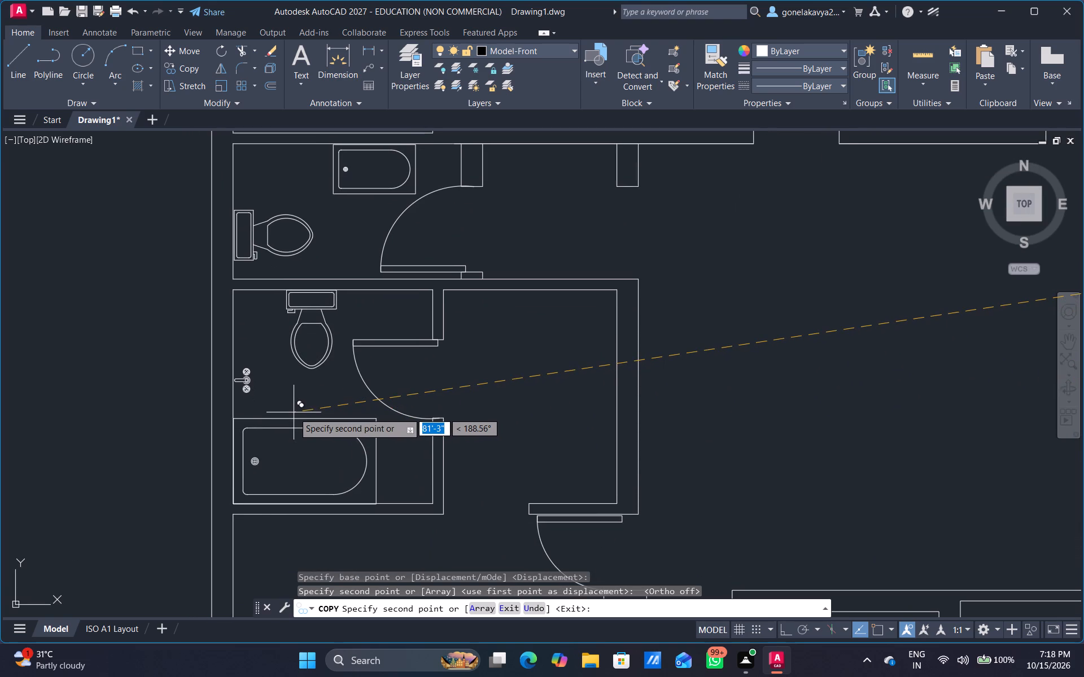
left_click(293, 412)
Place another faucet copy in the northwest corner of the middle bathroom, above the toilet, and end the copying.
middle_click_drag(386, 284, 397, 336)
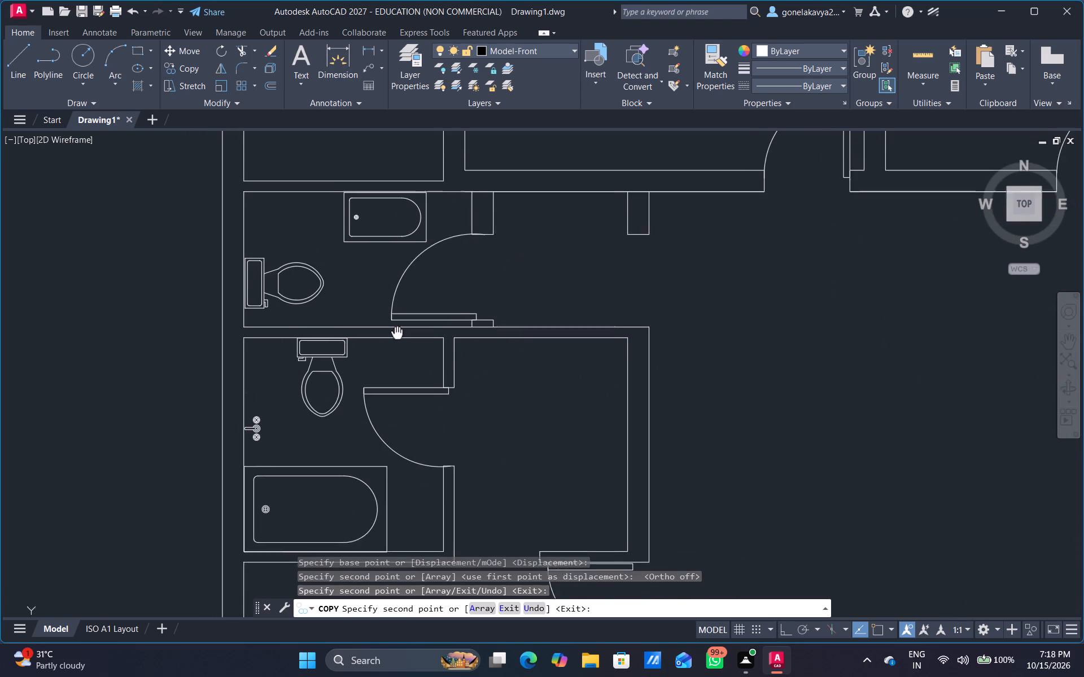
middle_click_drag(397, 336, 397, 341)
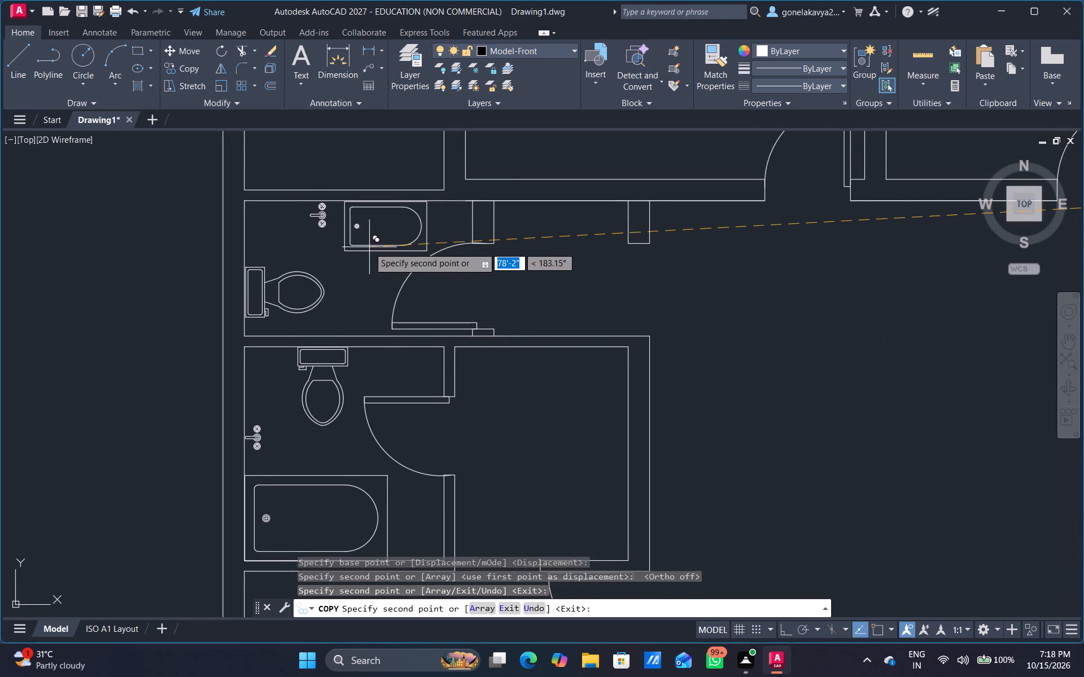
left_click(304, 250)
scroll(543, 309, "down", 2)
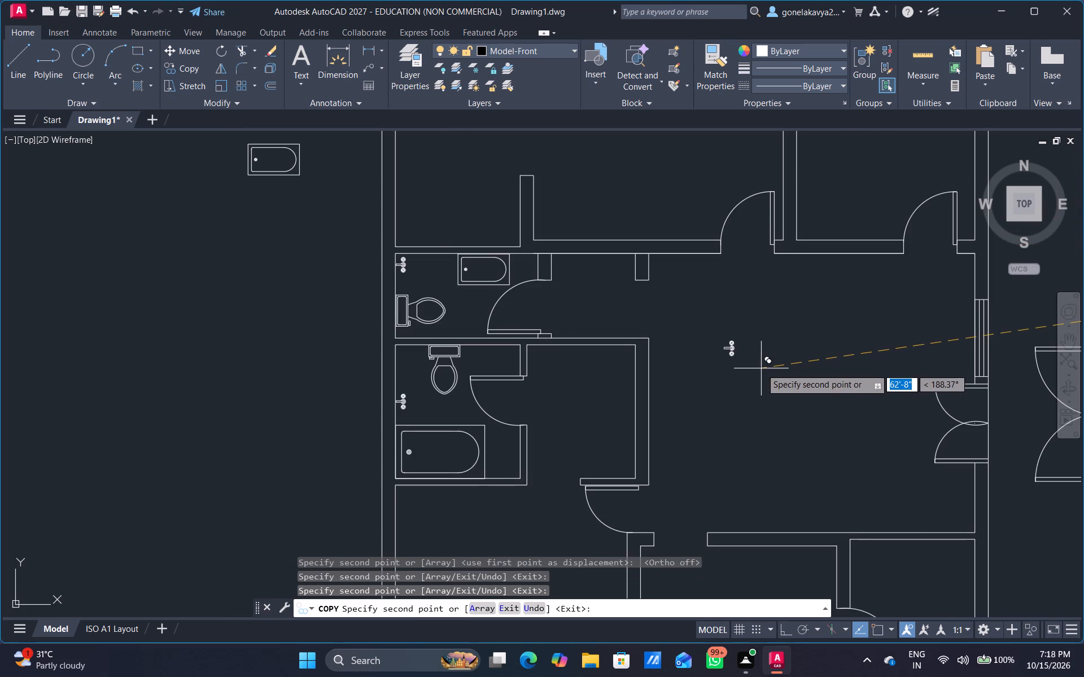
key("Escape")
Move the horizontal three-seat sofa from the furniture set into the living hall, just above its south wall.
scroll(760, 374, "down", 2)
middle_click_drag(773, 405, 401, 329)
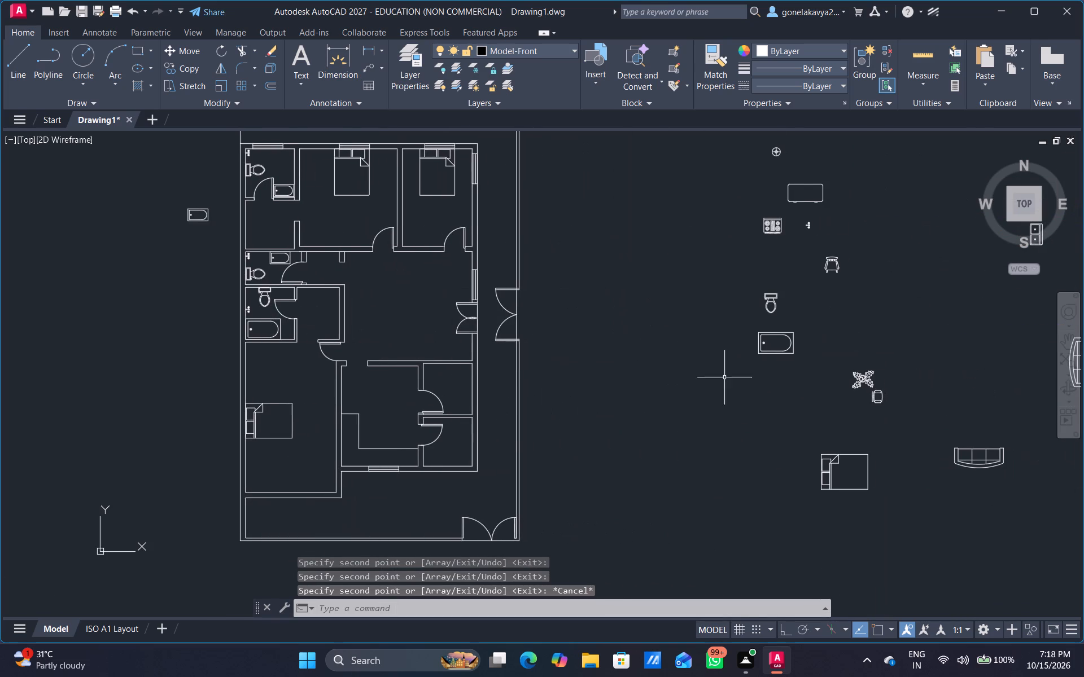
left_click(978, 463)
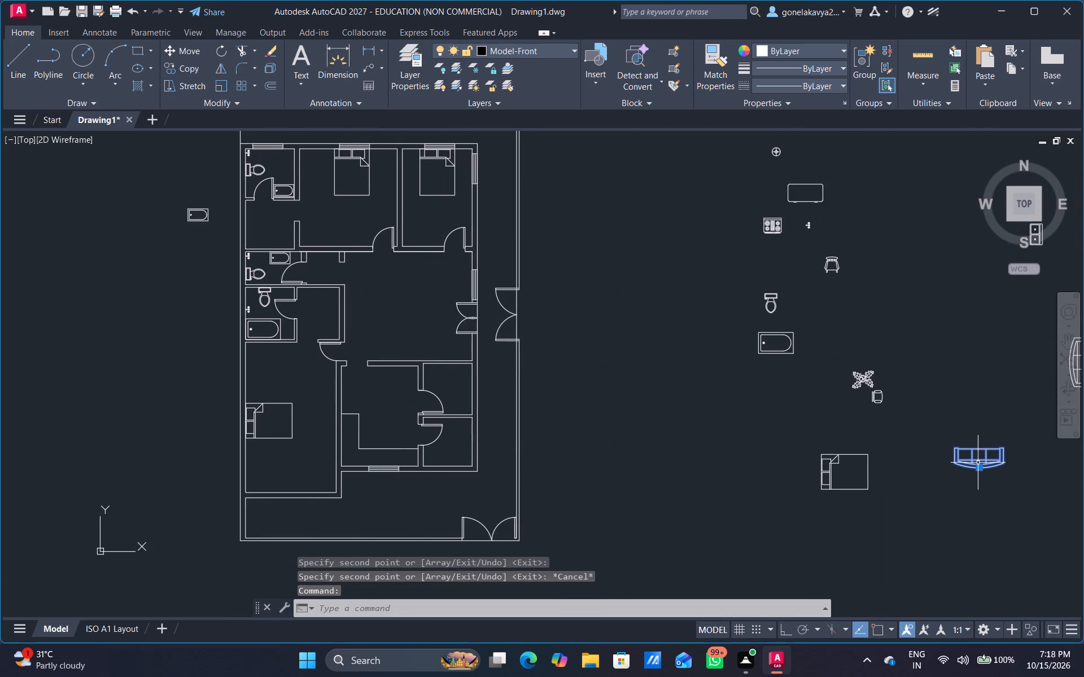
right_click(978, 463)
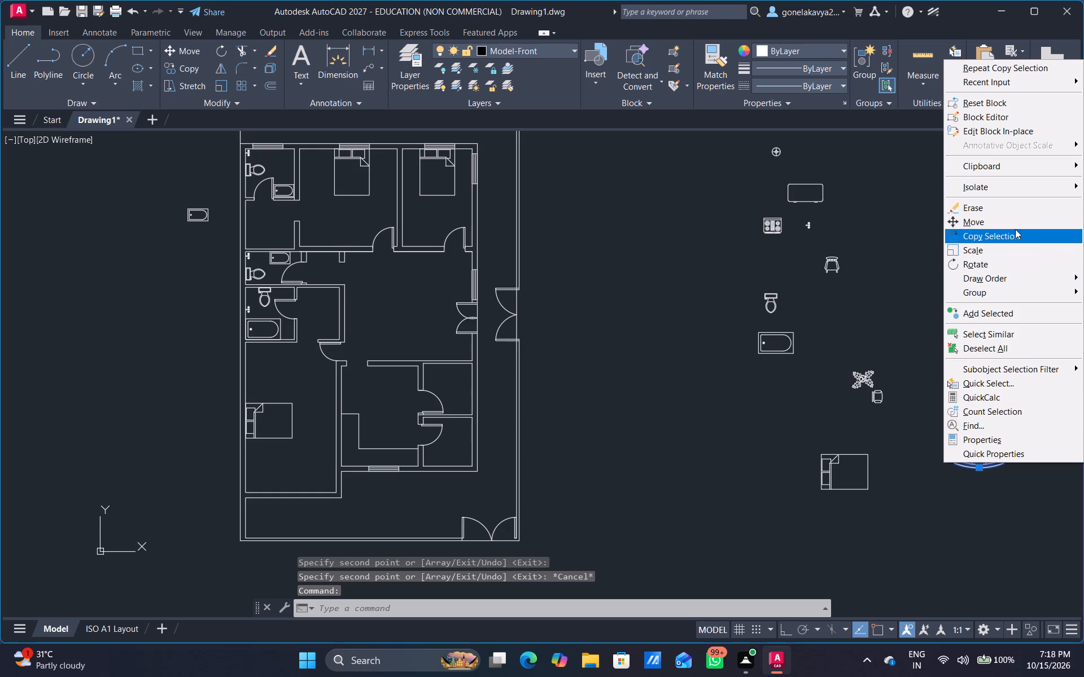
left_click(1000, 225)
left_click(975, 471)
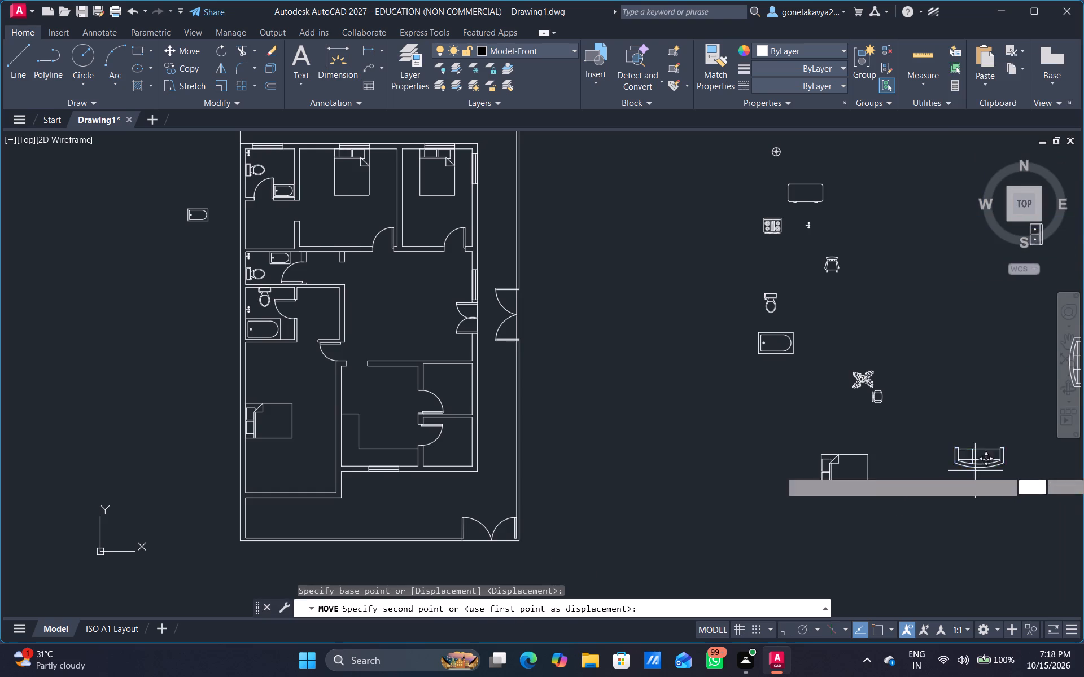
left_click(407, 353)
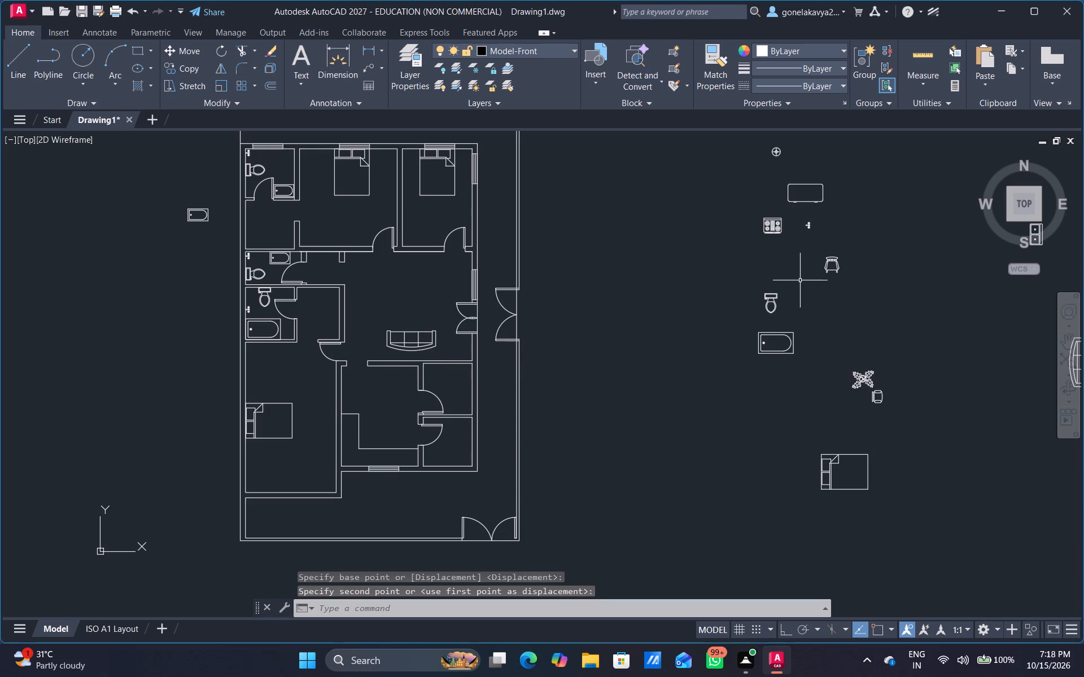
Scale the vertical sofa in the furniture set down to roughly half its size.
scroll(827, 340, "down", 1)
left_click(985, 359)
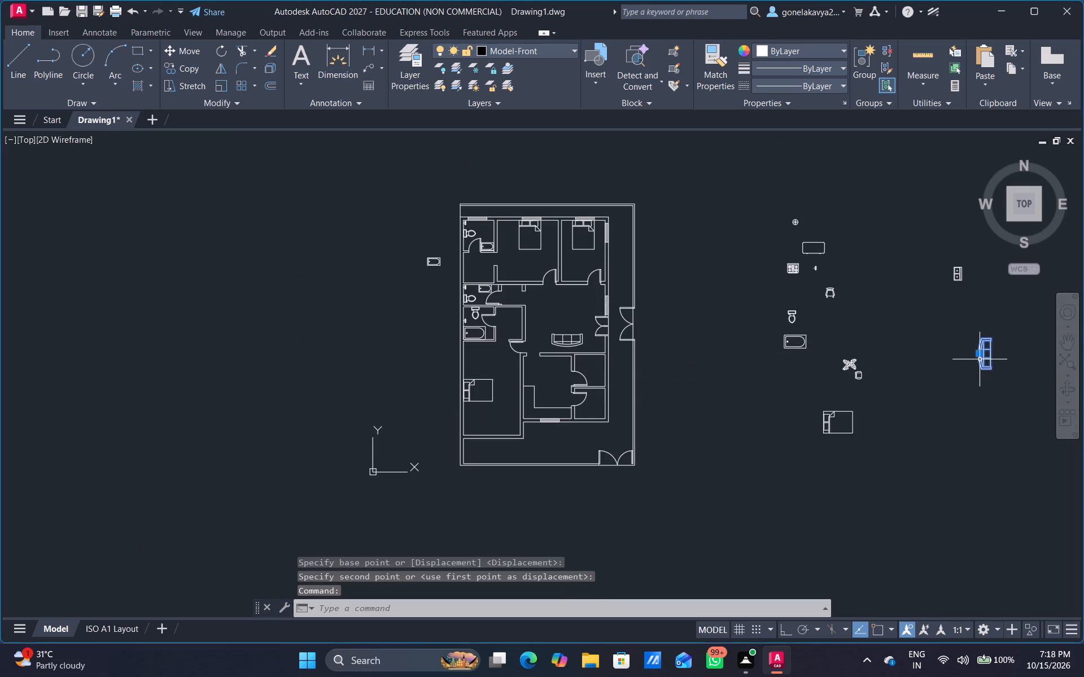
right_click(974, 359)
left_click(1003, 428)
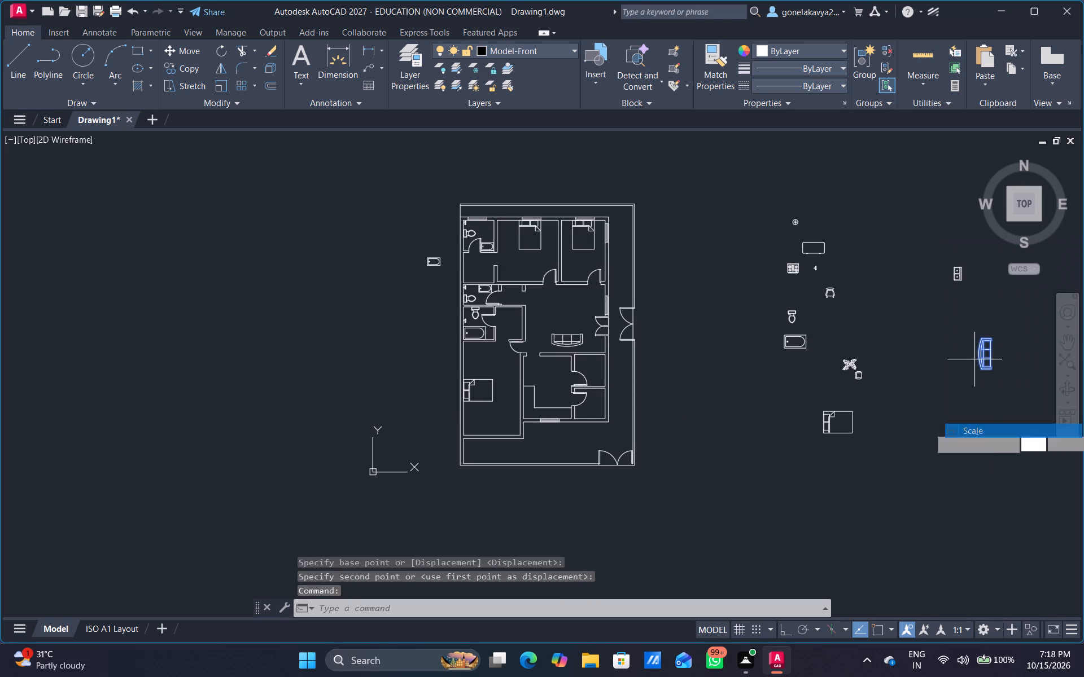
left_click(990, 416)
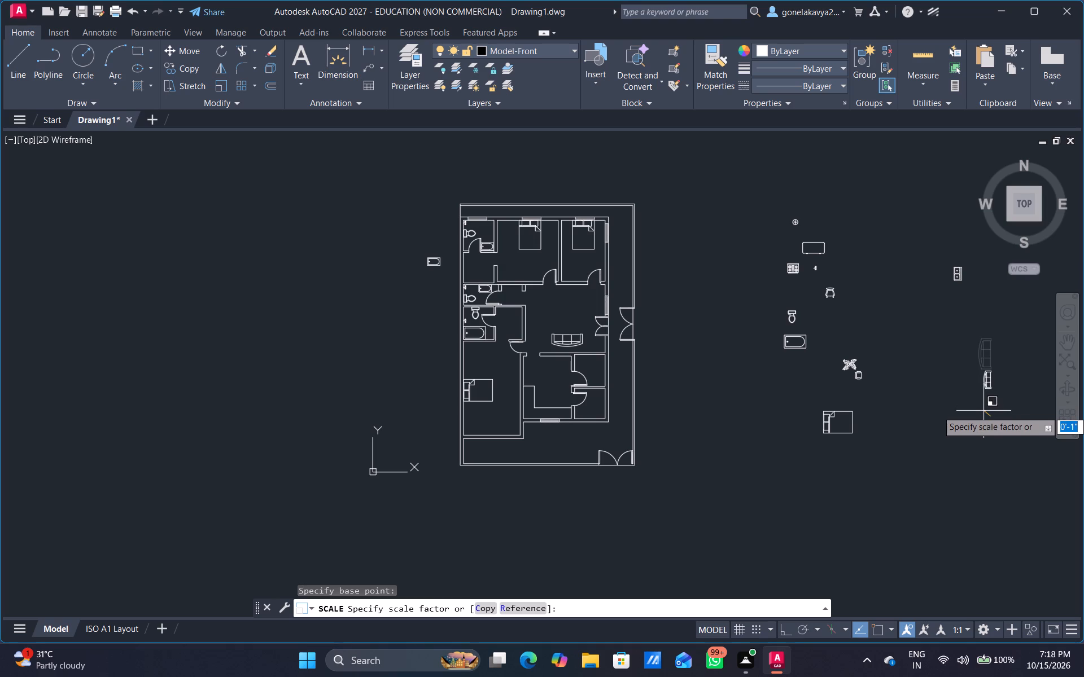
left_click(984, 411)
Move the reduced vertical sofa into the living hall, northwest of the three-seat sofa.
left_click(990, 384)
right_click(990, 384)
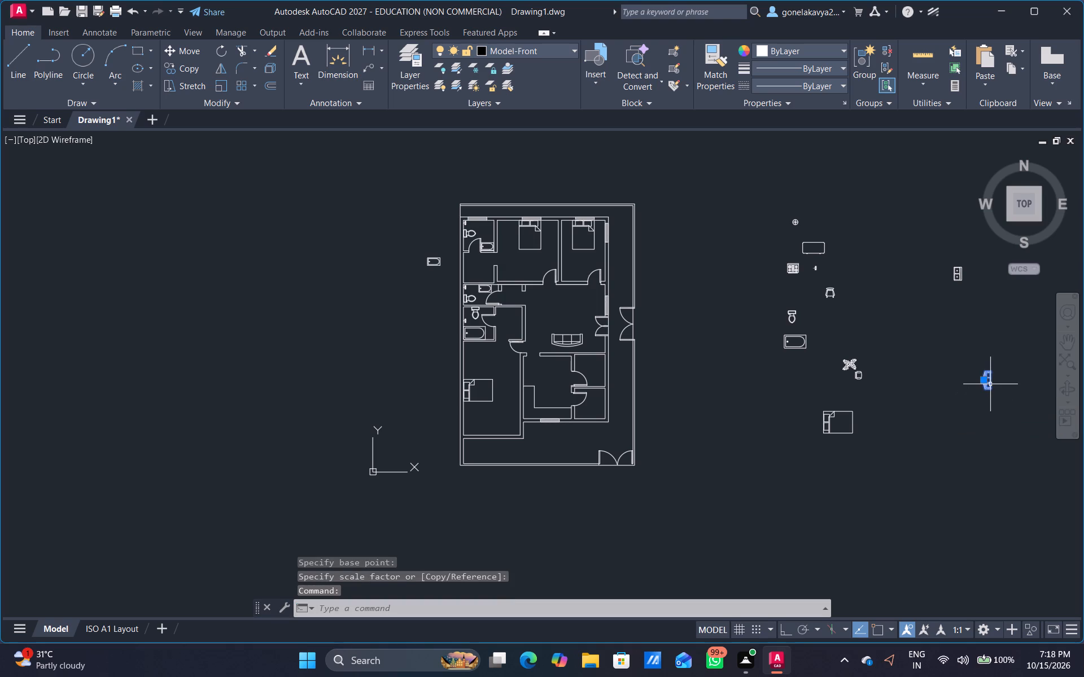
left_click(1007, 404)
left_click_drag(1007, 398, 1002, 398)
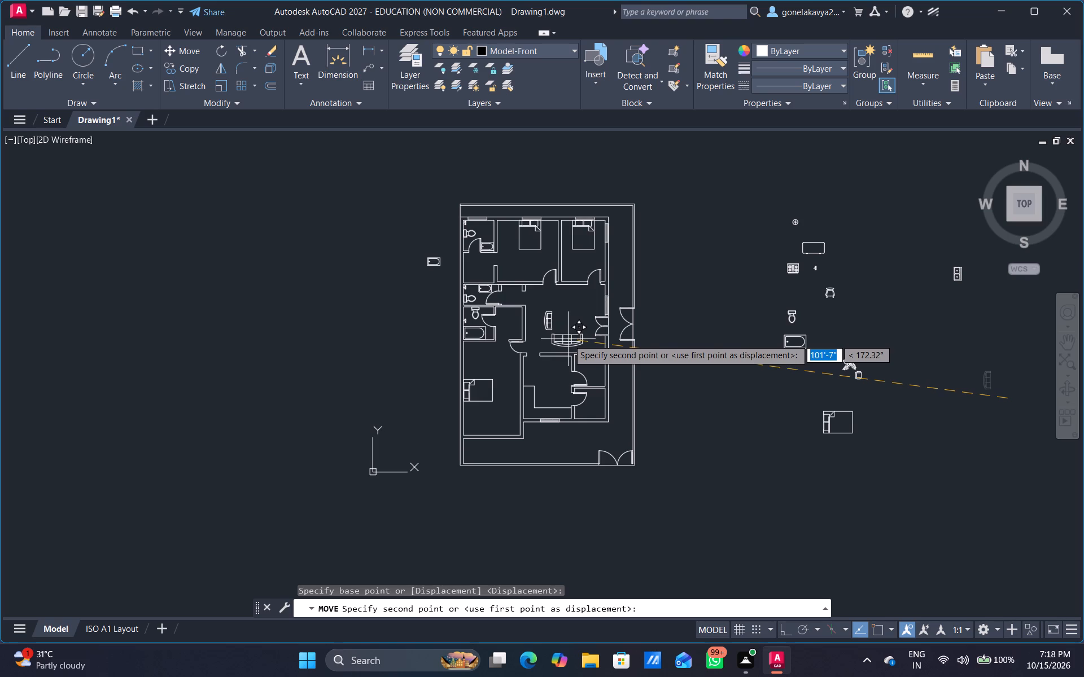
left_click(568, 339)
Move the small armchair beside the plant into the living hall, between the vertical sofa and the double door.
middle_click_drag(766, 390, 699, 406)
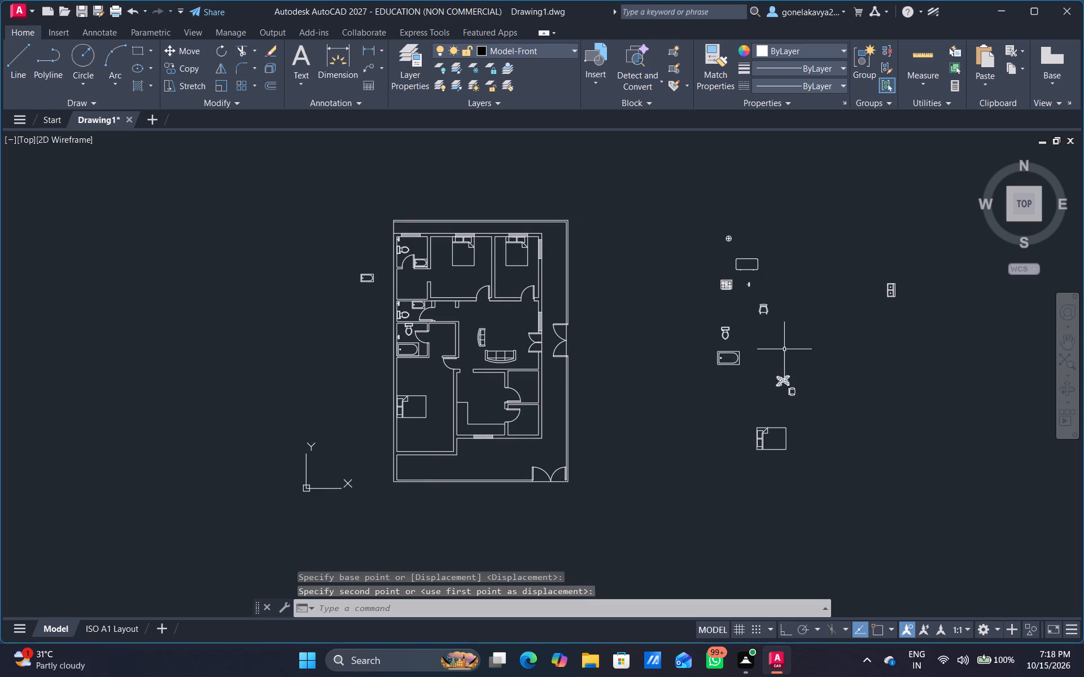
scroll(732, 302, "up", 2)
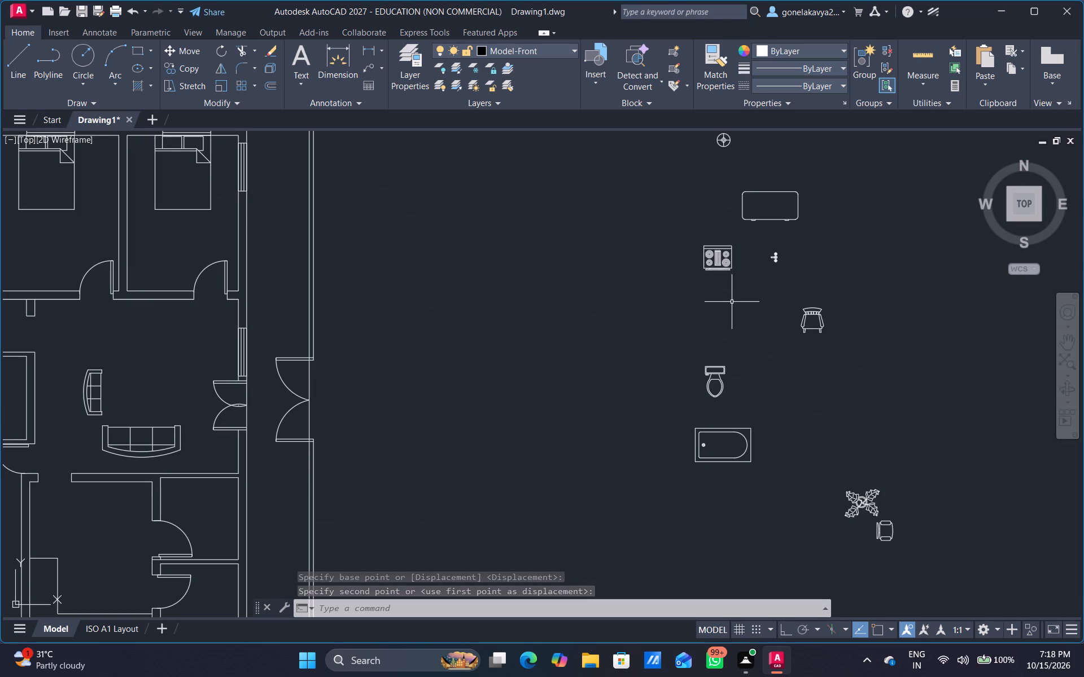
scroll(729, 327, "down", 1)
left_click(827, 455)
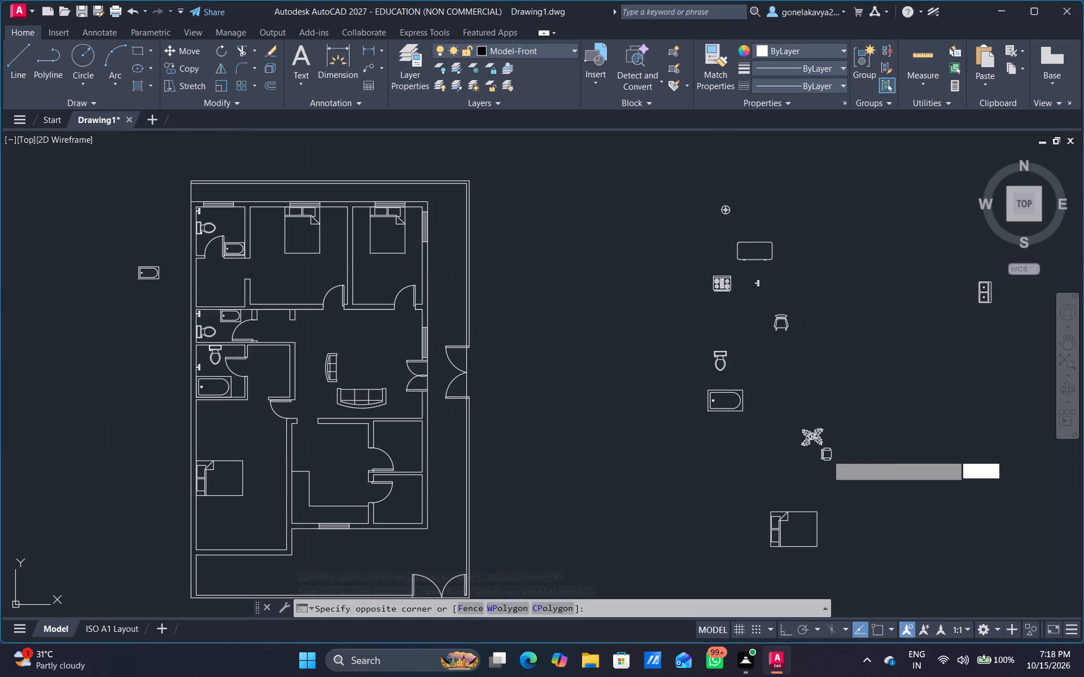
left_click(820, 457)
right_click(820, 457)
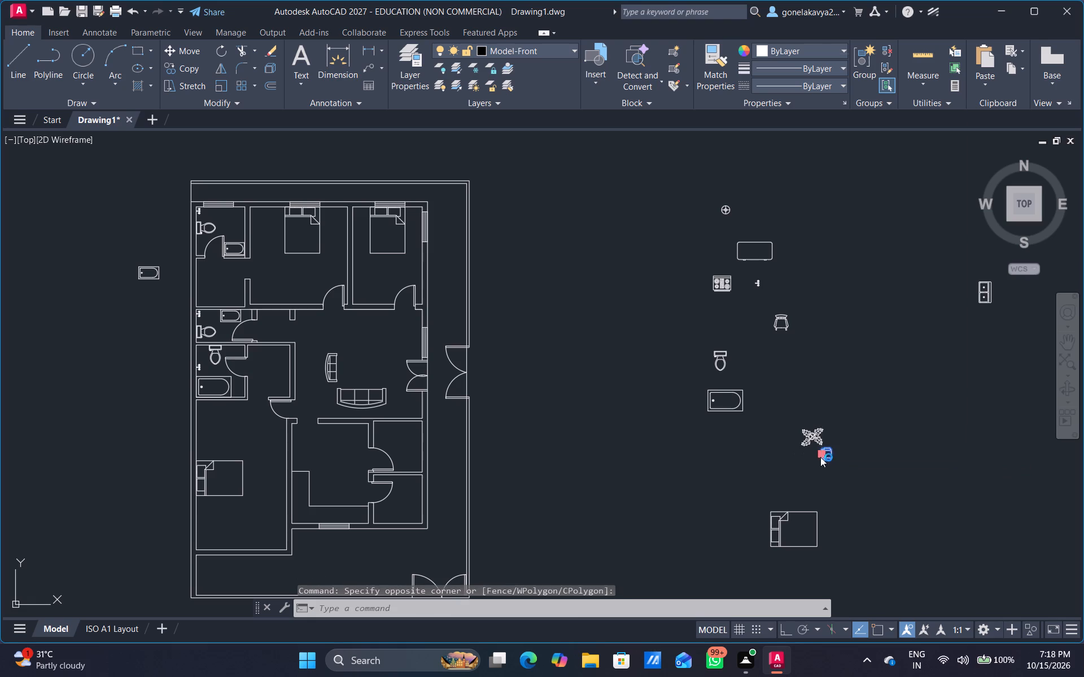
left_click(852, 215)
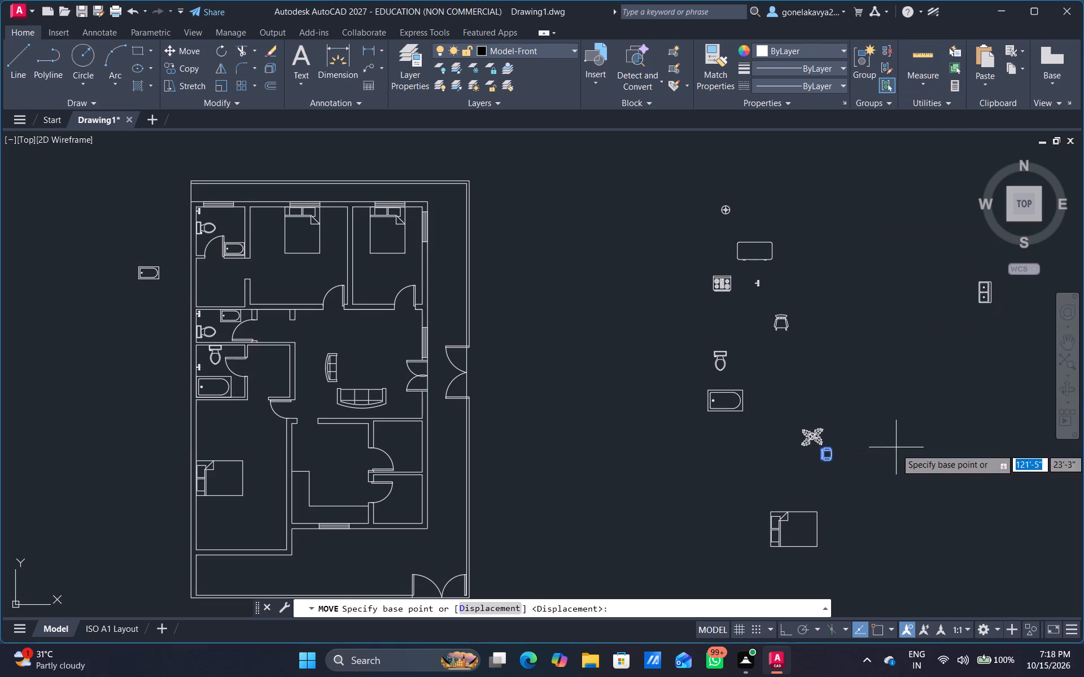
left_click(838, 456)
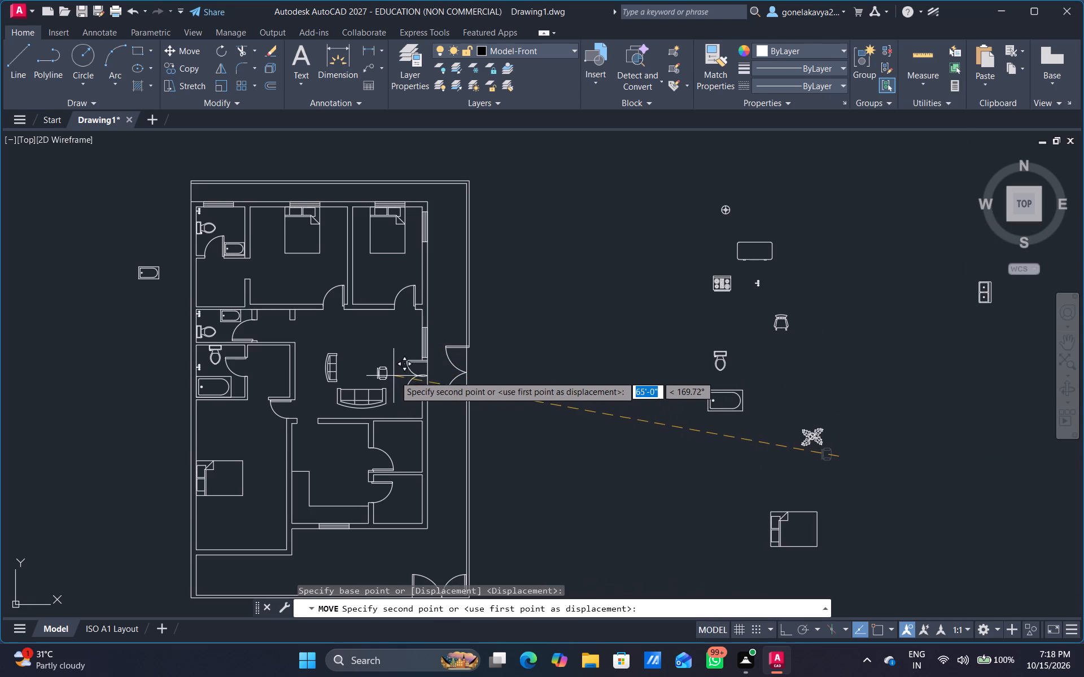
scroll(396, 375, "up", 2)
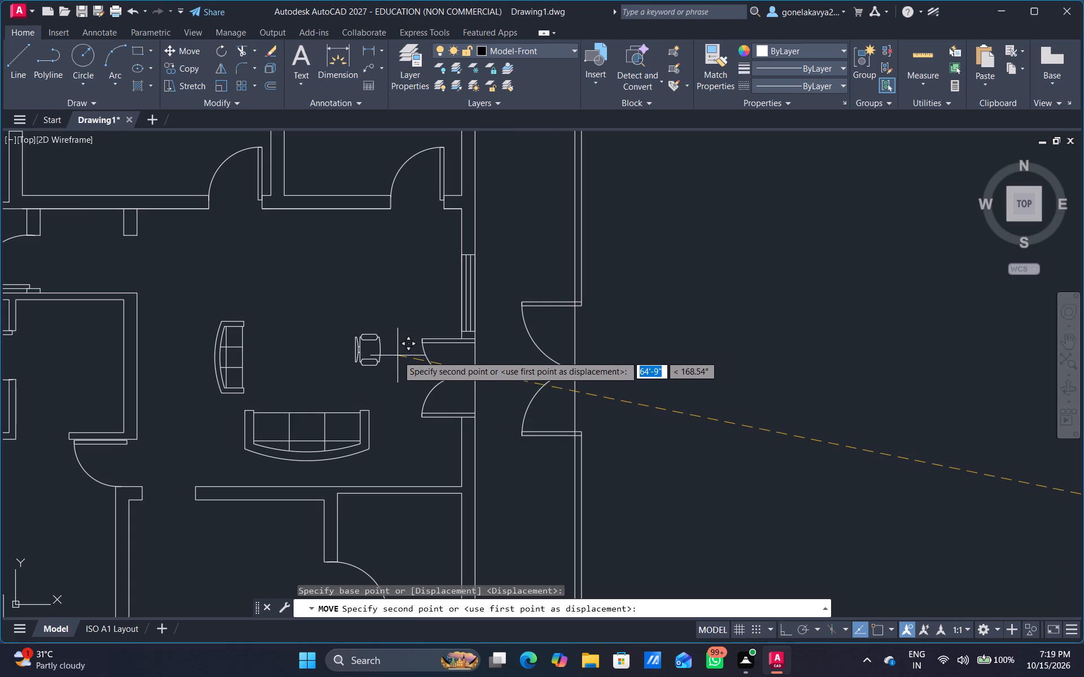
left_click(397, 355)
key("Escape")
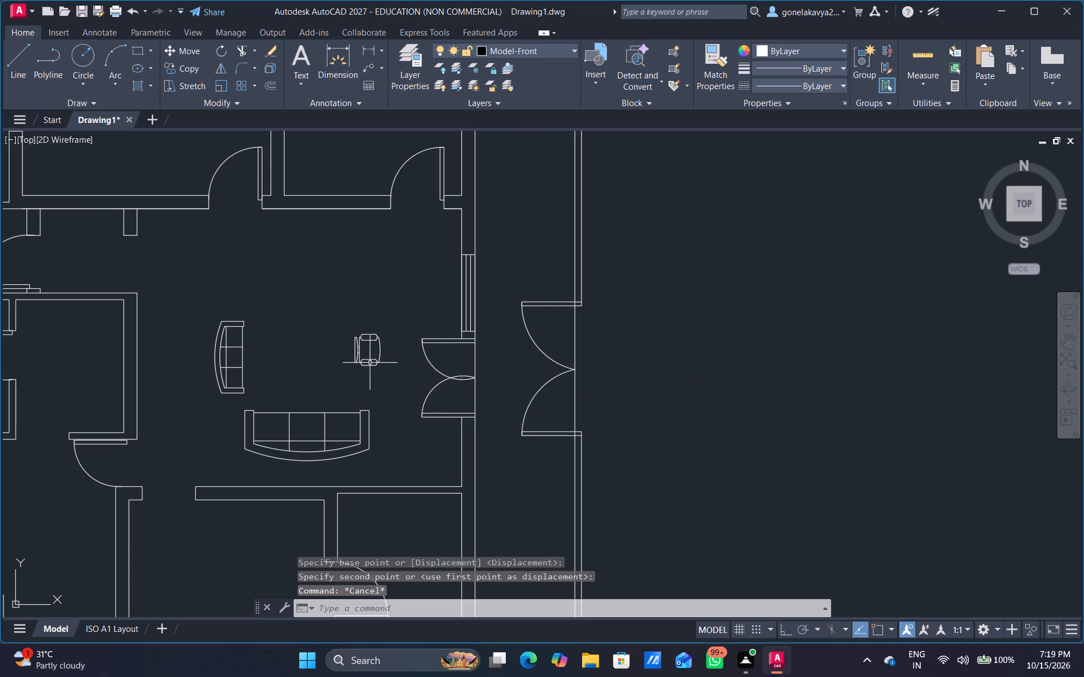
Scale the armchair in the living hall up to nearly twice its size.
left_click(370, 363)
left_click(371, 360)
left_click(374, 366)
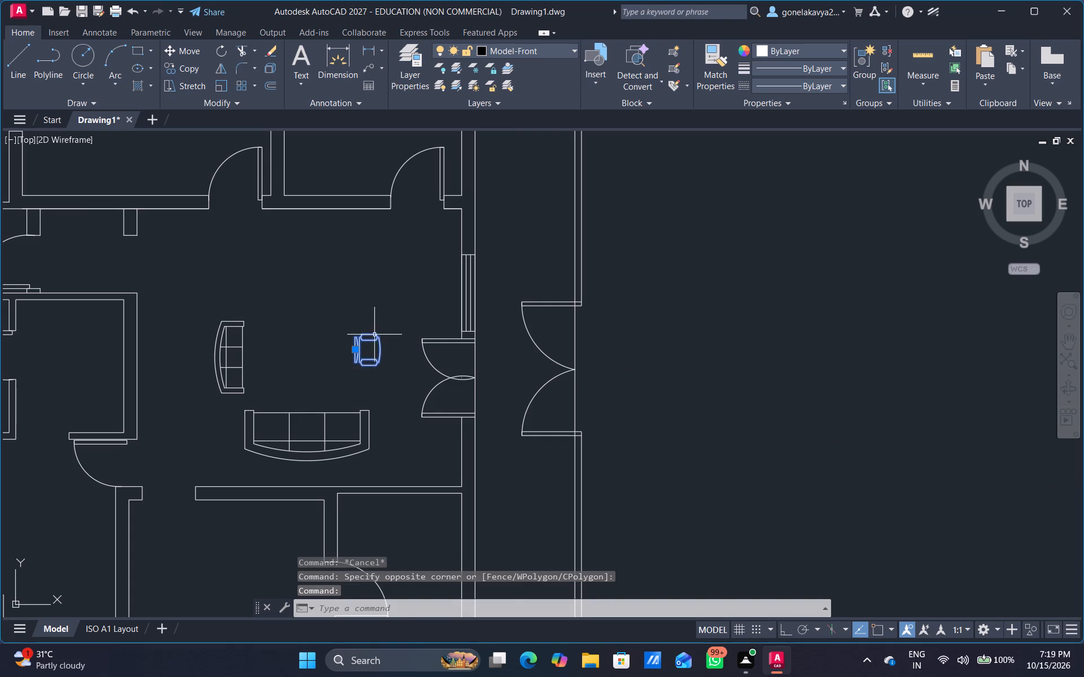
left_click(374, 335)
right_click(374, 335)
left_click(430, 428)
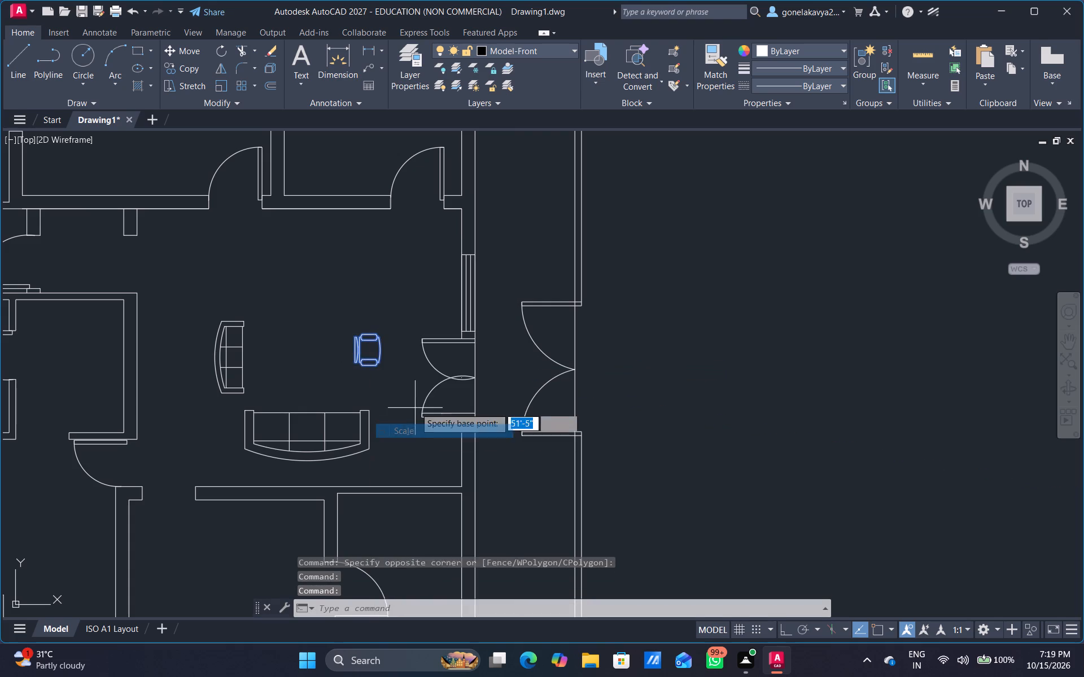
left_click_drag(415, 405, 420, 413)
left_click(431, 429)
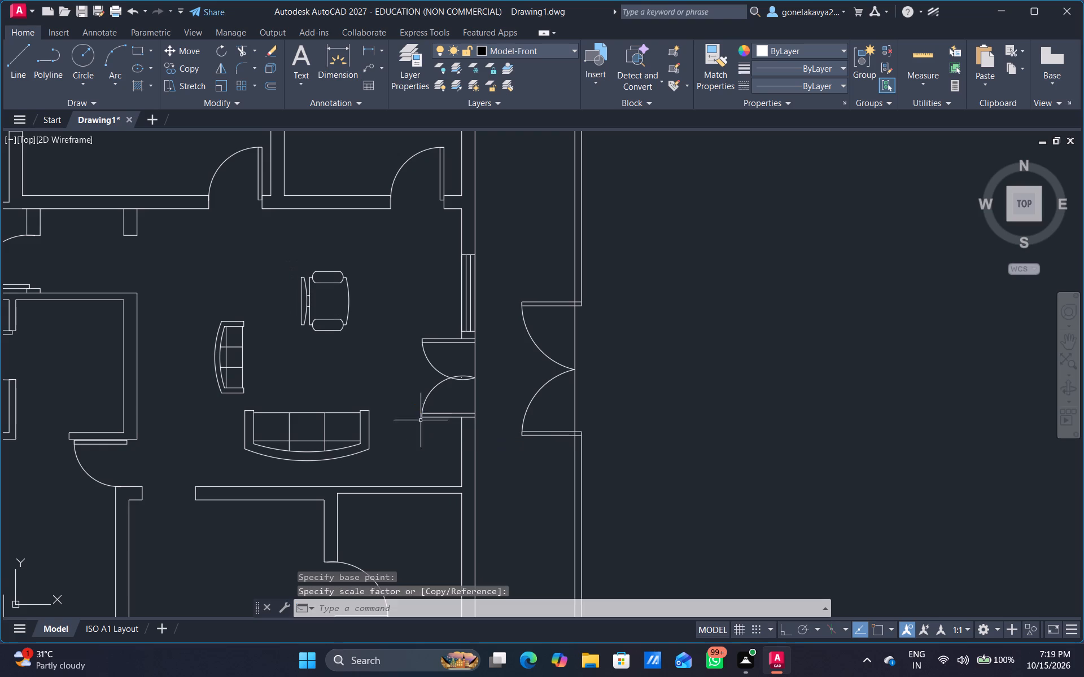
Move the armchair in the living hall southeast, in front of the double door and level with the vertical sofa.
left_click(326, 327)
left_click(318, 322)
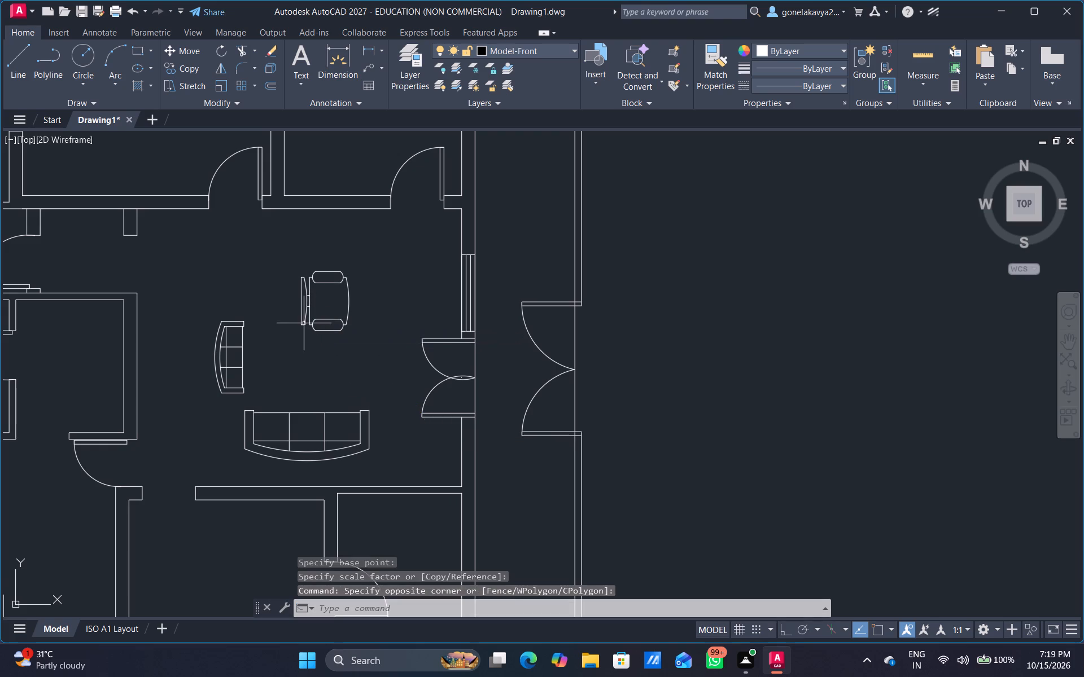
right_click(301, 324)
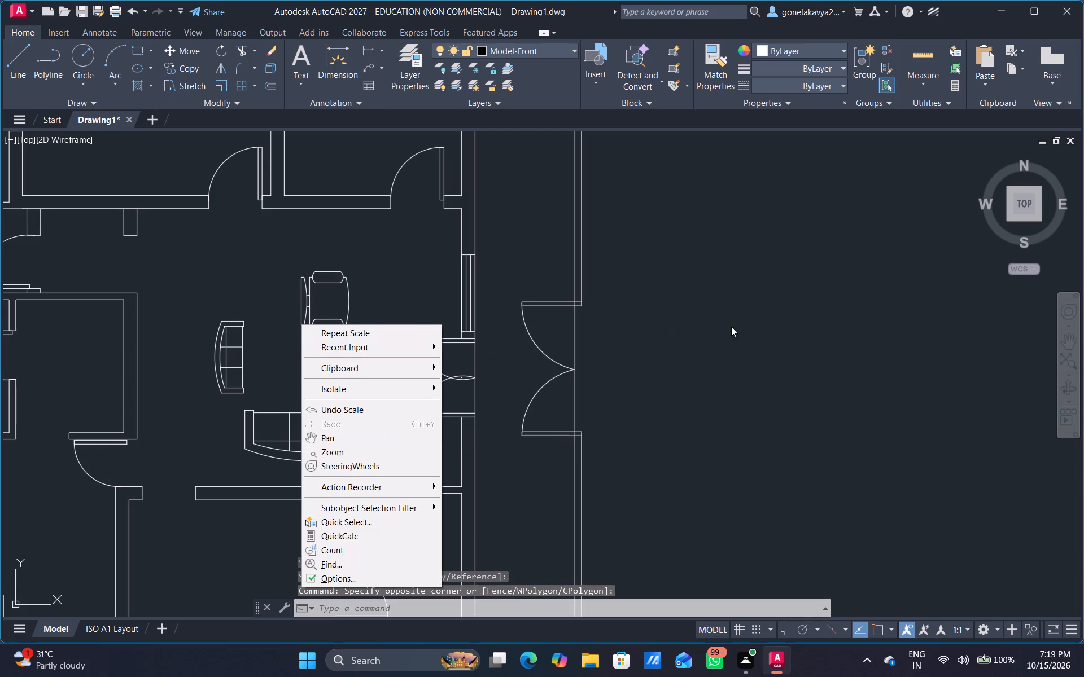
key("Escape")
left_click(314, 282)
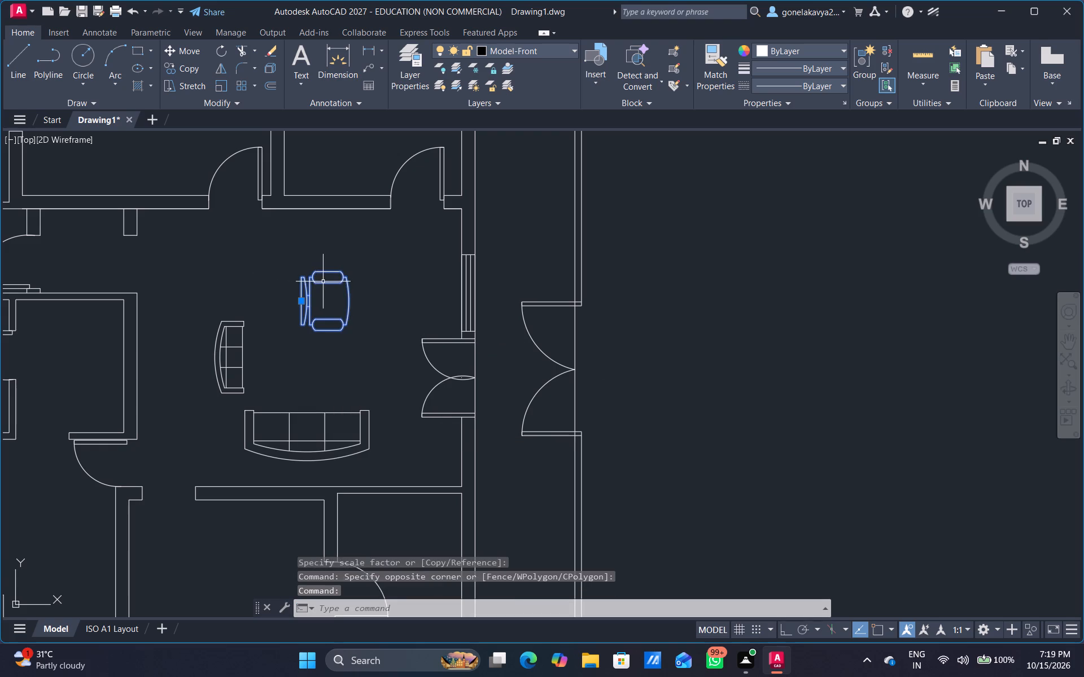
right_click(323, 282)
left_click(449, 406)
left_click(360, 349)
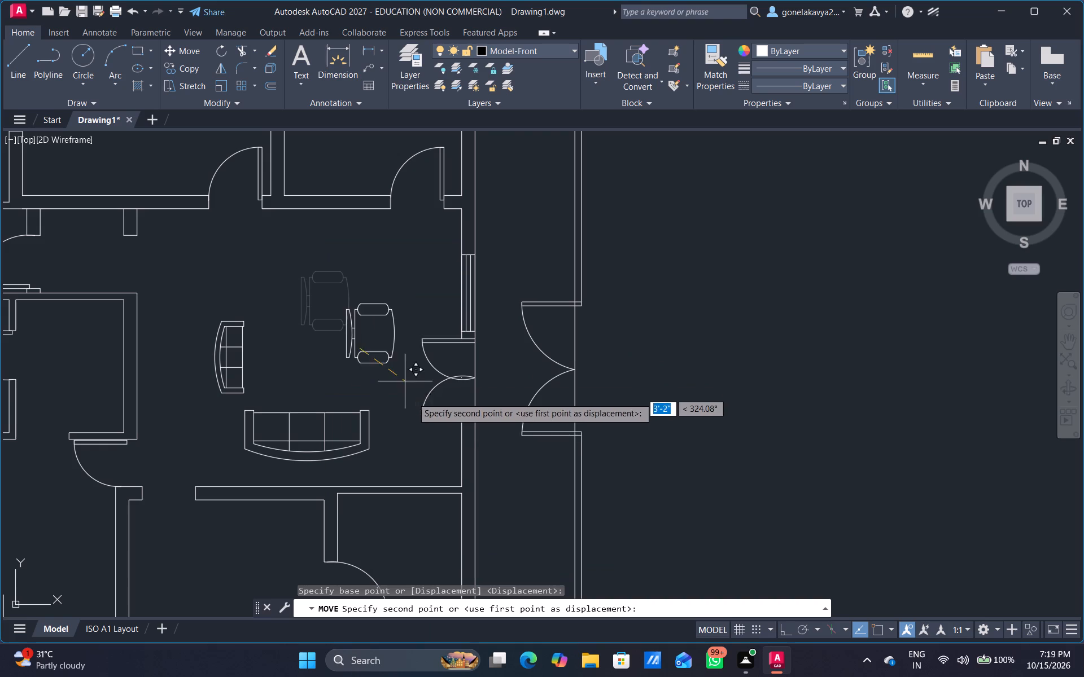
left_click(416, 406)
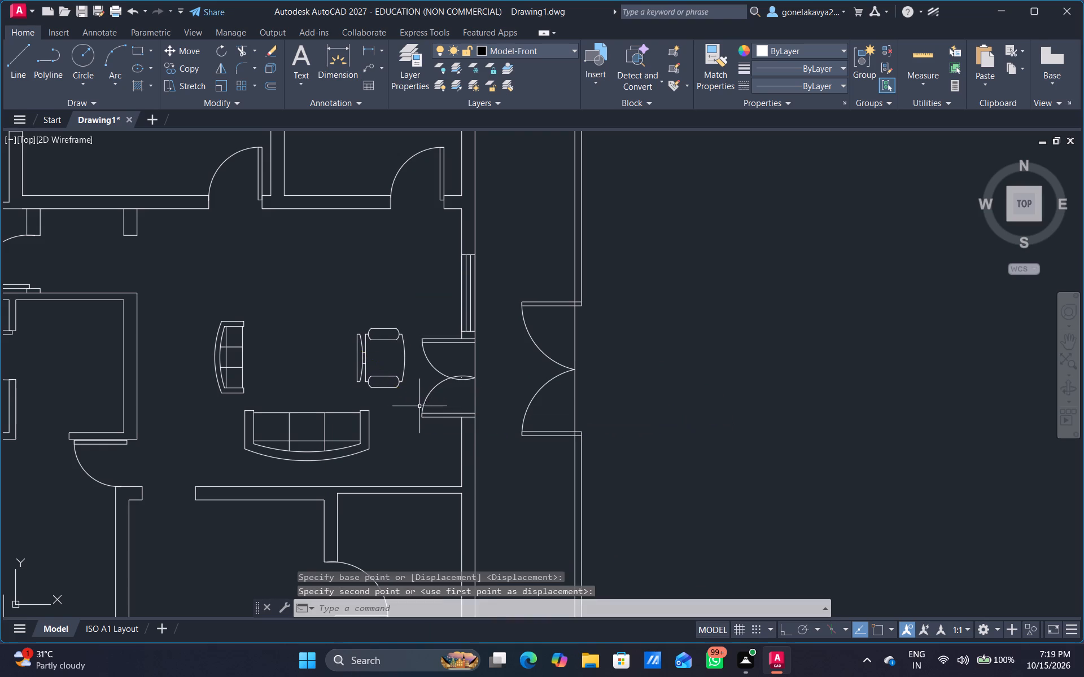
Draw a rectangular coffee table about 2'-2" by 2' between the vertical sofa and the armchair.
scroll(439, 407, "down", 2)
middle_click_drag(422, 385, 415, 355)
scroll(368, 371, "up", 1)
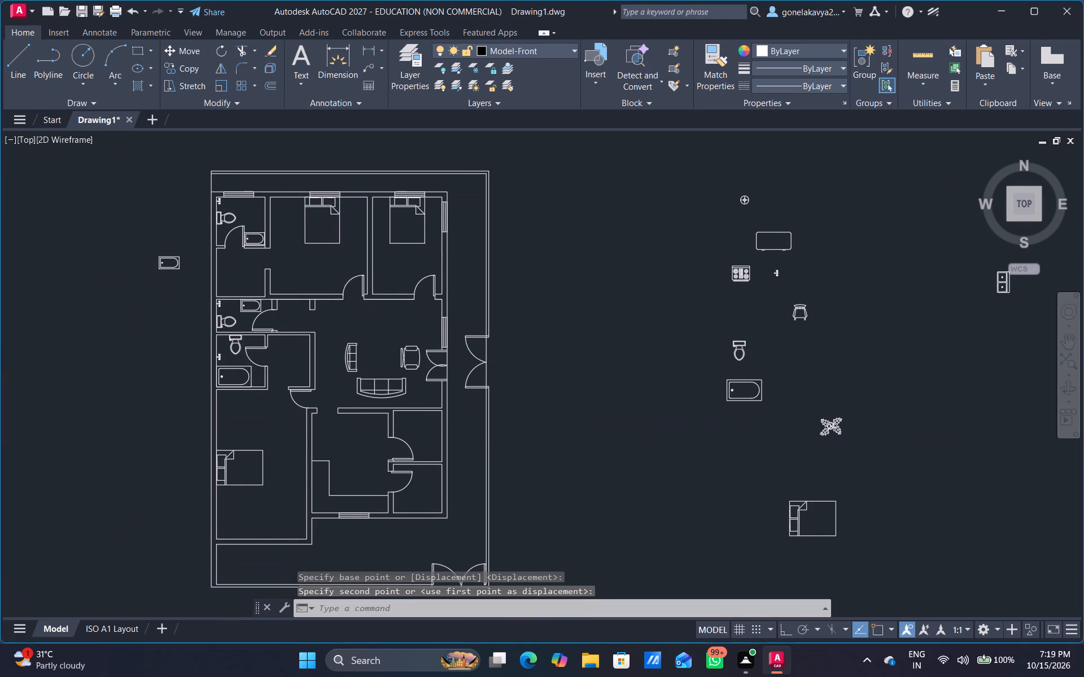
key("r")
type("EC")
key("space")
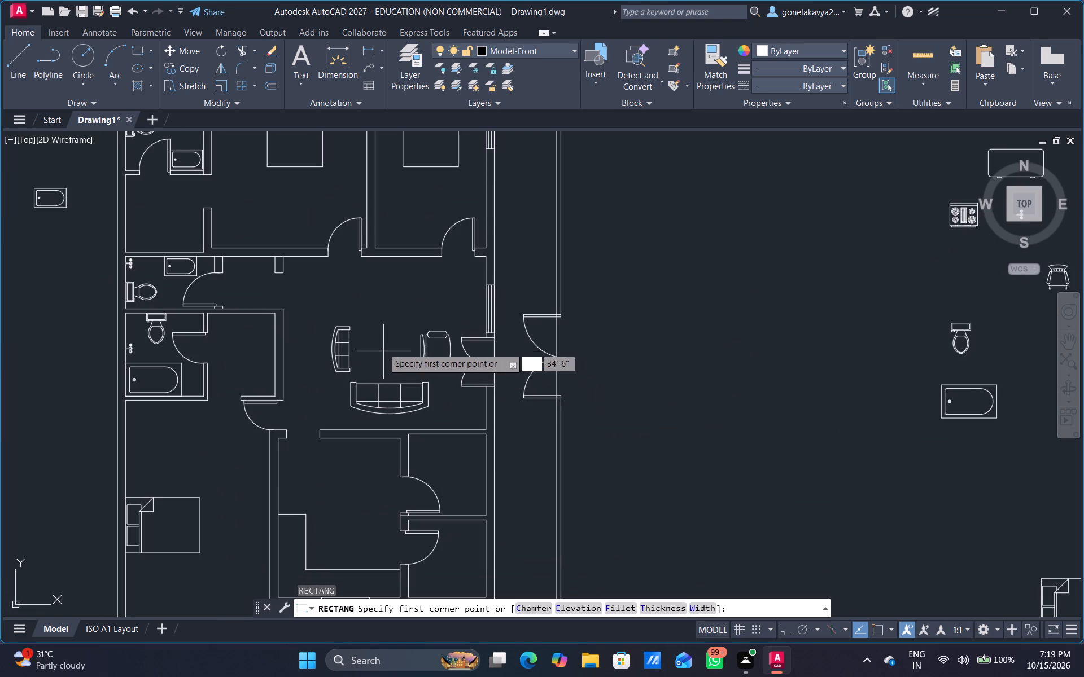
scroll(382, 340, "up", 2)
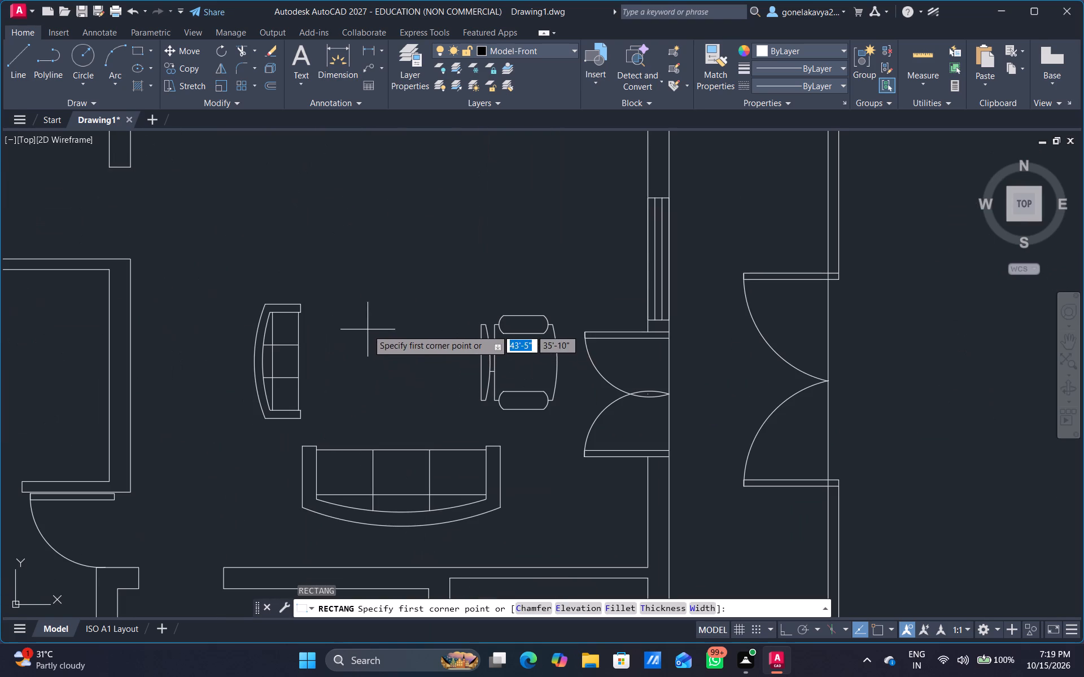
left_click_drag(368, 329, 370, 343)
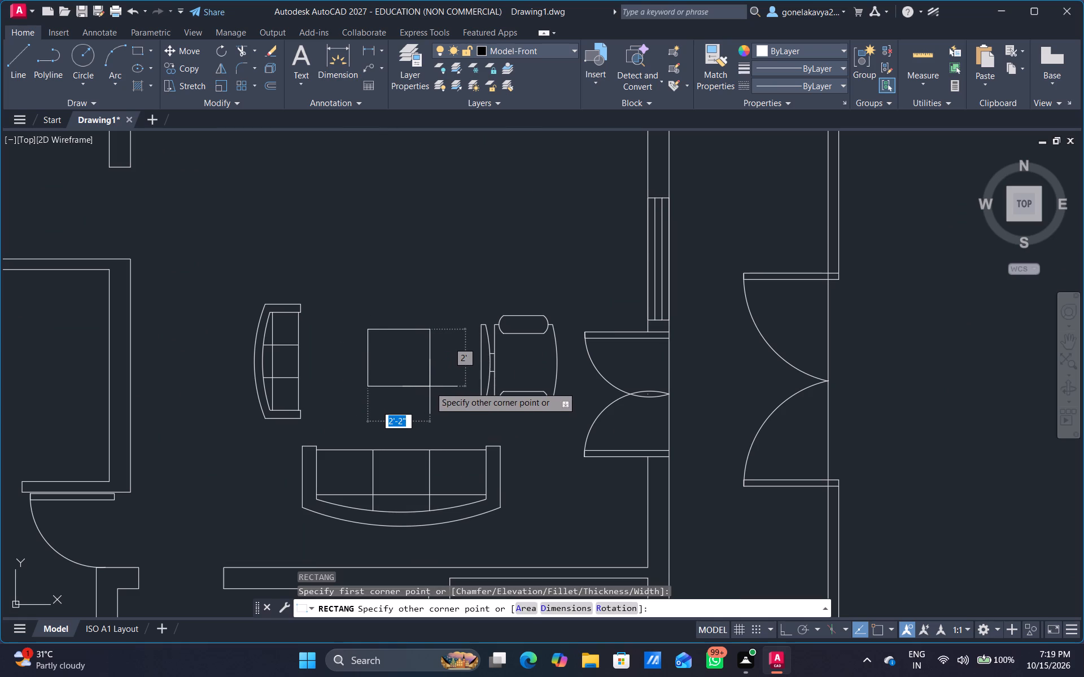
left_click(430, 386)
Draw a smaller rectangle roughly centred inside the coffee table, about half its size.
scroll(383, 360, "up", 1)
key("space")
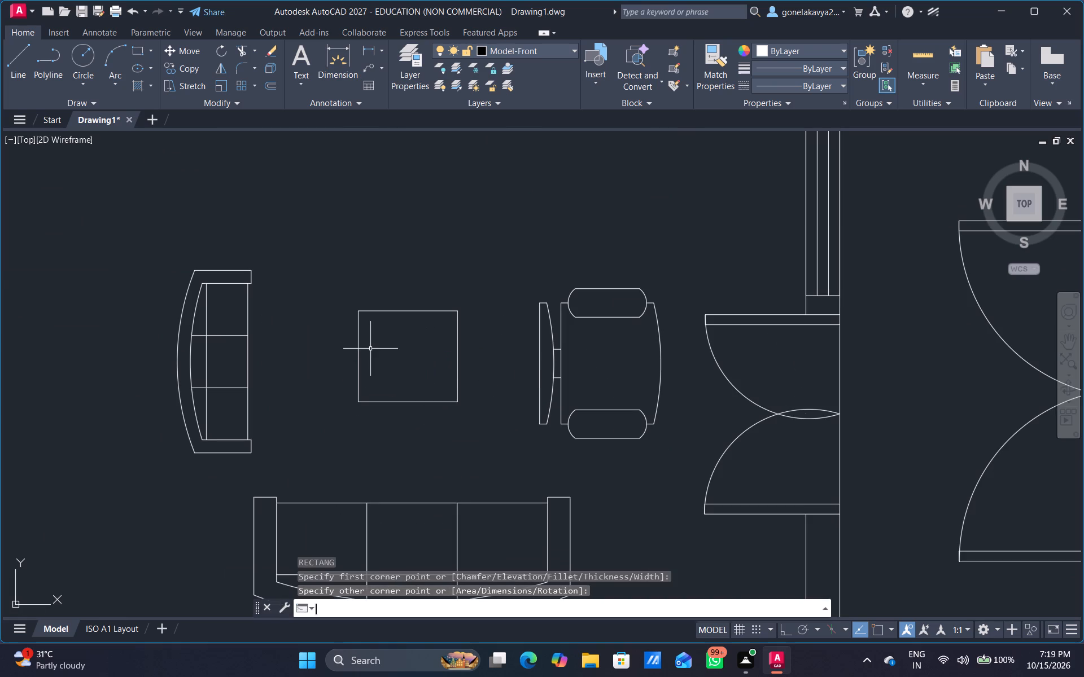
left_click_drag(382, 340, 384, 346)
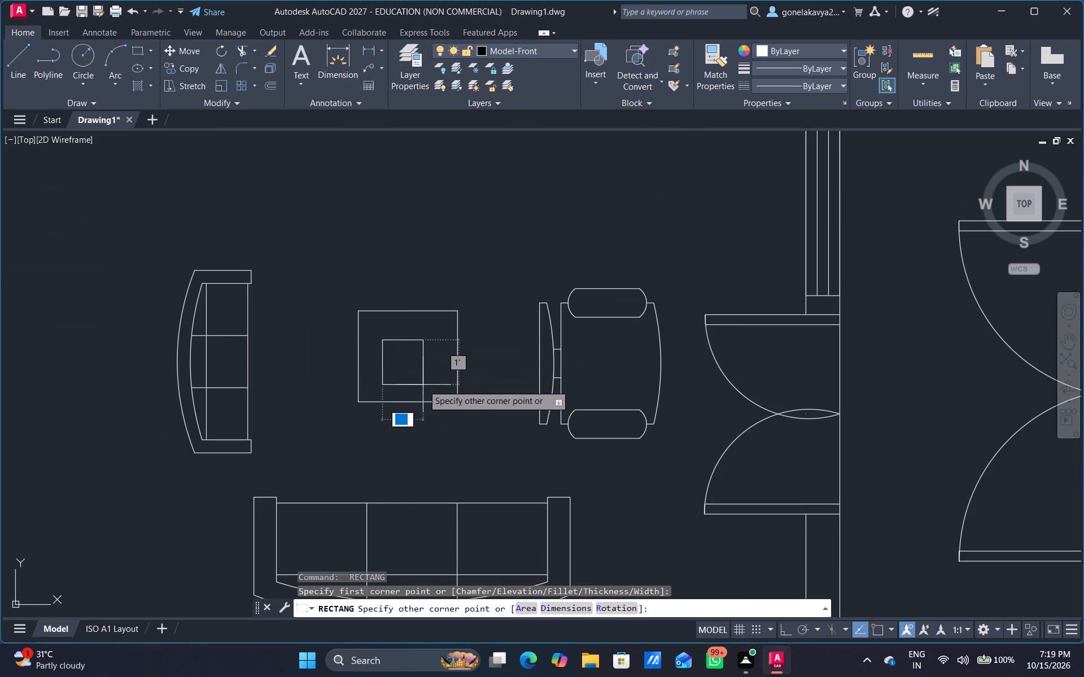
left_click(433, 381)
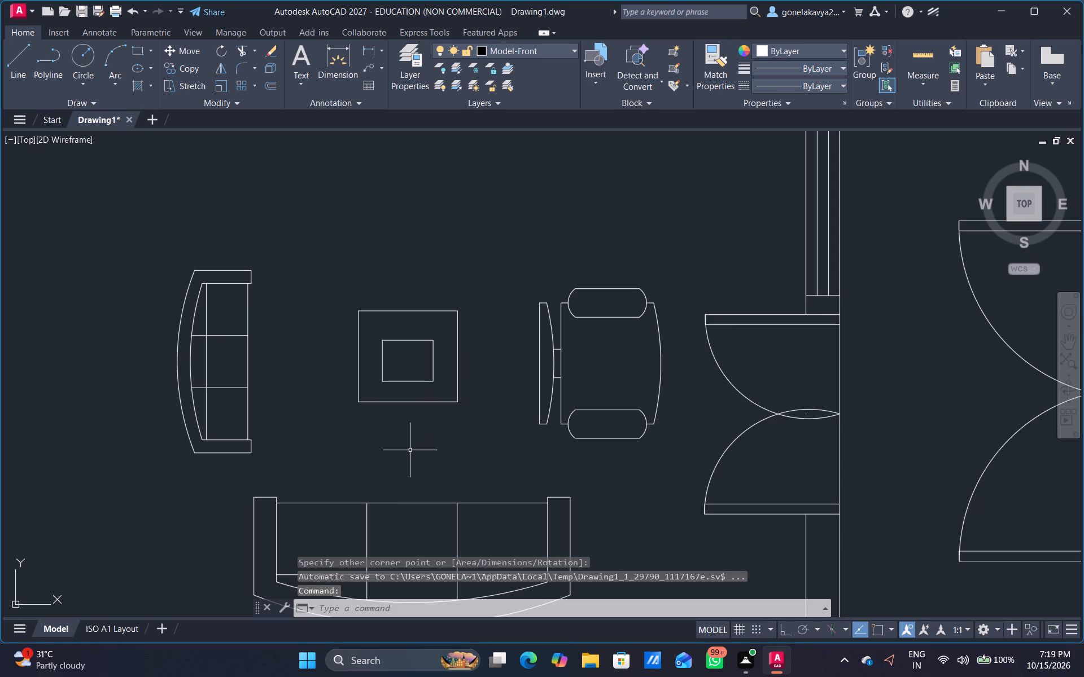
Draw two crossing diagonal lines from the inner rectangle's lower corners, running slightly past its opposite upper corners.
key("l")
key("Return")
scroll(390, 394, "up", 3)
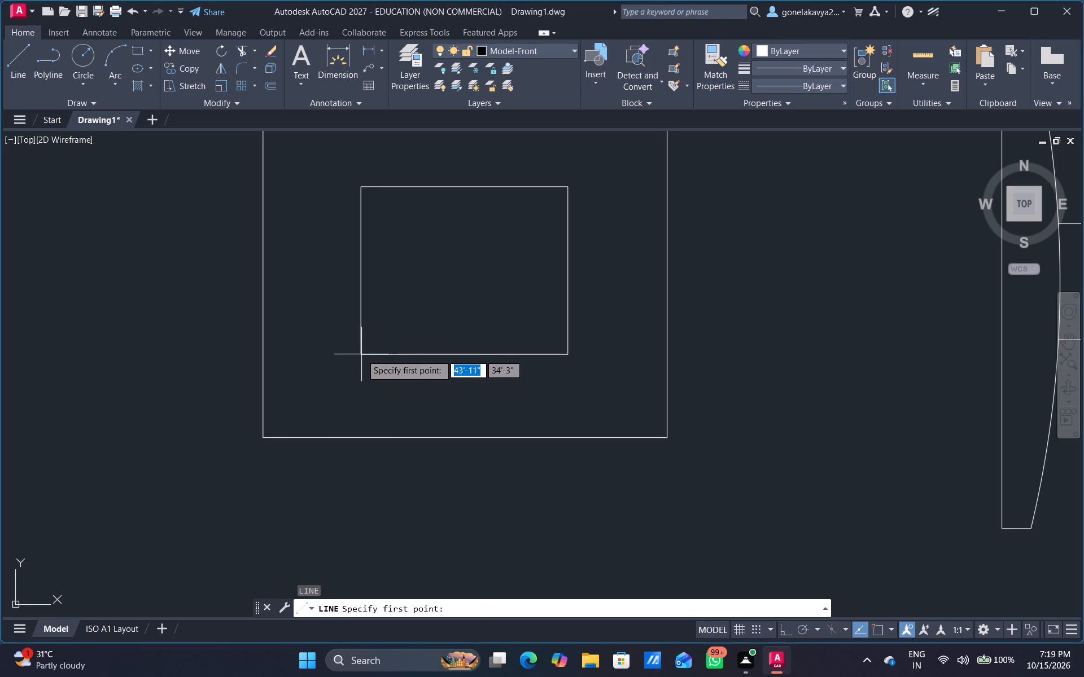
left_click_drag(361, 355, 385, 338)
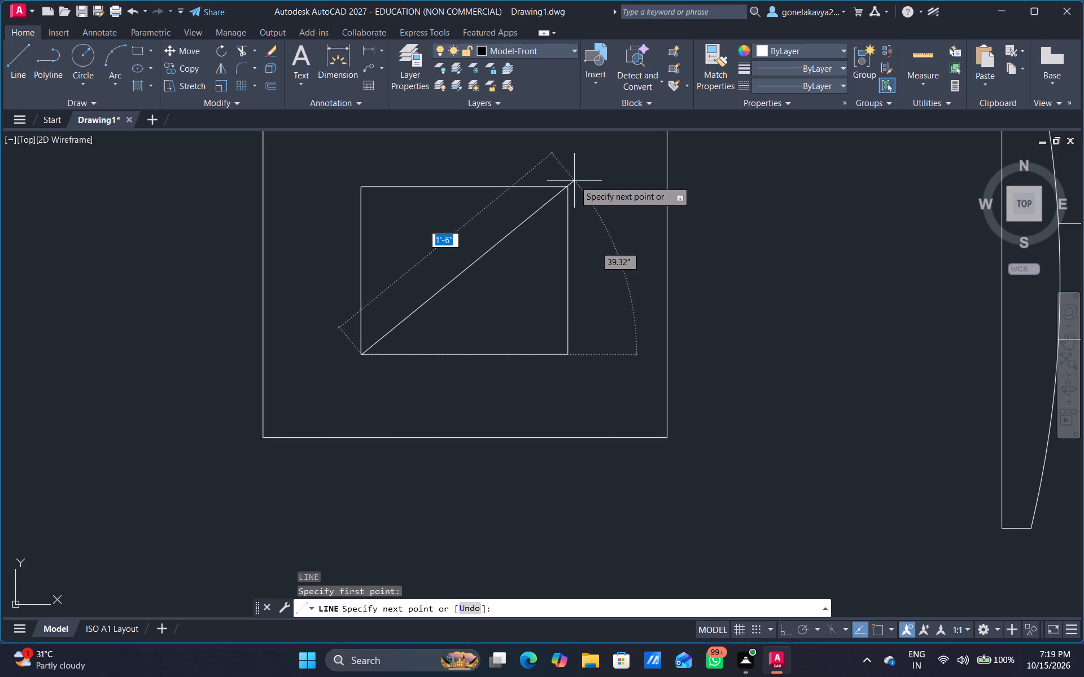
left_click(575, 181)
key("space")
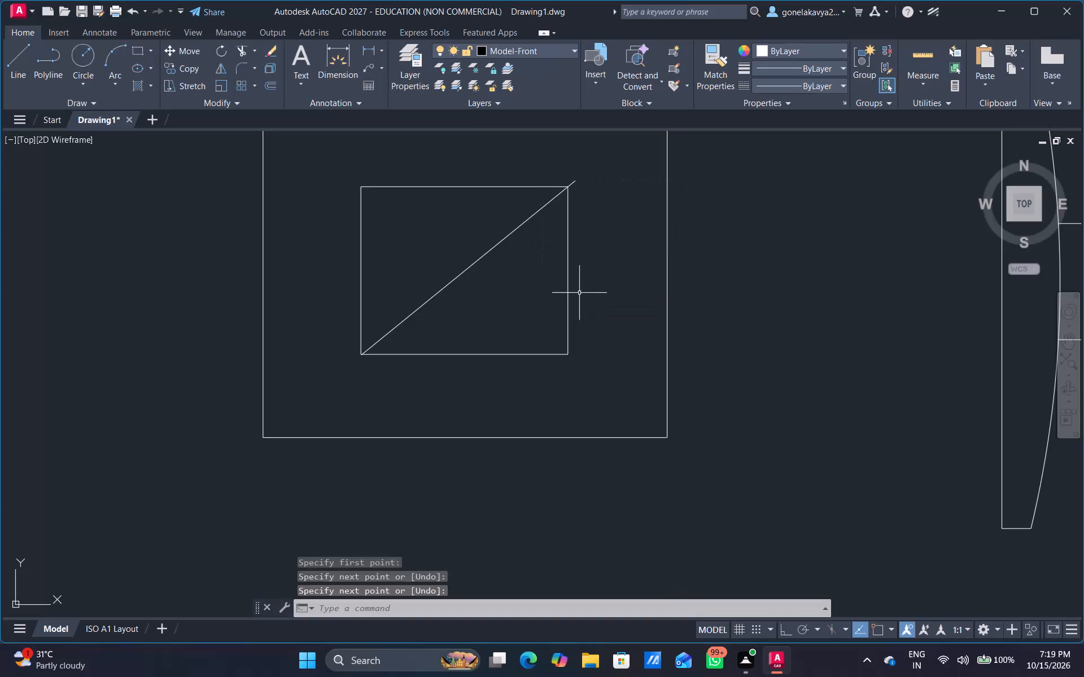
key("l")
key("Return")
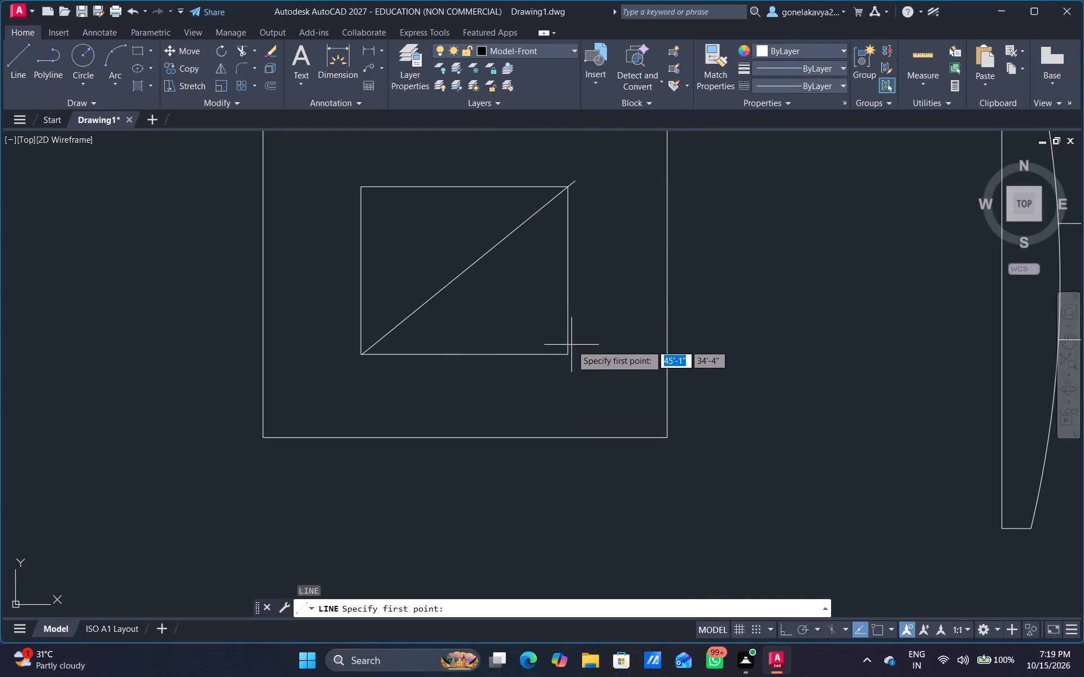
left_click_drag(567, 354, 561, 341)
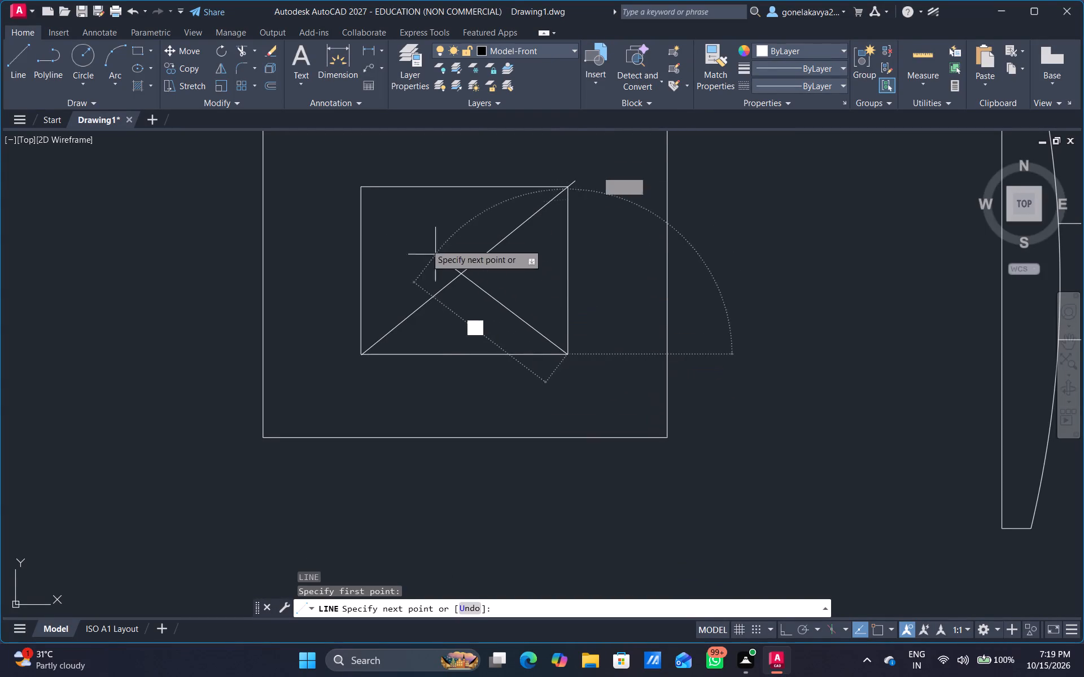
left_click(346, 172)
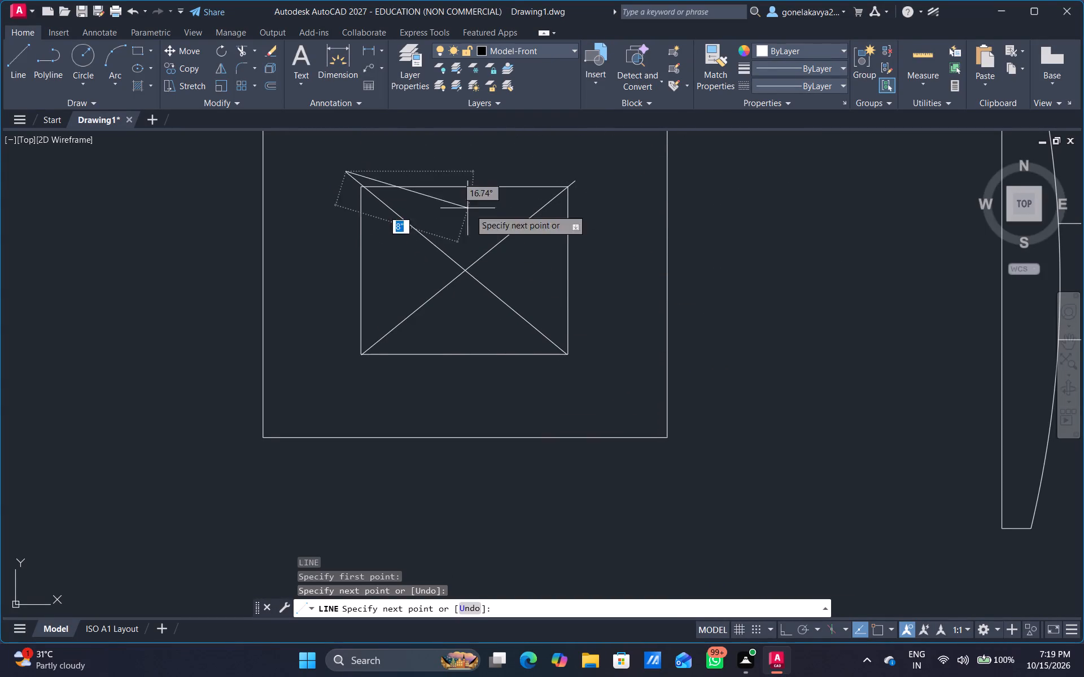
key("Escape")
Trim the ends of both diagonals that extend beyond the inner rectangle's upper corners.
key("t")
key("y")
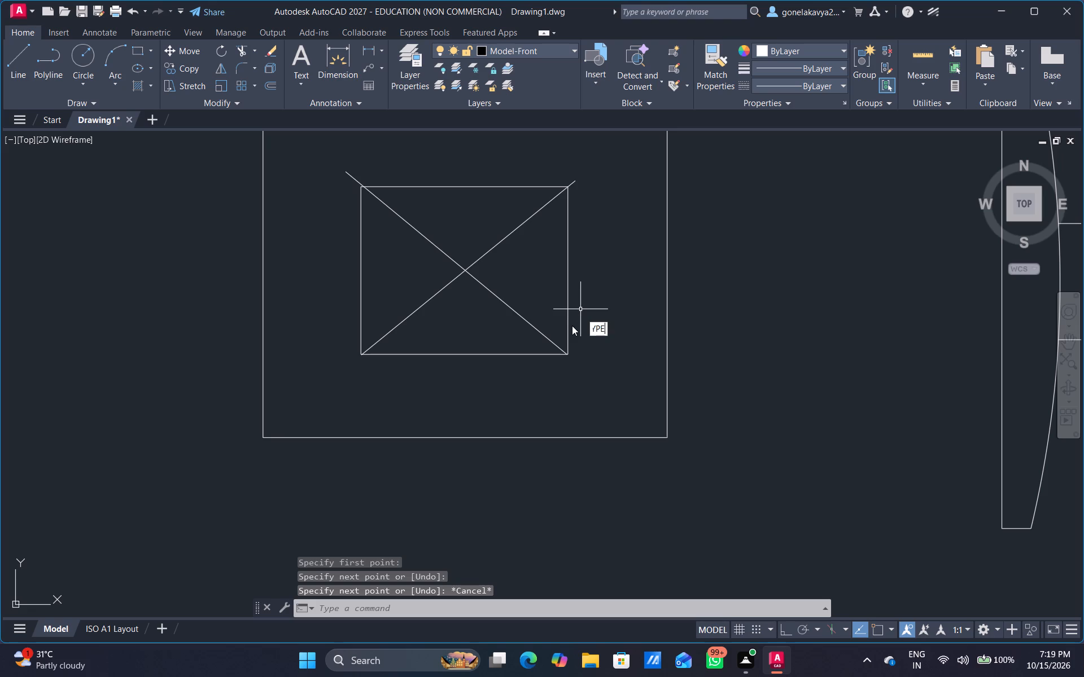
key("BackSpace")
key("BackSpace")
key("BackSpace")
key("Escape")
type("TR")
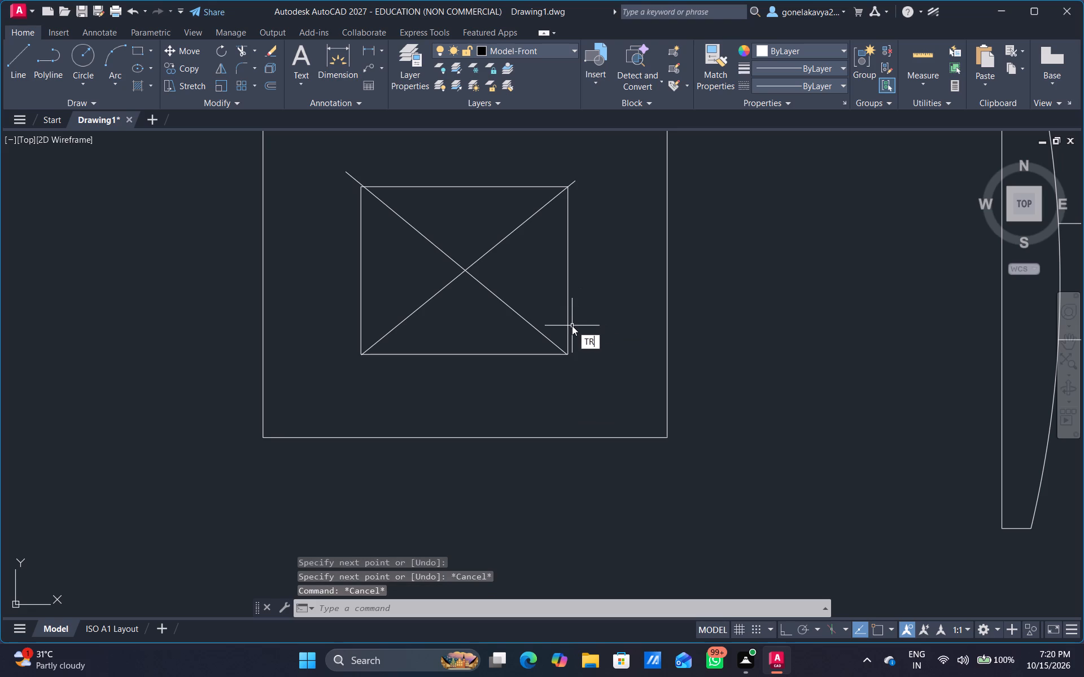
key("space")
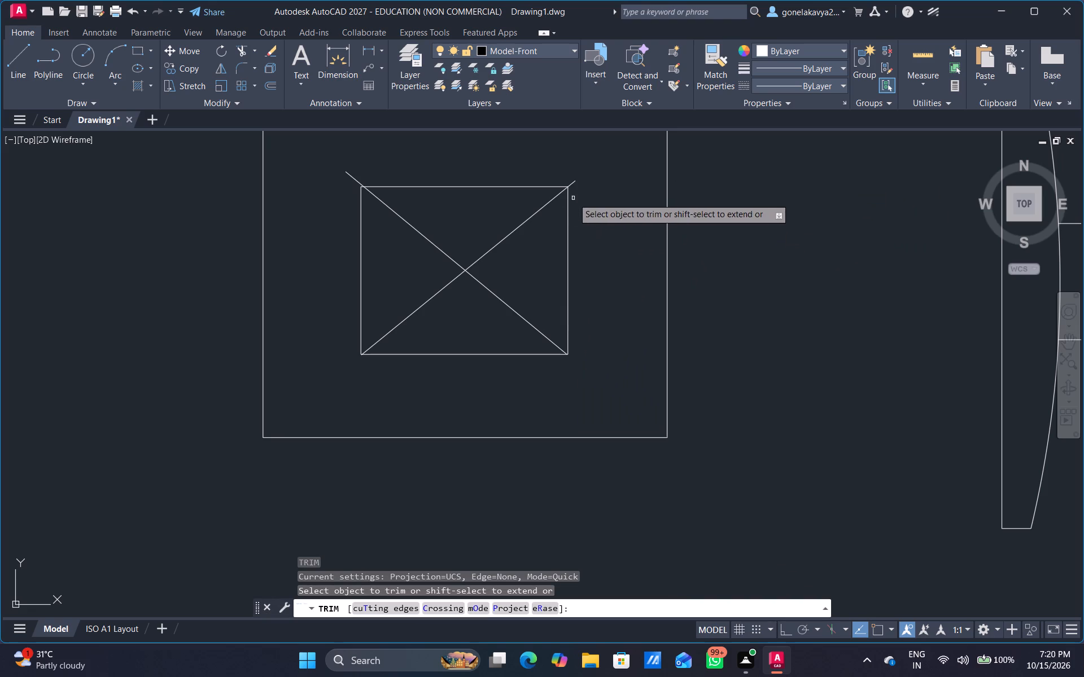
left_click(572, 186)
left_click_drag(352, 176, 345, 179)
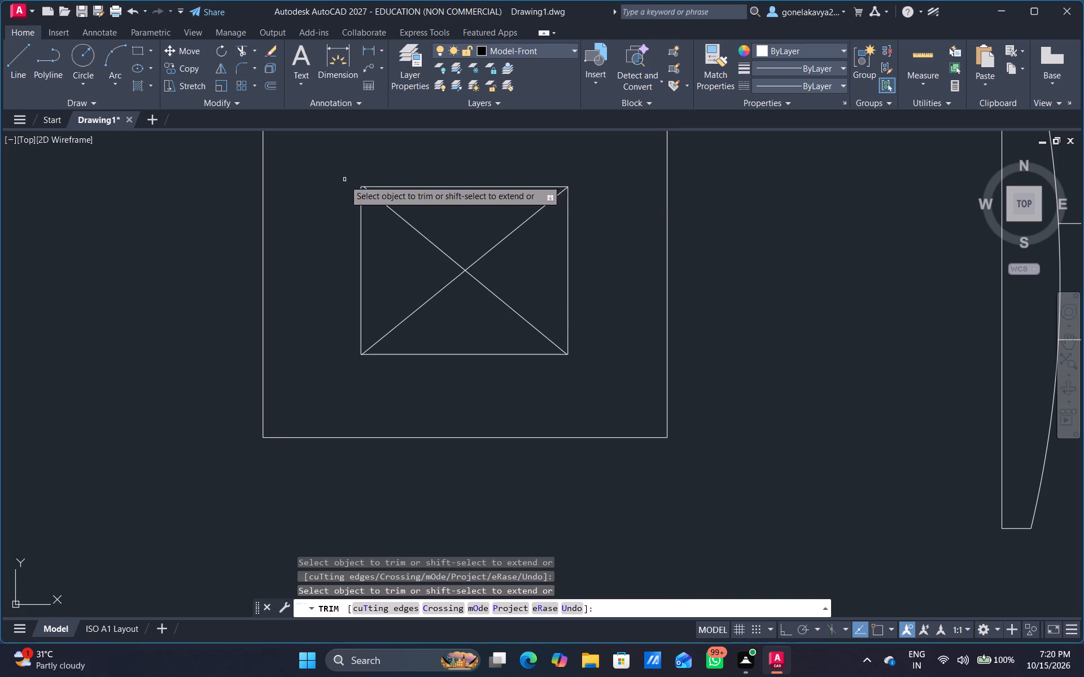
scroll(535, 244, "down", 3)
scroll(638, 354, "down", 3)
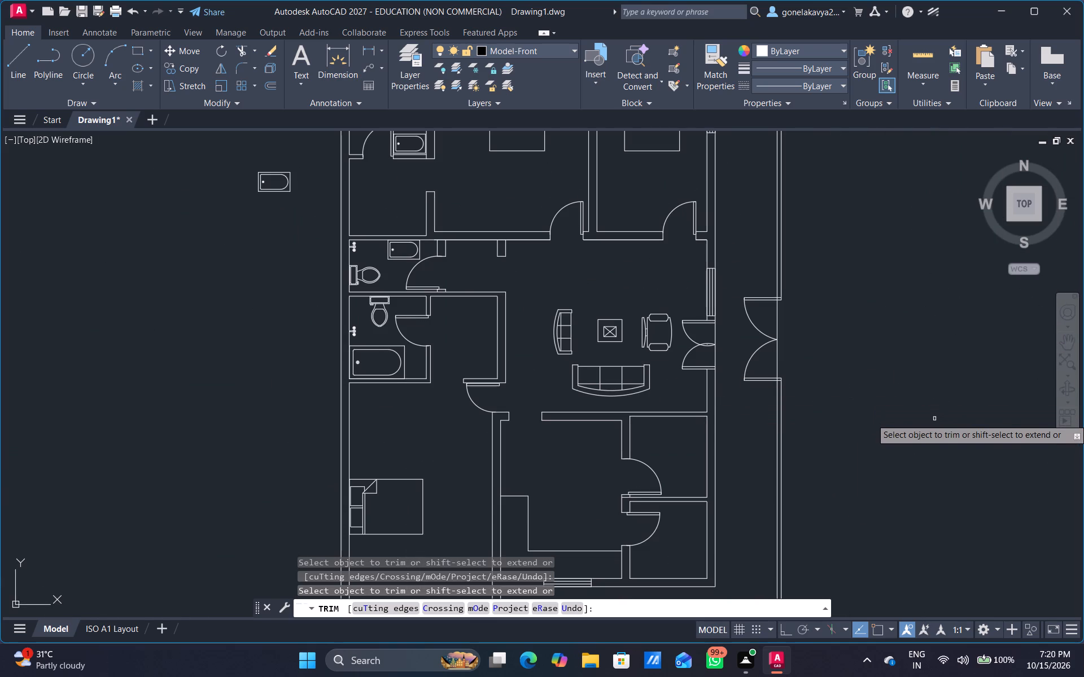
key("Escape")
Move the stove from the furniture set onto the kitchen's south counter, in front of the window.
scroll(786, 464, "down", 1)
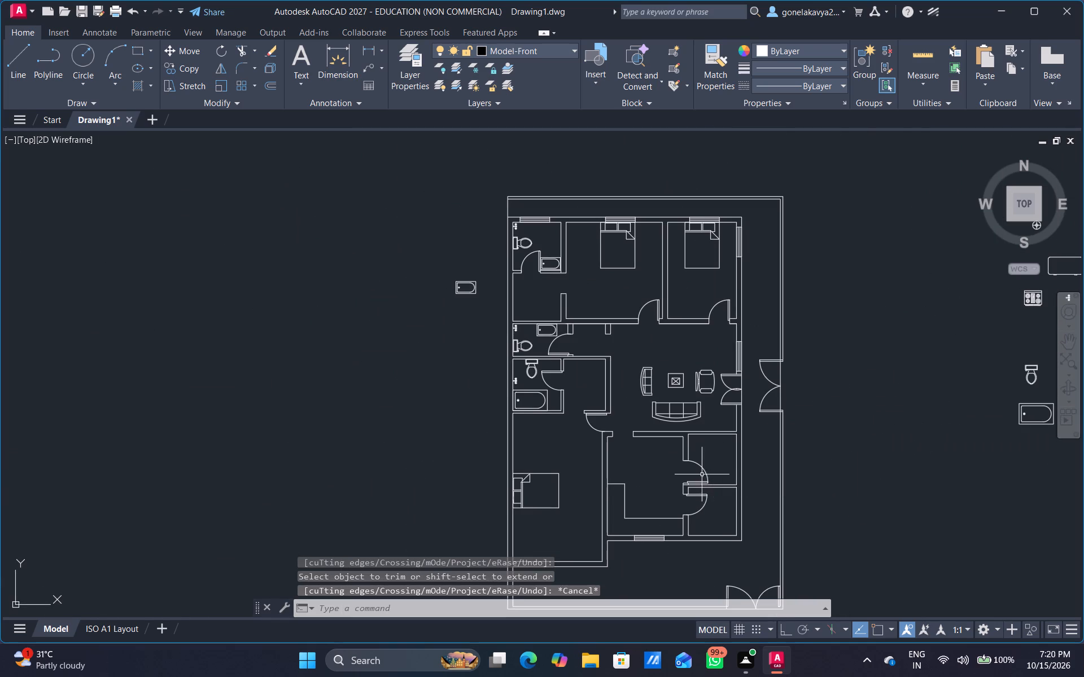
middle_click_drag(663, 483, 360, 461)
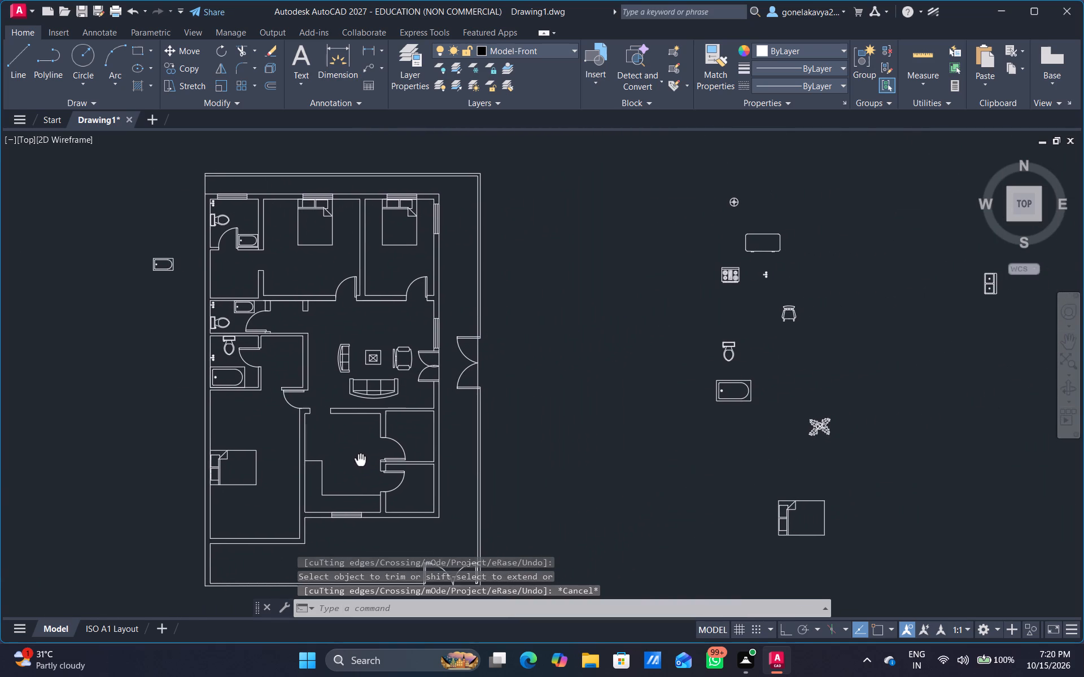
middle_click_drag(360, 461, 361, 461)
left_click(733, 279)
right_click(733, 279)
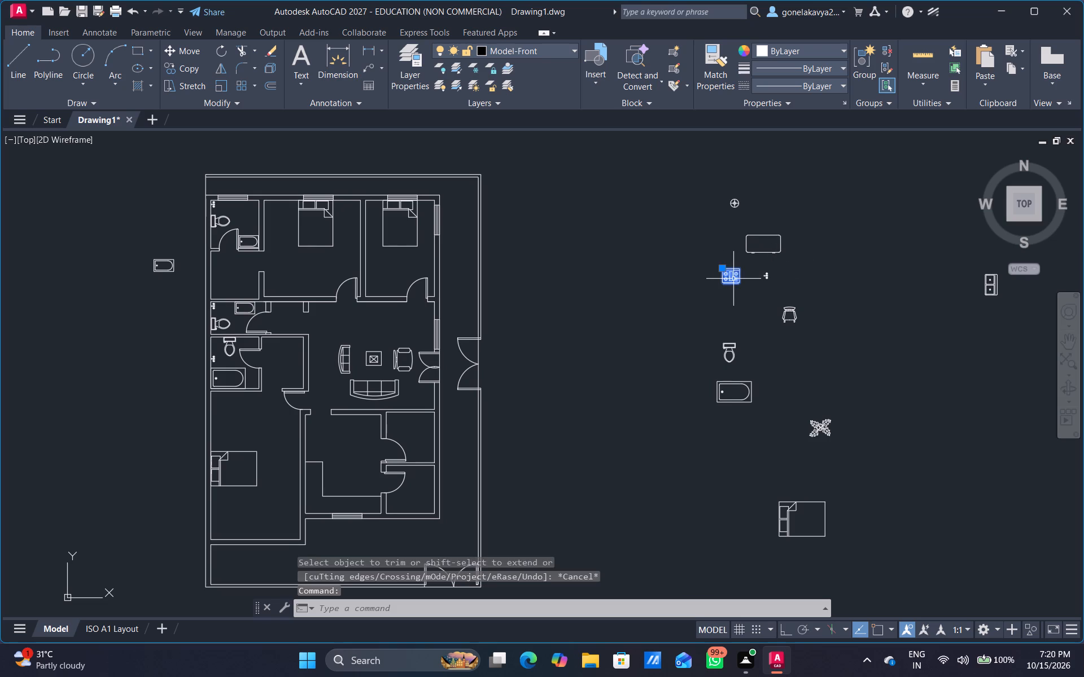
left_click(734, 280)
right_click(734, 280)
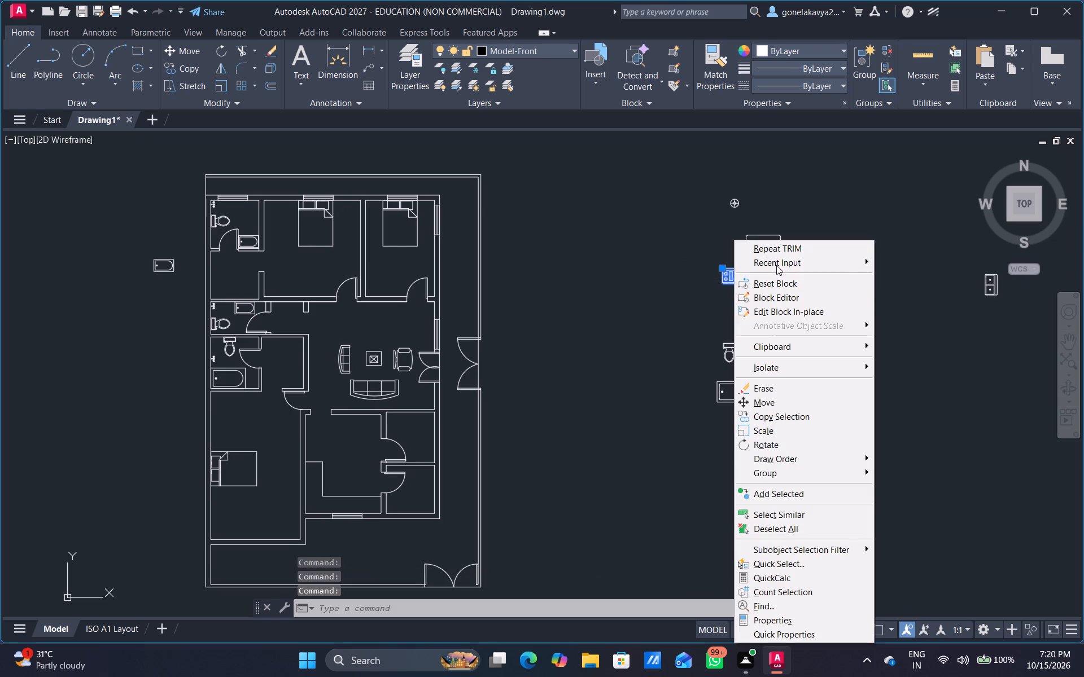
left_click(799, 399)
left_click_drag(727, 280, 679, 328)
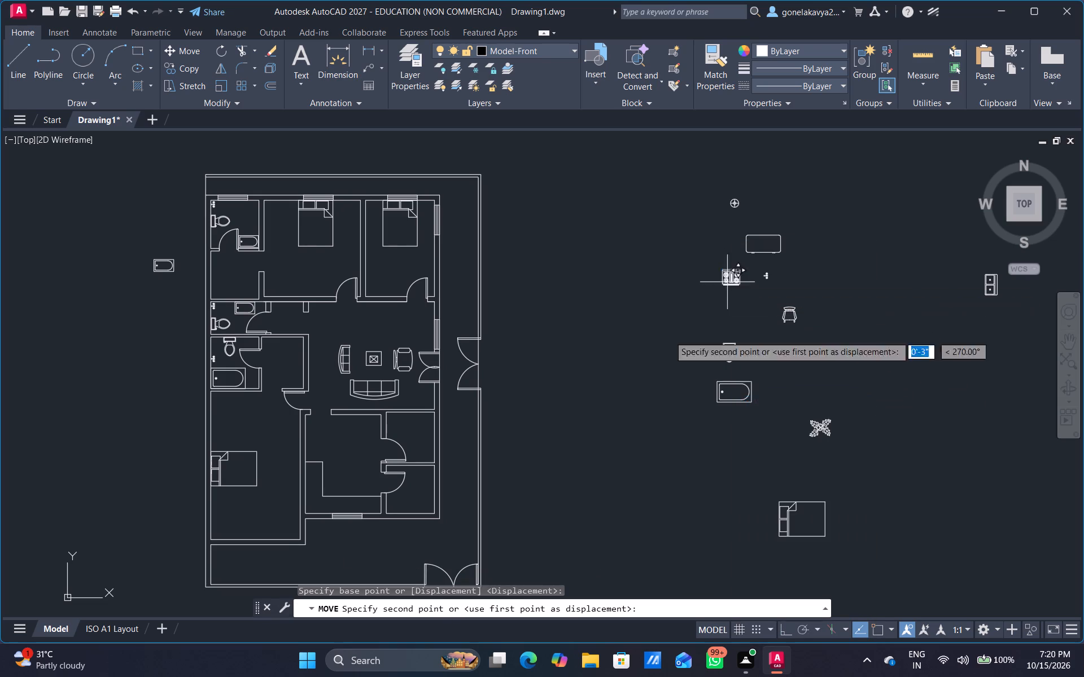
scroll(322, 499, "up", 4)
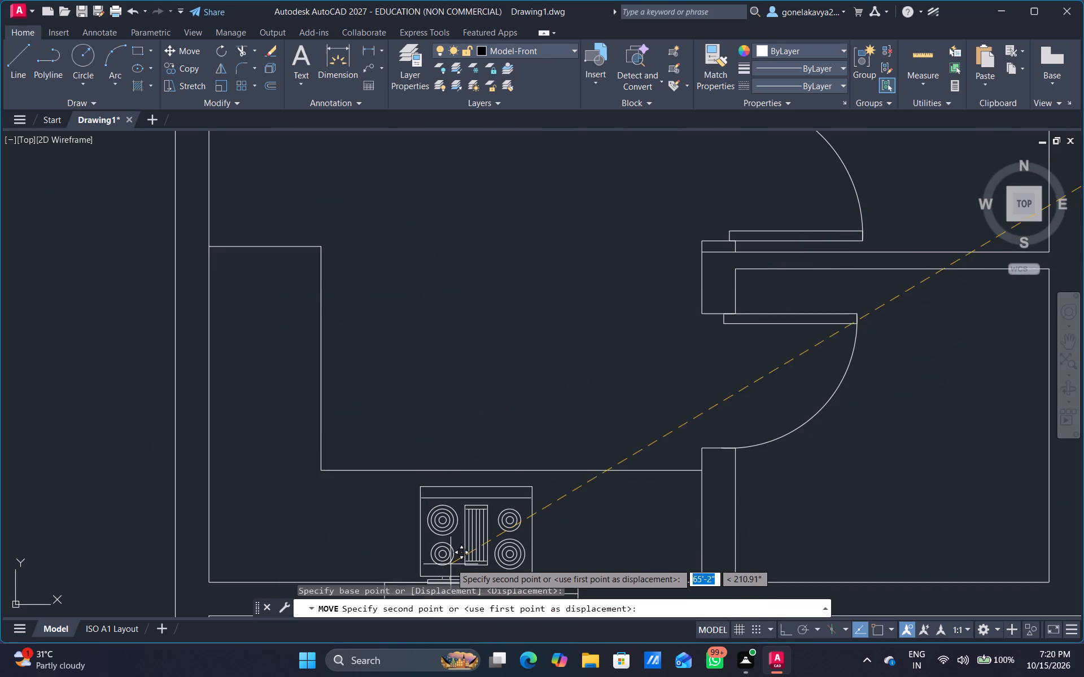
left_click(453, 561)
Move the double-bowl sink from the furniture set onto the kitchen's west counter, north-west of the stove.
scroll(601, 431, "down", 3)
middle_click_drag(849, 364, 851, 364)
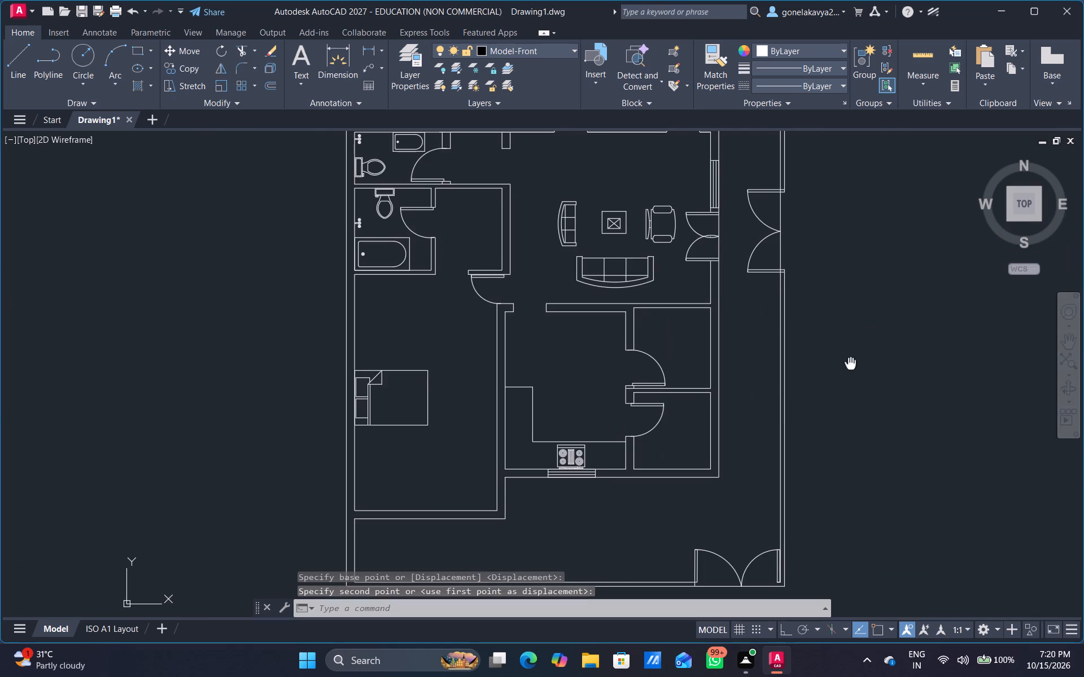
middle_click_drag(851, 364, 631, 466)
scroll(981, 245, "down", 2)
middle_click_drag(977, 267, 777, 357)
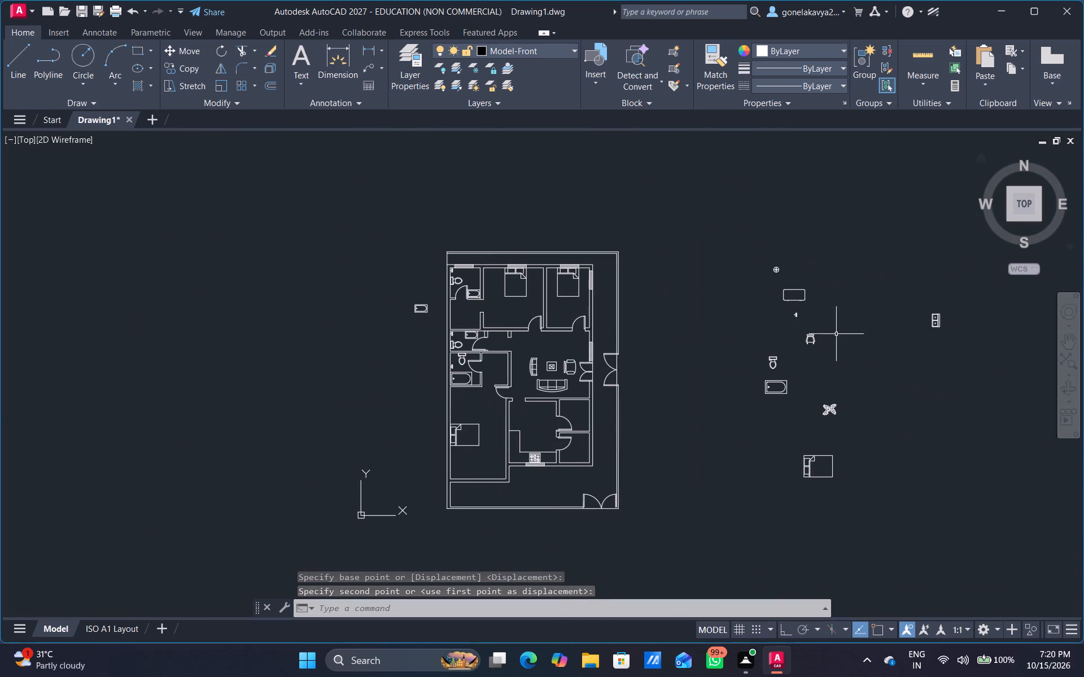
left_click(937, 324)
right_click(929, 324)
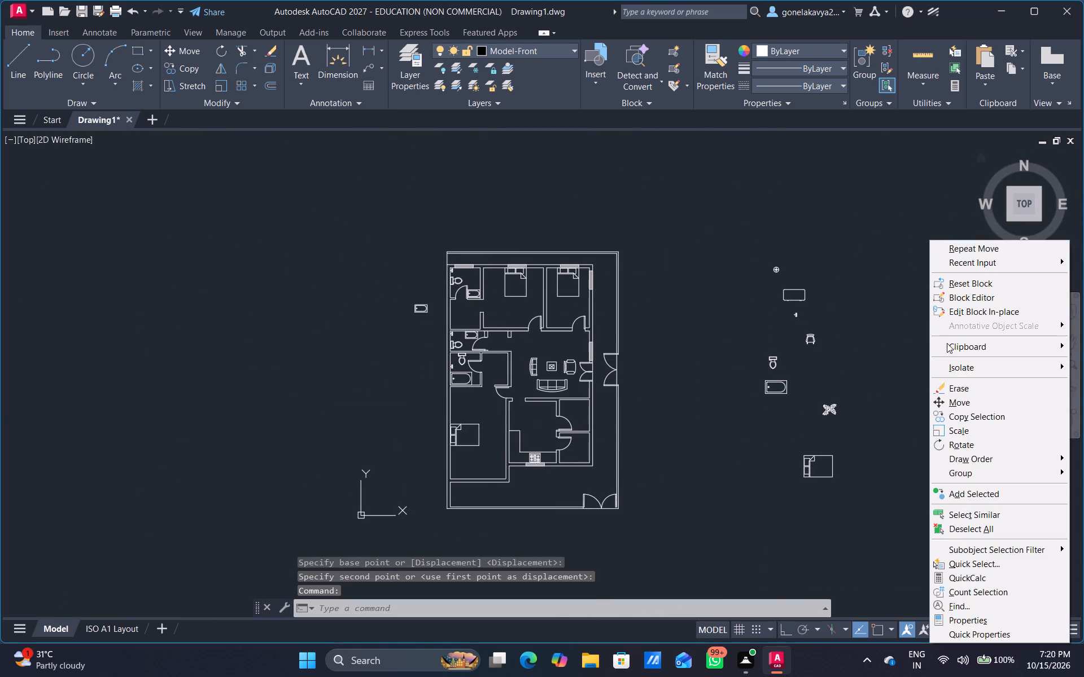
left_click(974, 399)
left_click_drag(954, 347, 925, 363)
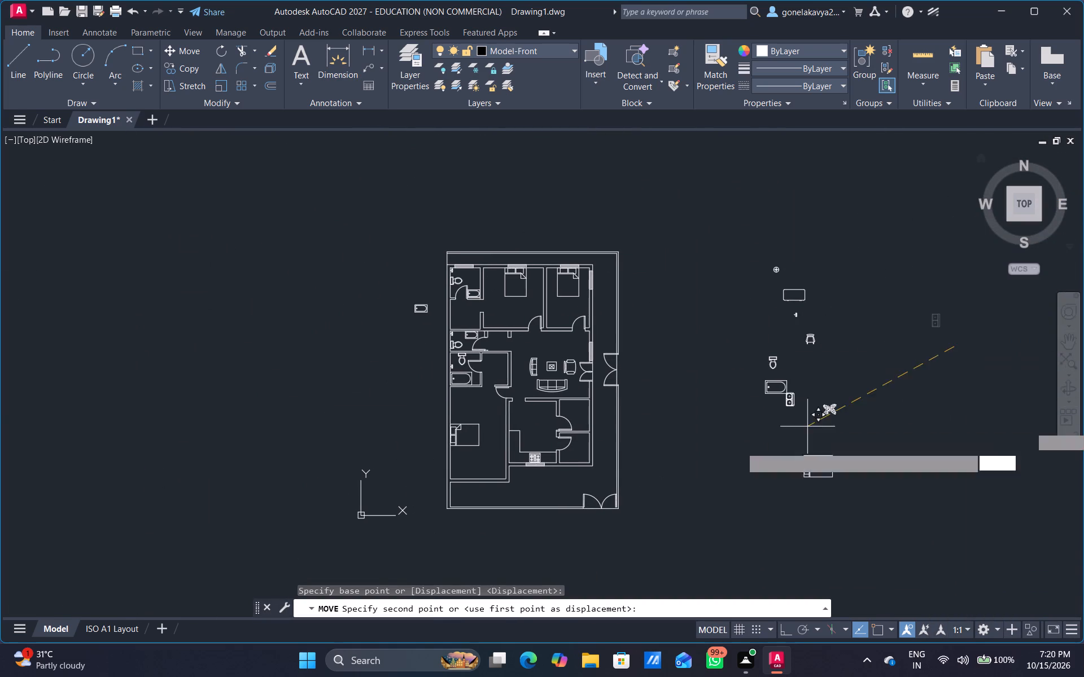
scroll(531, 472, "up", 3)
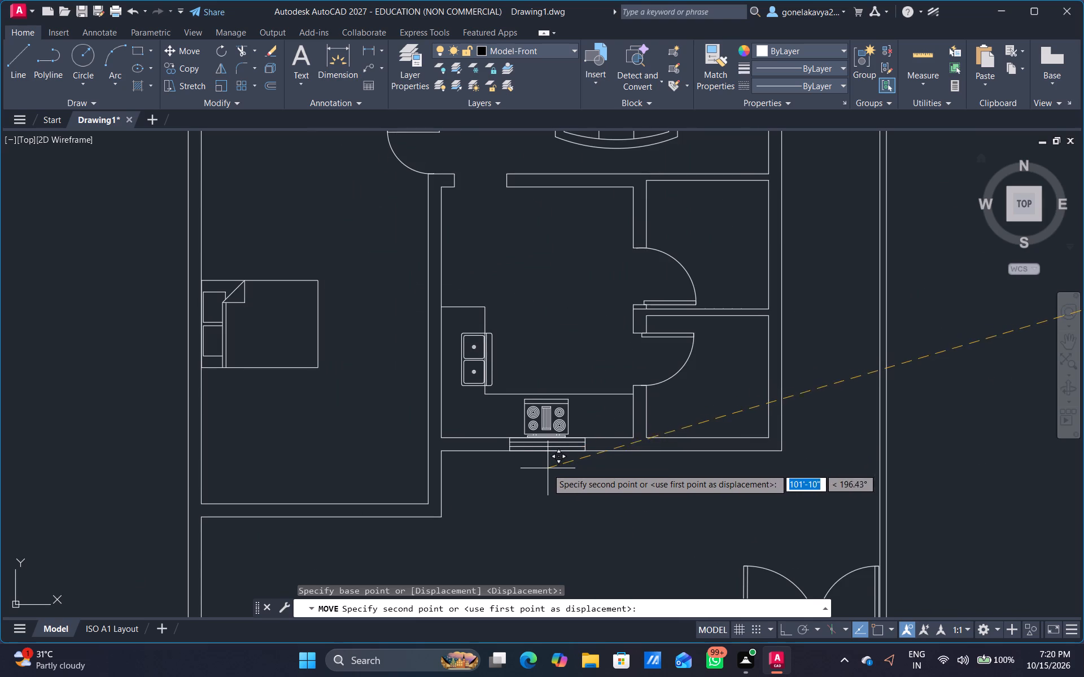
left_click(536, 469)
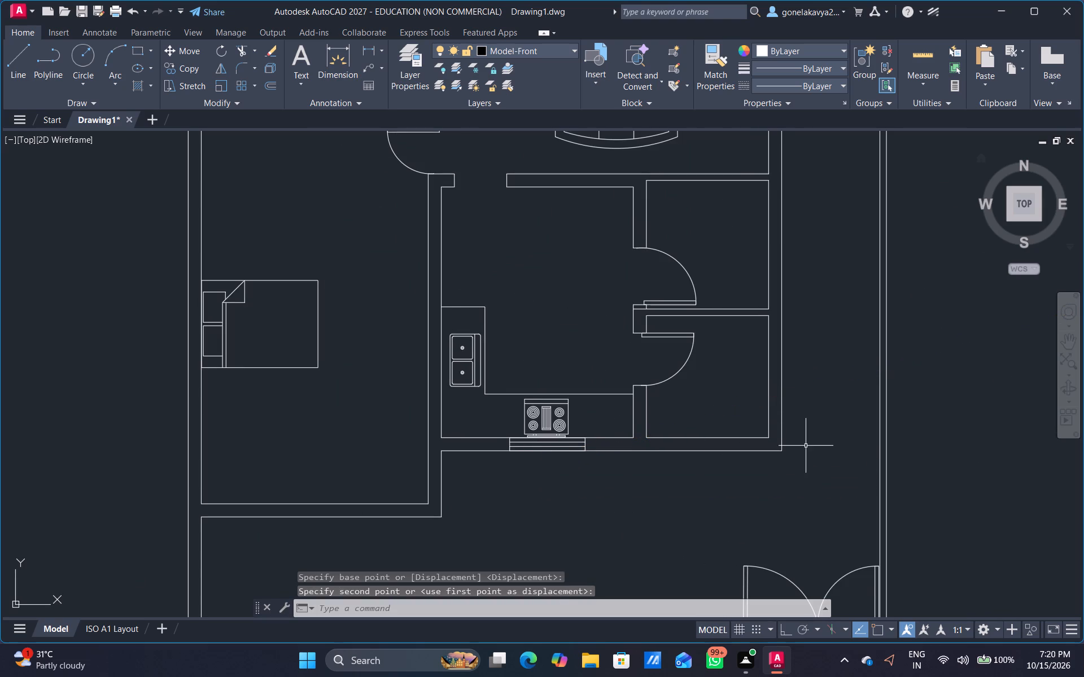
key("Escape")
Copy the plant from the furniture set five times in a staggered cluster at the south-west end of the front yard.
scroll(967, 388, "down", 2)
middle_click_drag(999, 384, 644, 410)
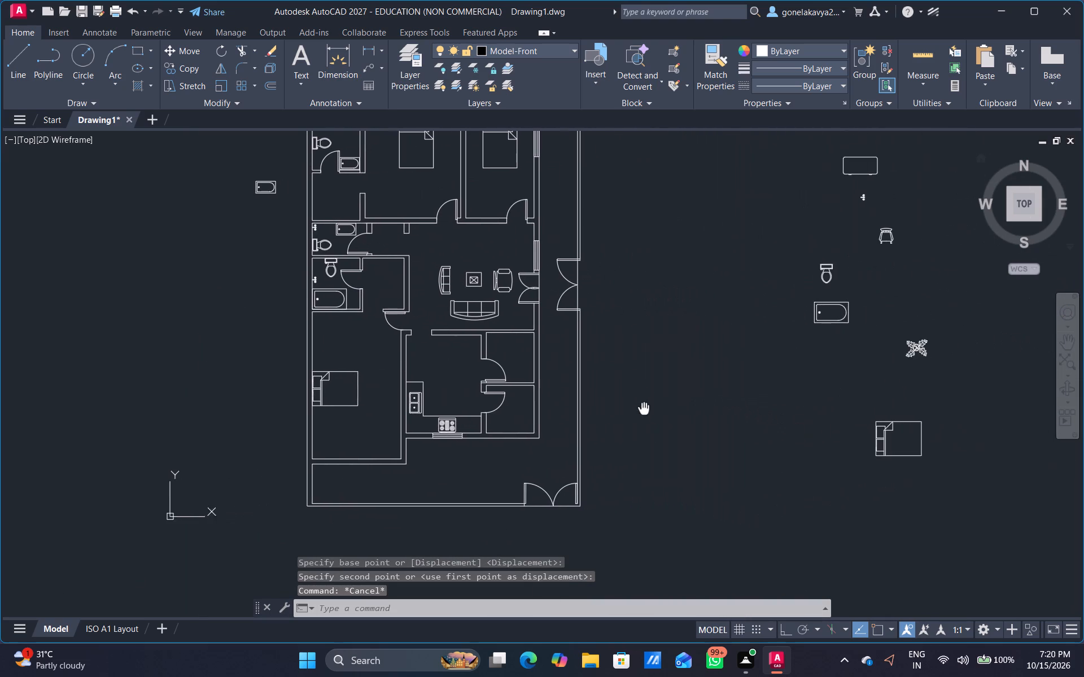
middle_click_drag(644, 410, 645, 410)
left_click(920, 351)
right_click(919, 351)
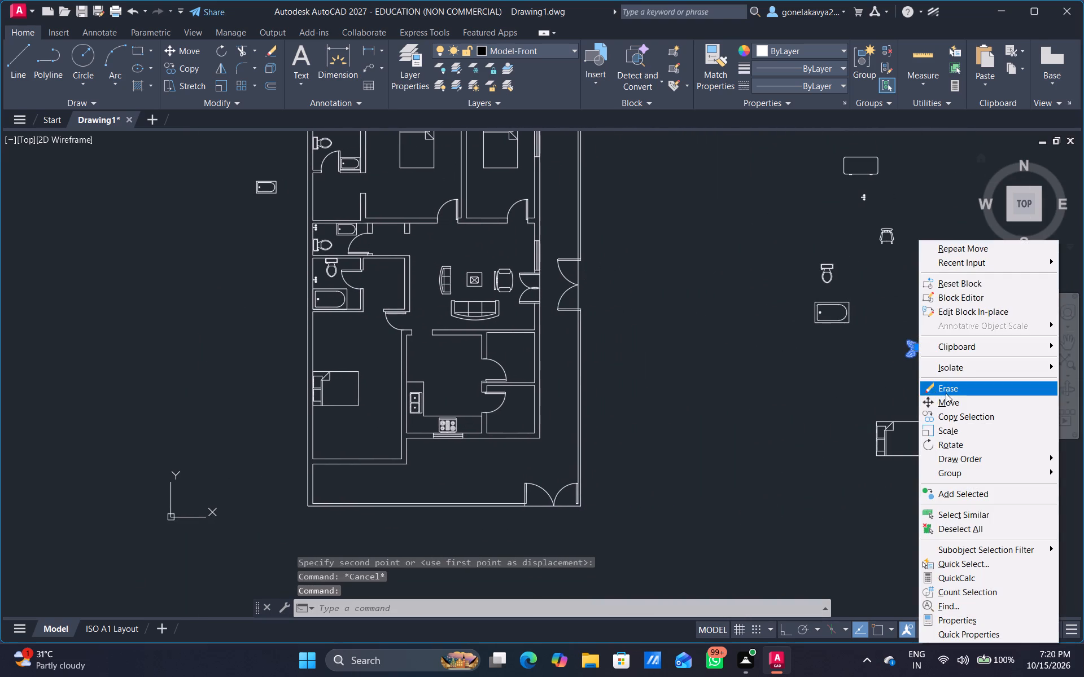
left_click(949, 419)
left_click_drag(928, 389, 901, 402)
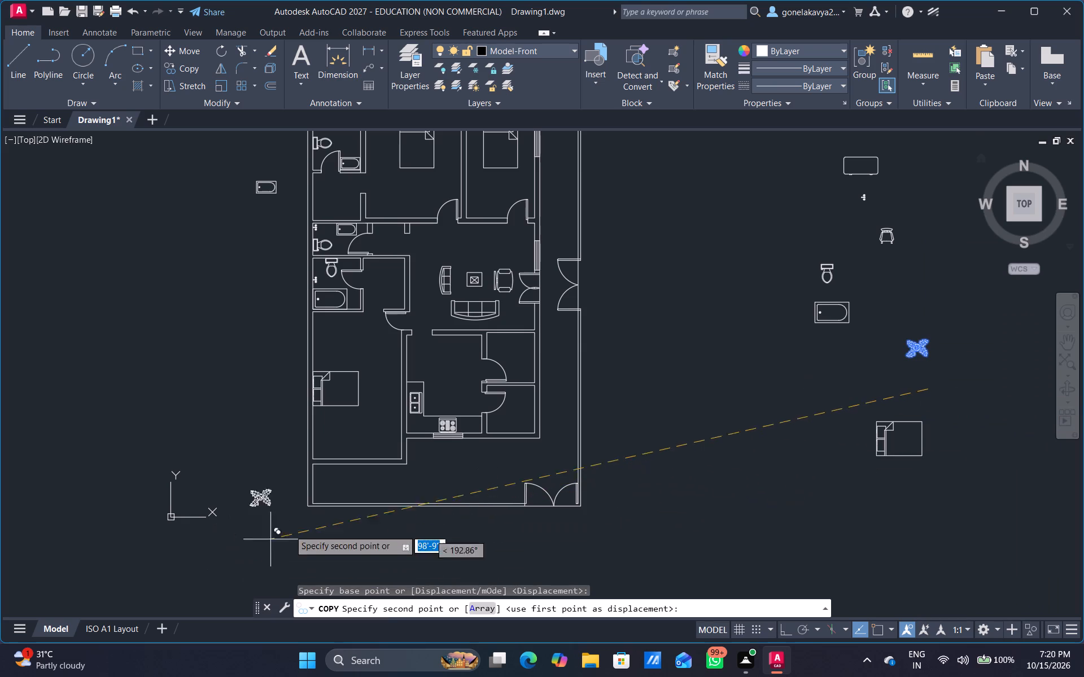
scroll(321, 526, "up", 2)
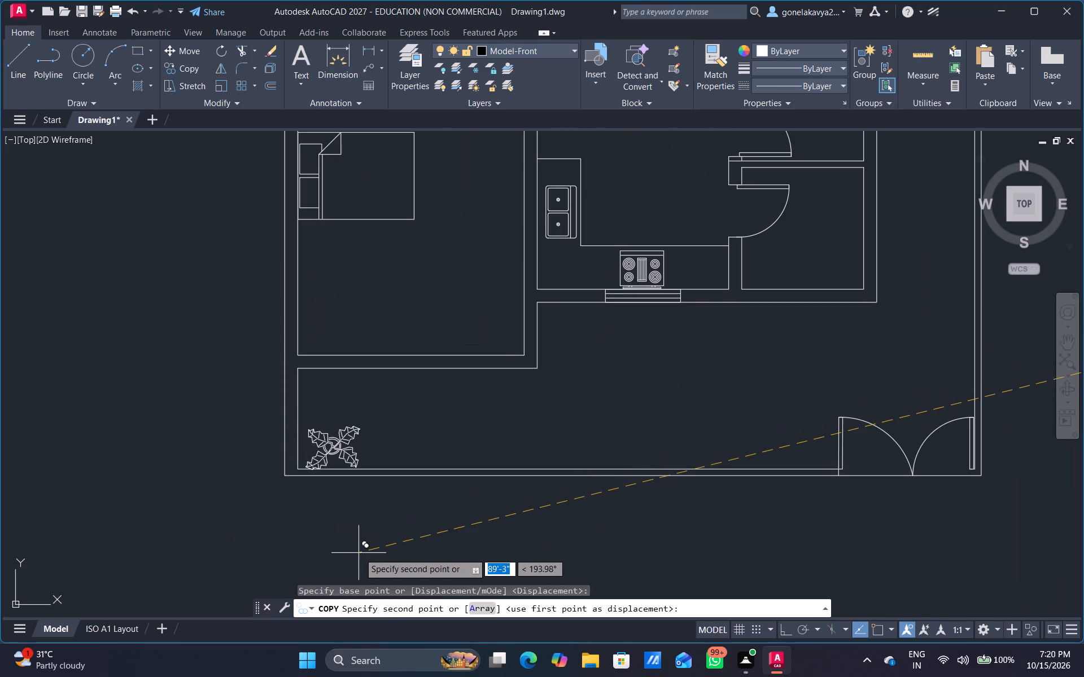
left_click(353, 551)
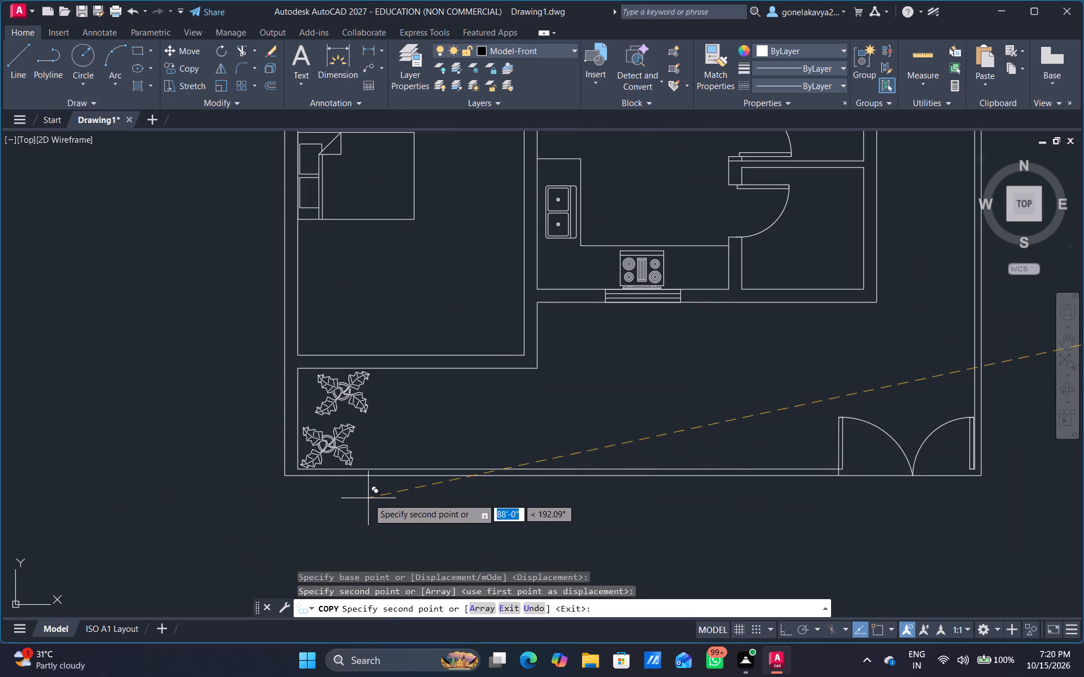
left_click(368, 498)
left_click(414, 544)
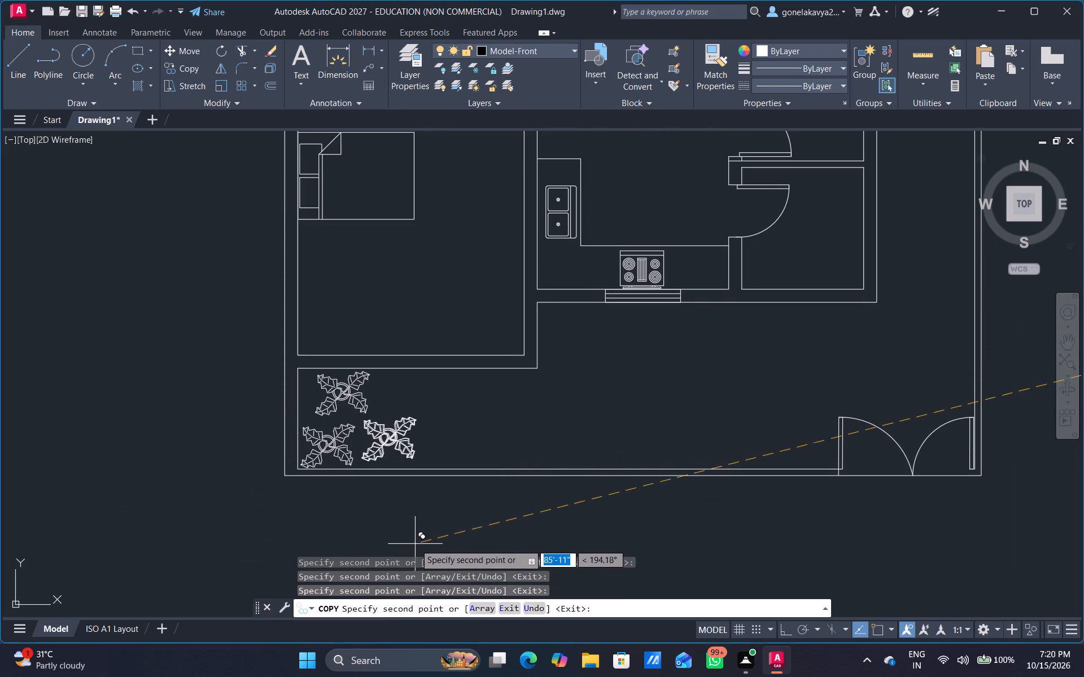
left_click(463, 498)
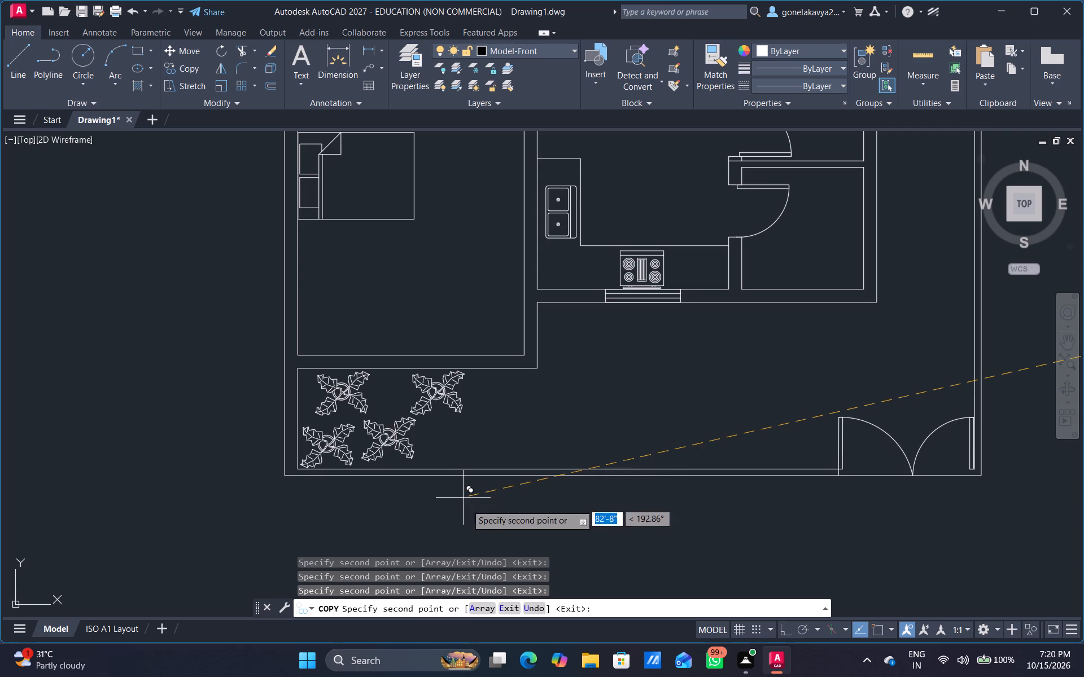
left_click_drag(505, 544, 499, 544)
Place two more plant copies in the strip behind the house, at the plot's north-west and north-east corners.
scroll(606, 536, "down", 2)
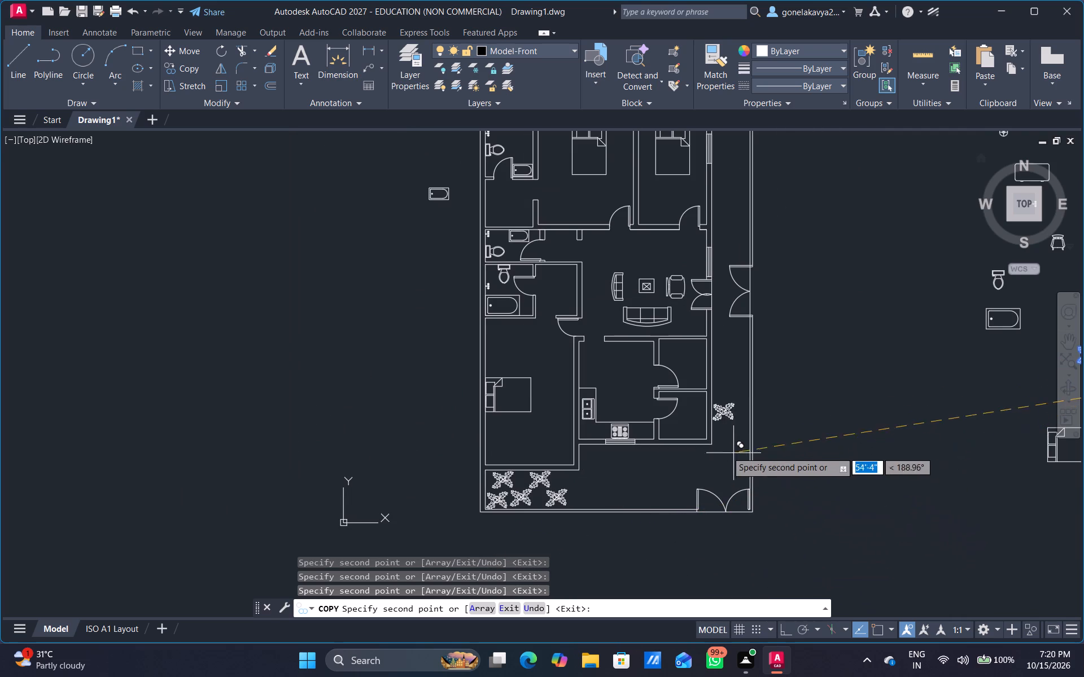
middle_click_drag(671, 438, 627, 651)
scroll(466, 349, "up", 4)
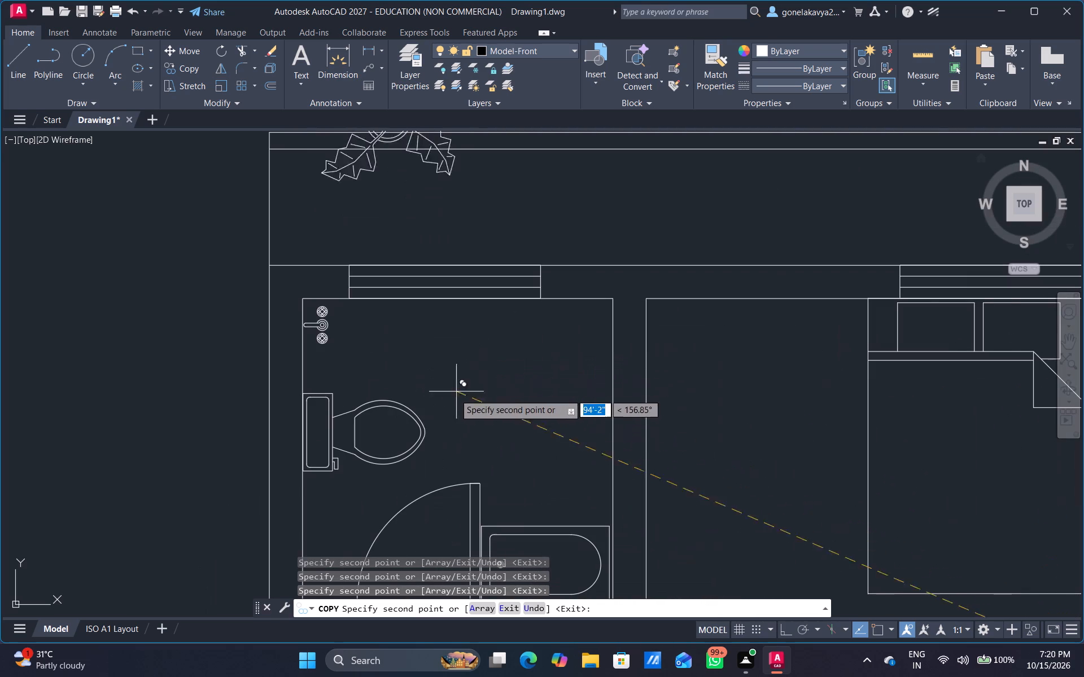
left_click(415, 471)
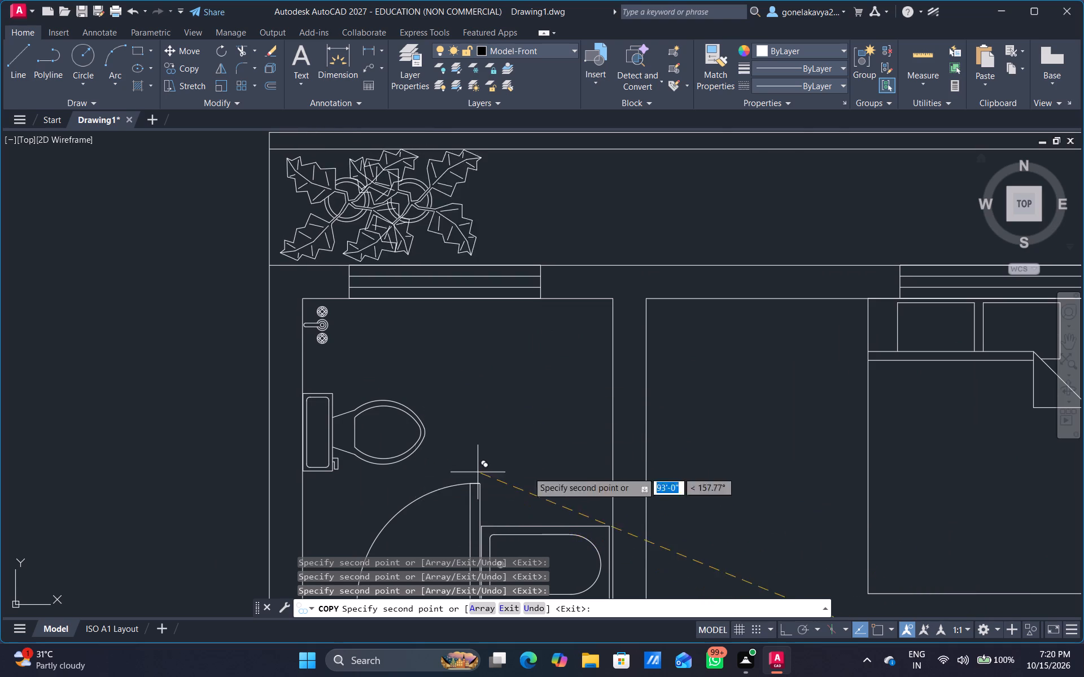
scroll(829, 450, "down", 3)
middle_click_drag(872, 470, 235, 329)
scroll(478, 327, "up", 2)
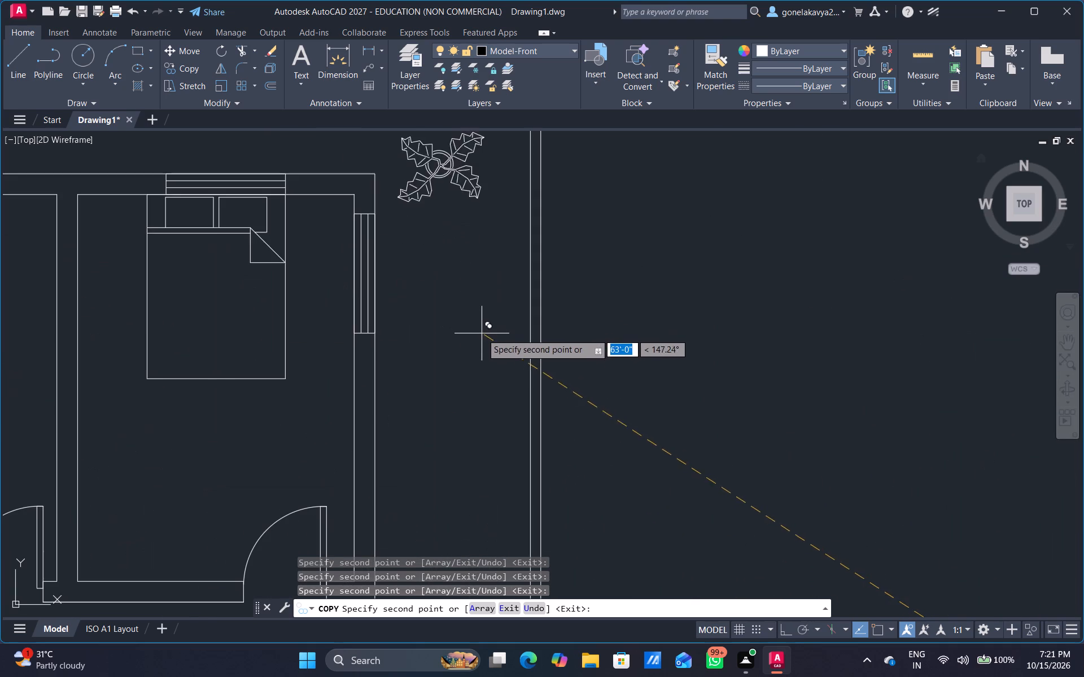
middle_click_drag(498, 354, 483, 441)
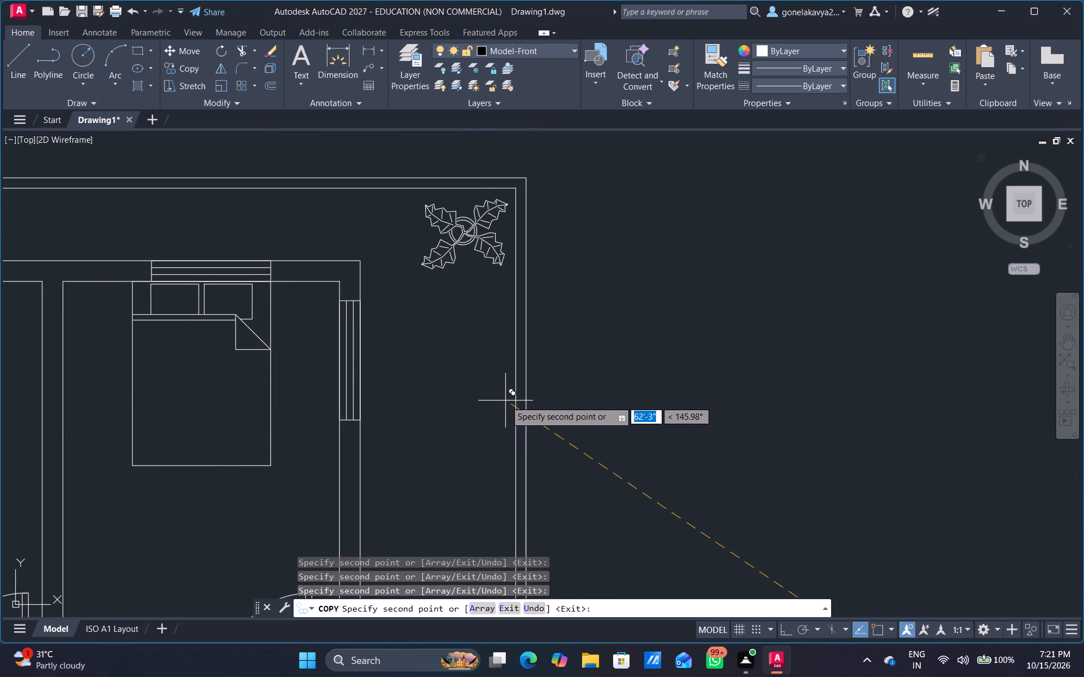
left_click(505, 401)
scroll(625, 430, "down", 2)
middle_click_drag(663, 448, 525, 430)
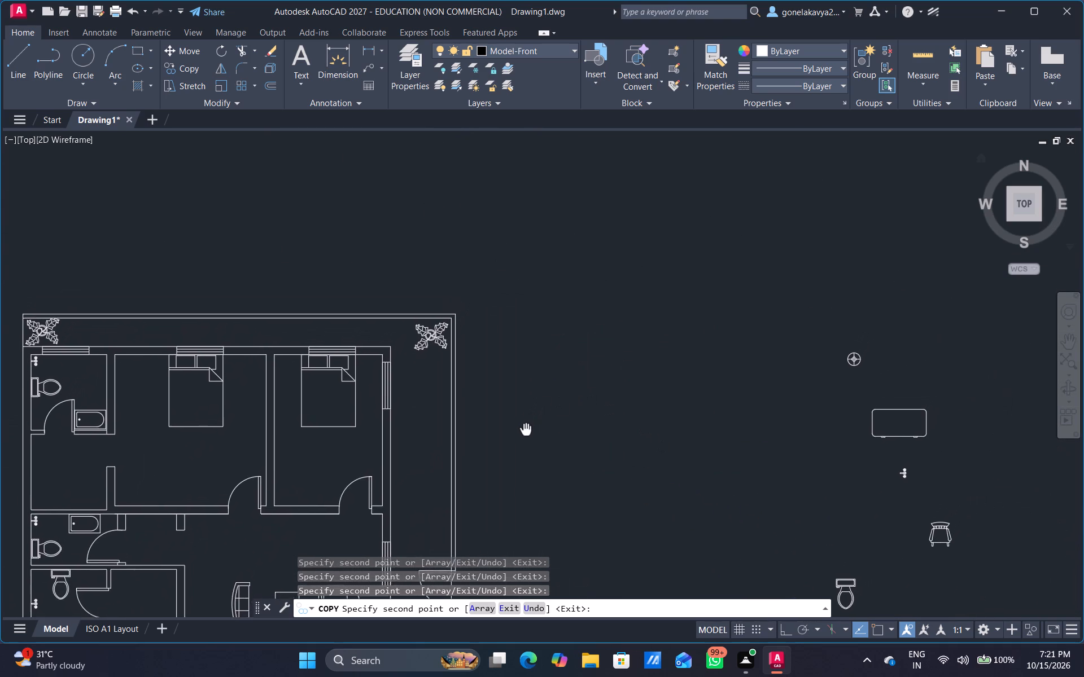
middle_click_drag(525, 430, 473, 408)
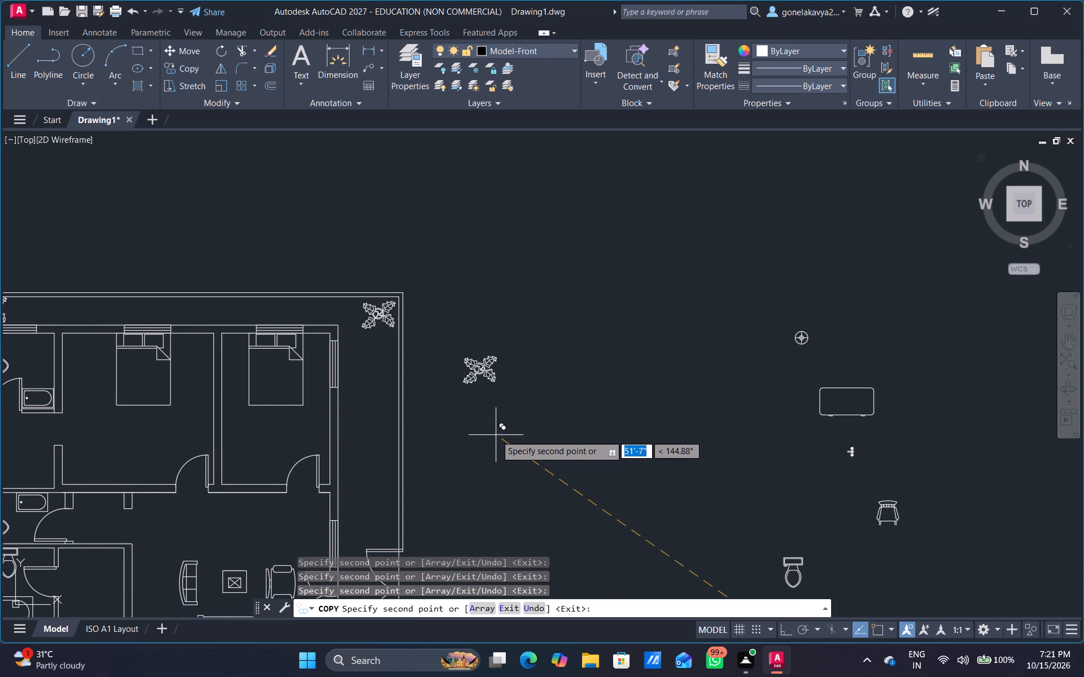
key("Escape")
Erase the leftover furniture blocks east of the plan and the spare bathtub west of it.
scroll(514, 424, "down", 4)
middle_click_drag(537, 439, 522, 396)
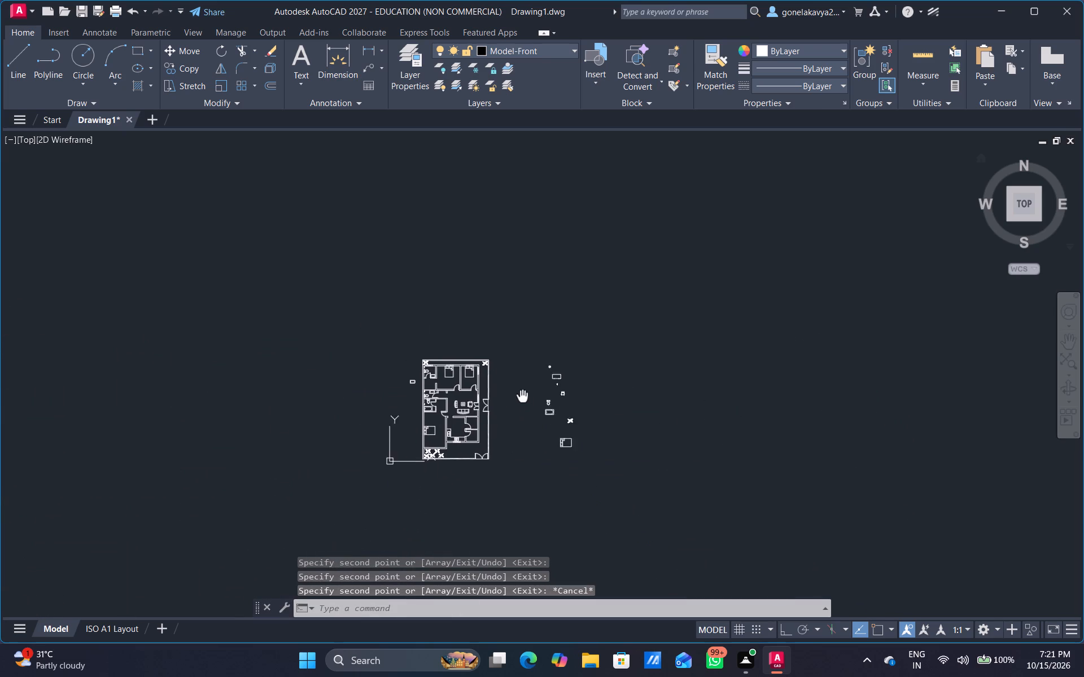
middle_click_drag(522, 396, 526, 408)
left_click_drag(636, 493, 584, 333)
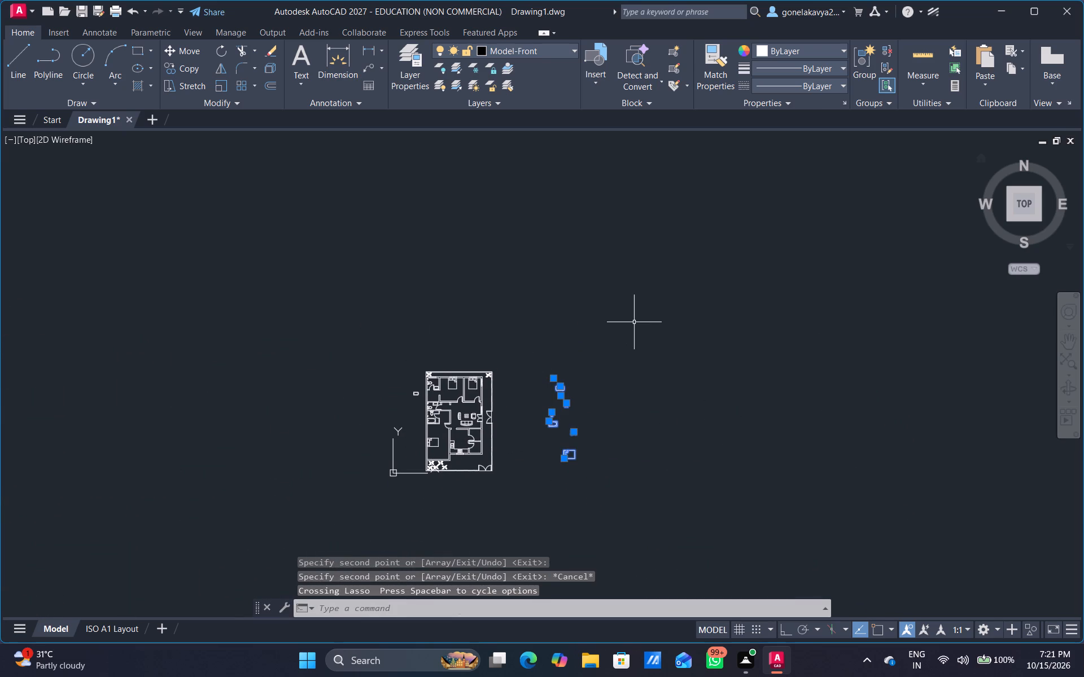
key("Delete")
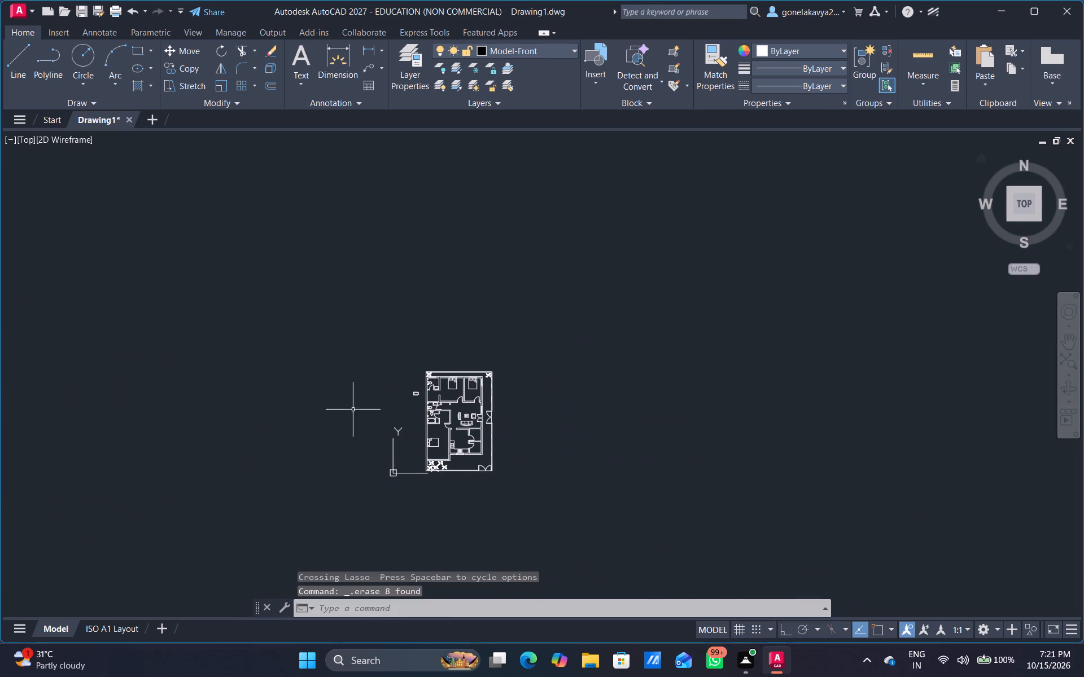
scroll(353, 410, "up", 4)
left_click_drag(779, 345, 807, 271)
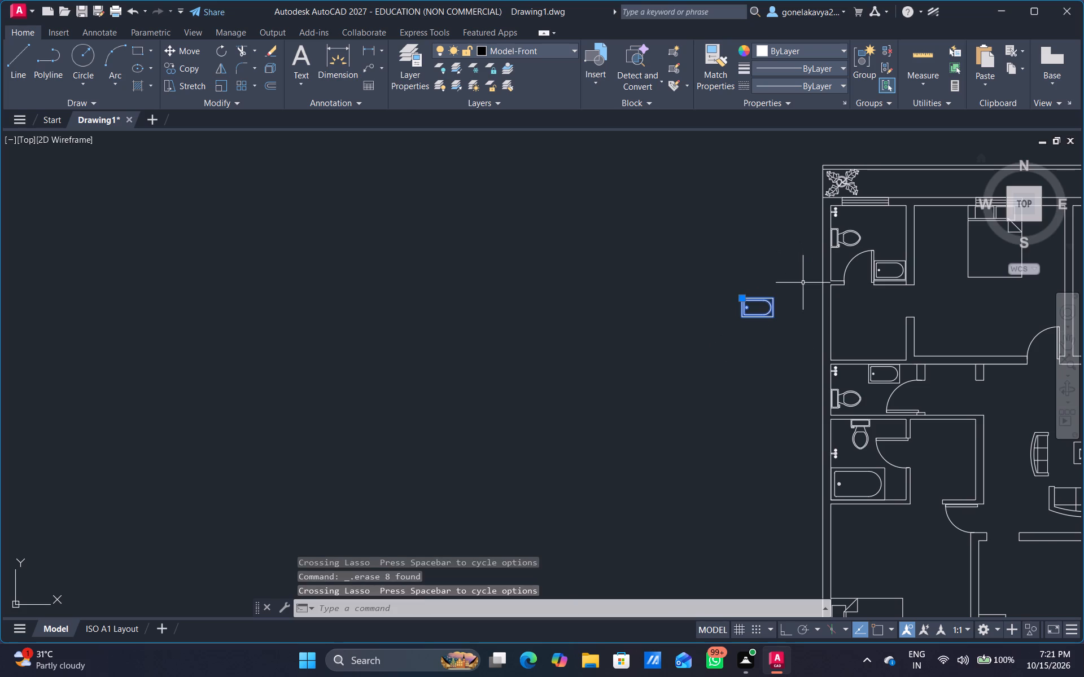
key("Delete")
Add the two-line multiline text label TOILET, 7'-0" X 7'0" in the north-west toilet, below its window.
scroll(819, 381, "down", 1)
middle_click_drag(846, 358, 655, 411)
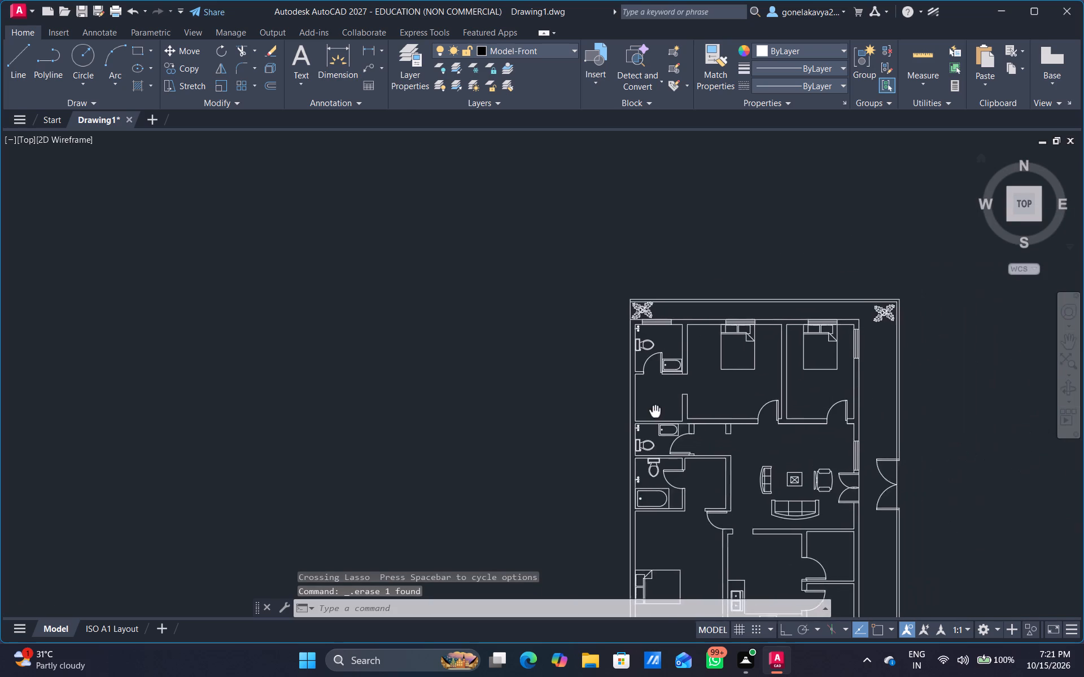
middle_click_drag(655, 411, 600, 451)
scroll(605, 412, "up", 3)
middle_click_drag(614, 328, 550, 441)
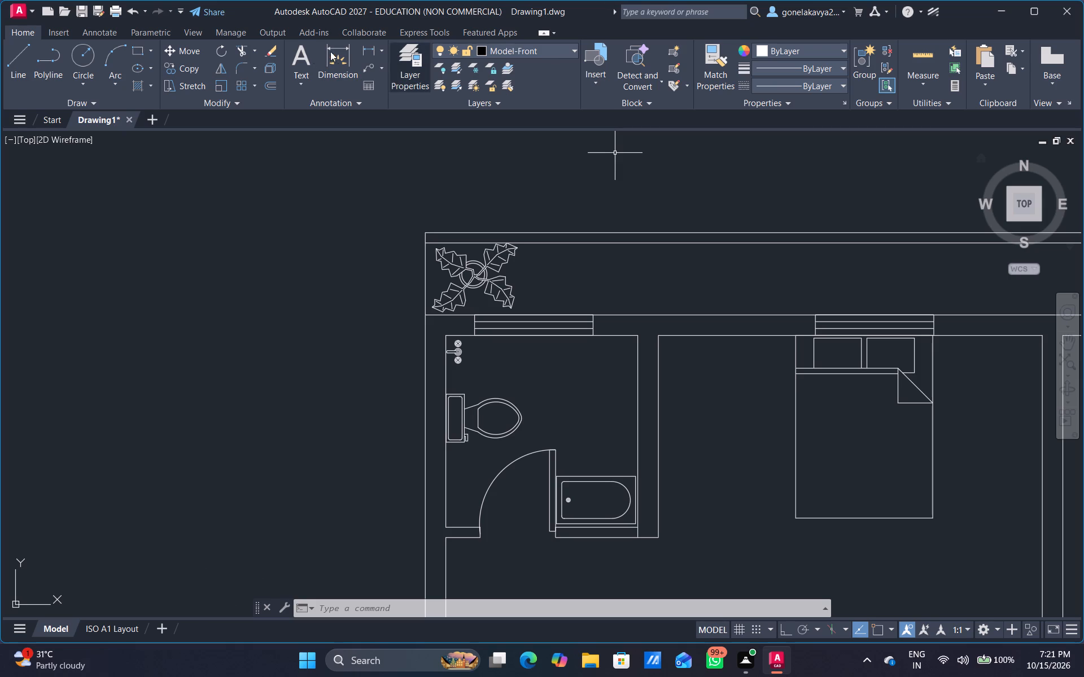
left_click(289, 52)
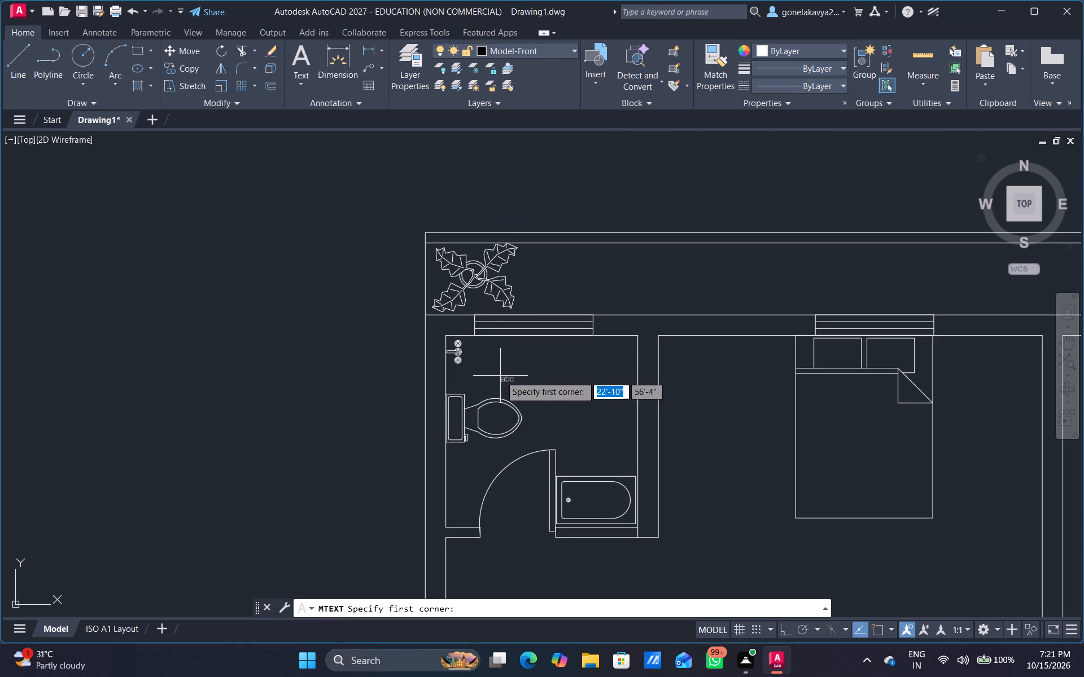
middle_click_drag(576, 394, 532, 366)
scroll(491, 371, "up", 1)
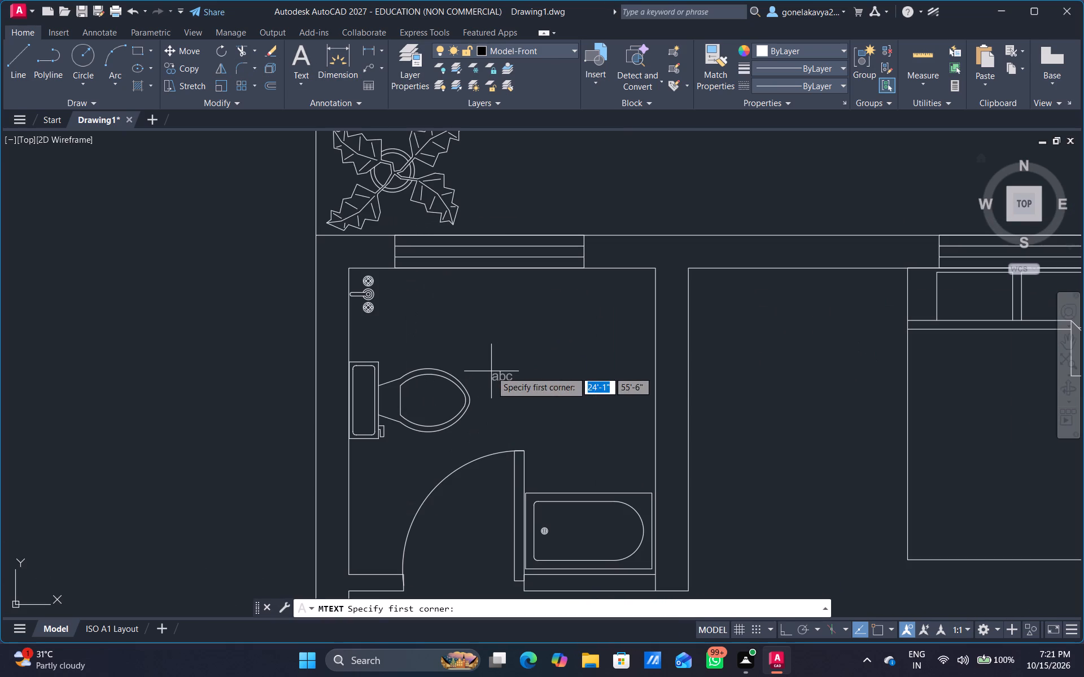
left_click_drag(486, 315, 522, 391)
left_click(596, 405)
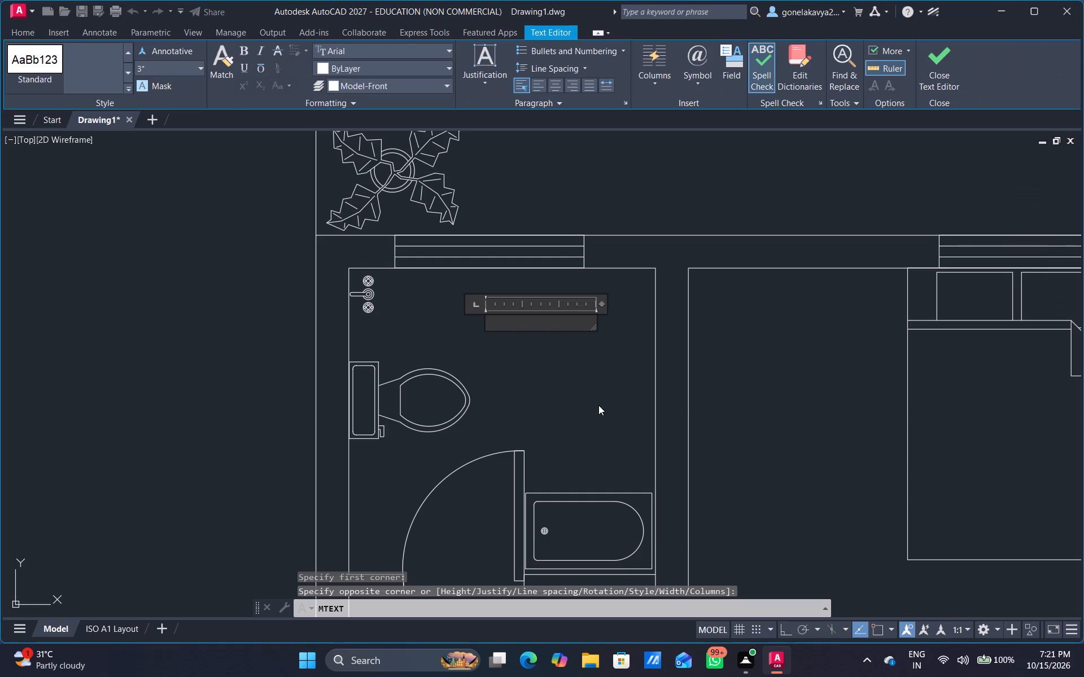
type("TOILET")
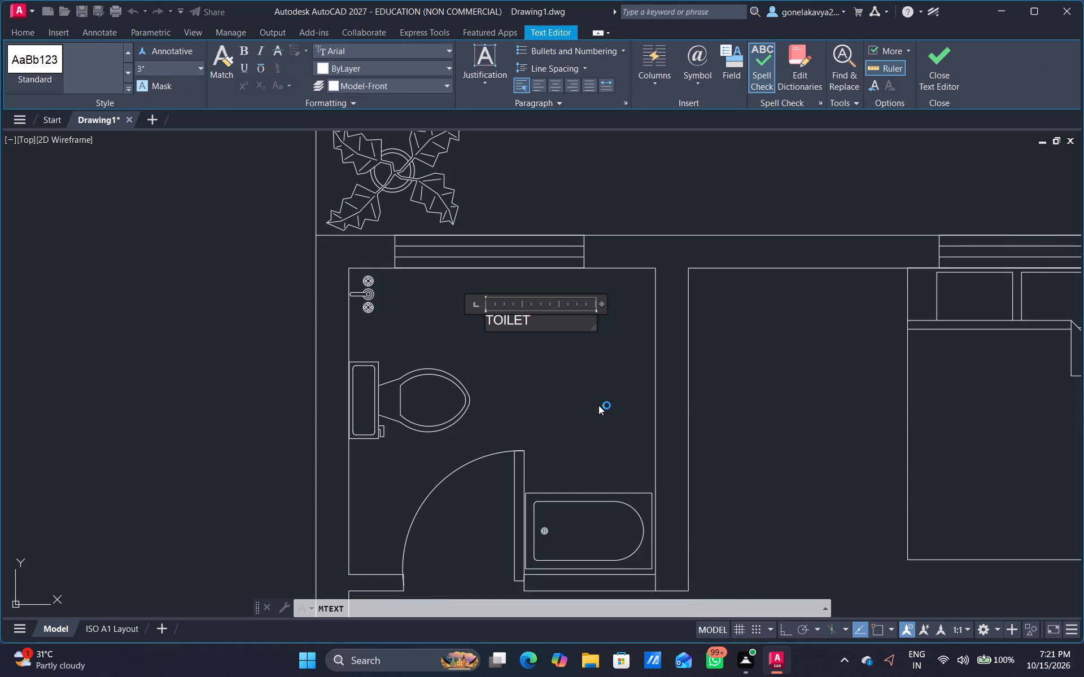
key("Return")
type("7'")
key("minus")
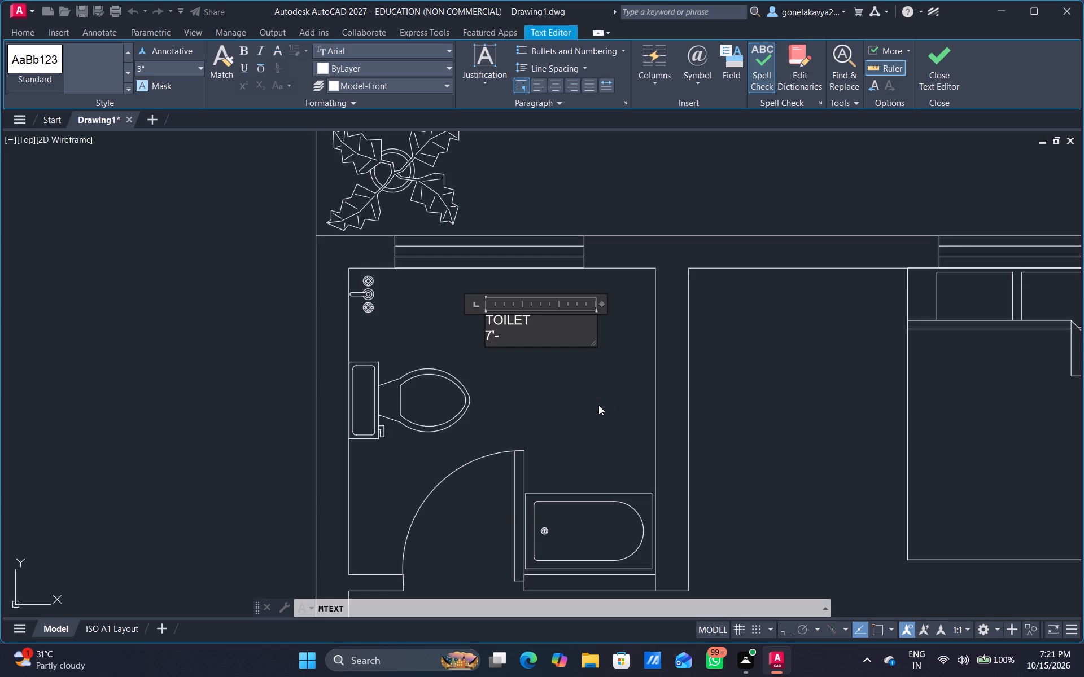
type("0\" Z")
key("BackSpace")
type("X")
key("space")
type("7'0\"")
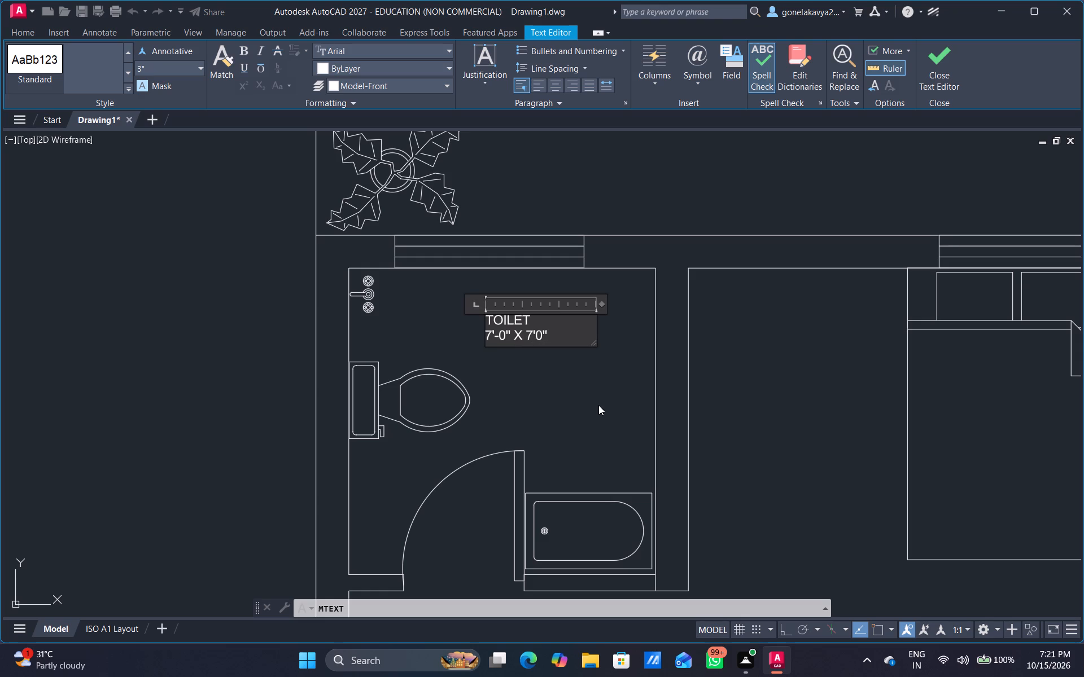
left_click(598, 405)
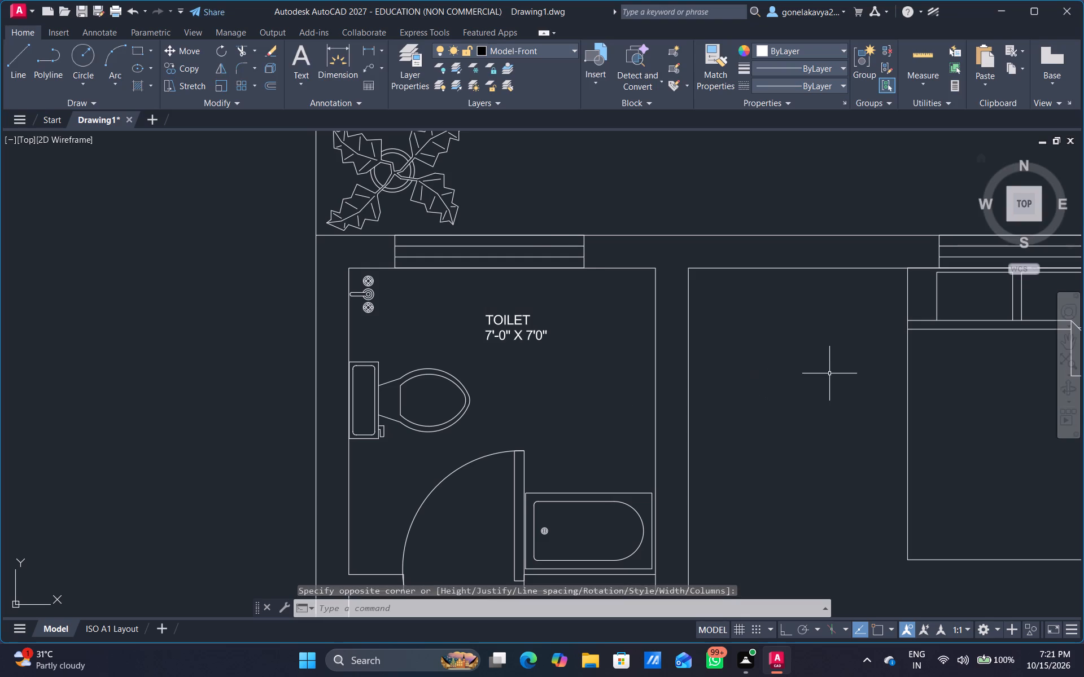
Insert the Lamp - Table block from the Home - Space Planner blocks into the empty area east of the plan.
scroll(829, 373, "down", 1)
middle_click_drag(824, 395, 567, 372)
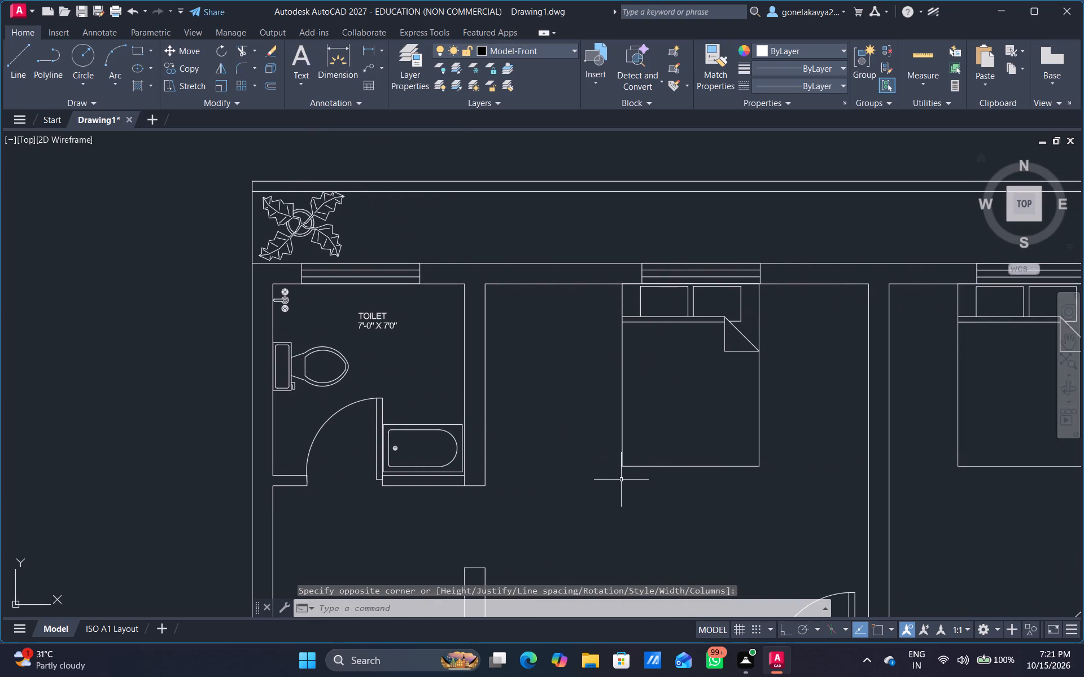
scroll(768, 478, "down", 2)
middle_click_drag(779, 486, 331, 366)
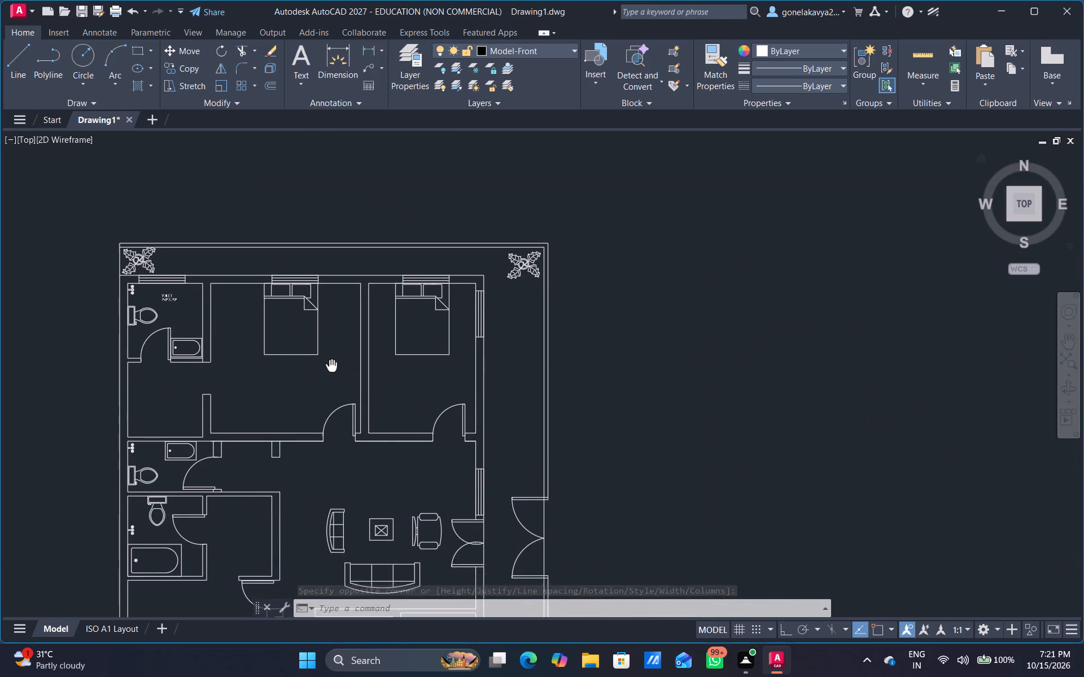
middle_click_drag(331, 366, 329, 341)
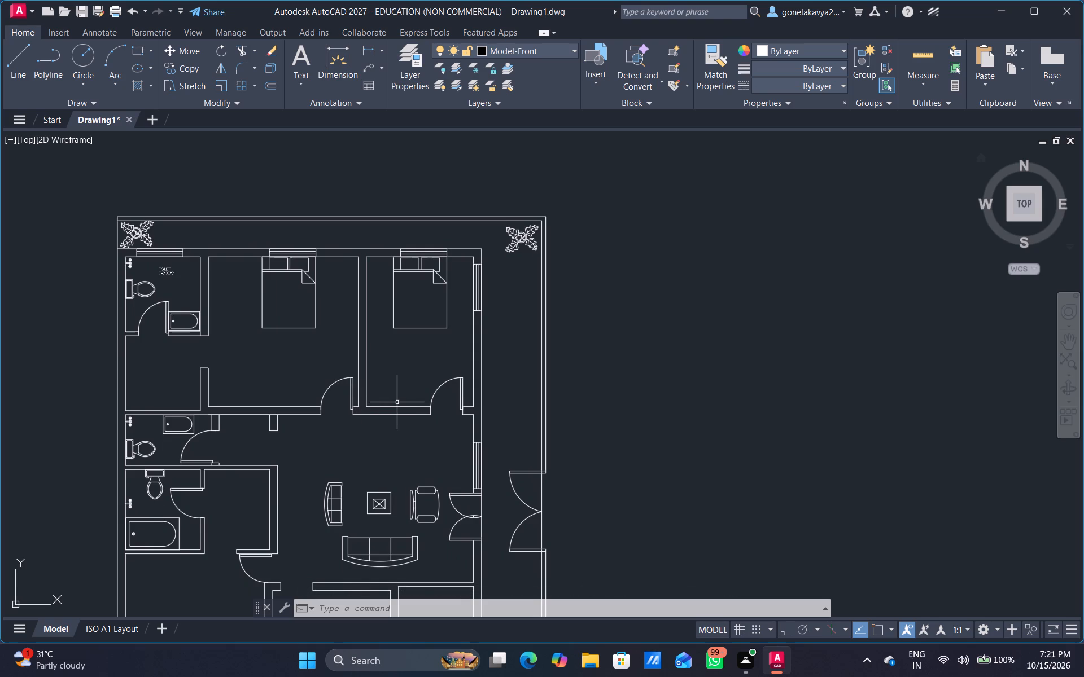
scroll(353, 410, "down", 1)
key("ctrl+2")
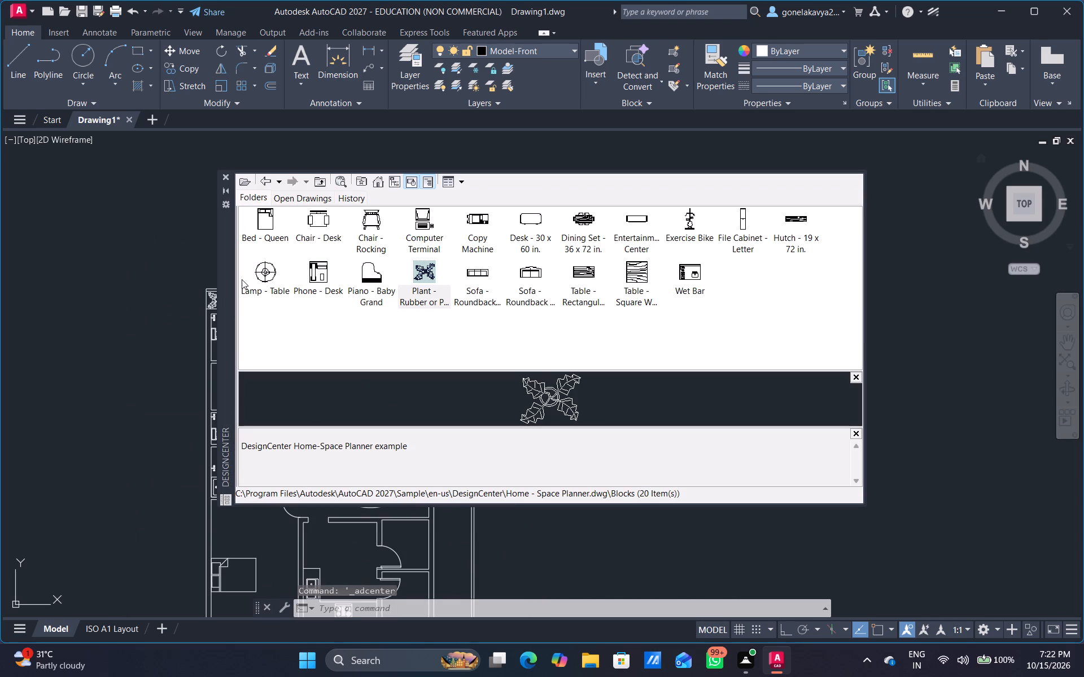
left_click_drag(260, 270, 295, 278)
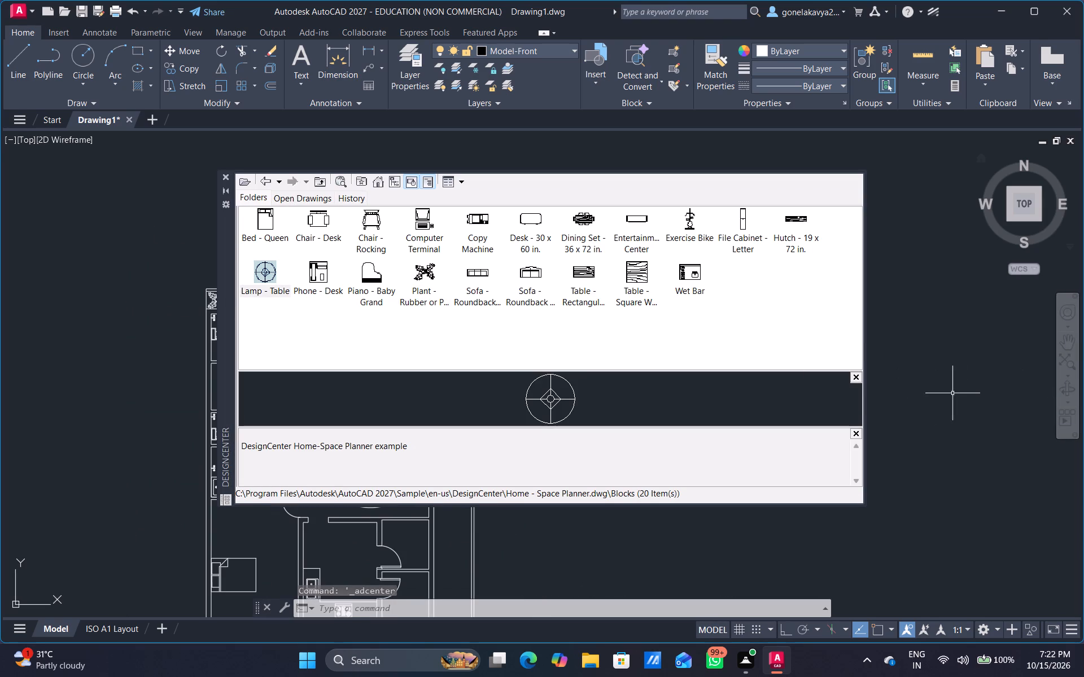
left_click_drag(260, 269, 872, 353)
left_click_drag(872, 353, 906, 345)
key("Escape")
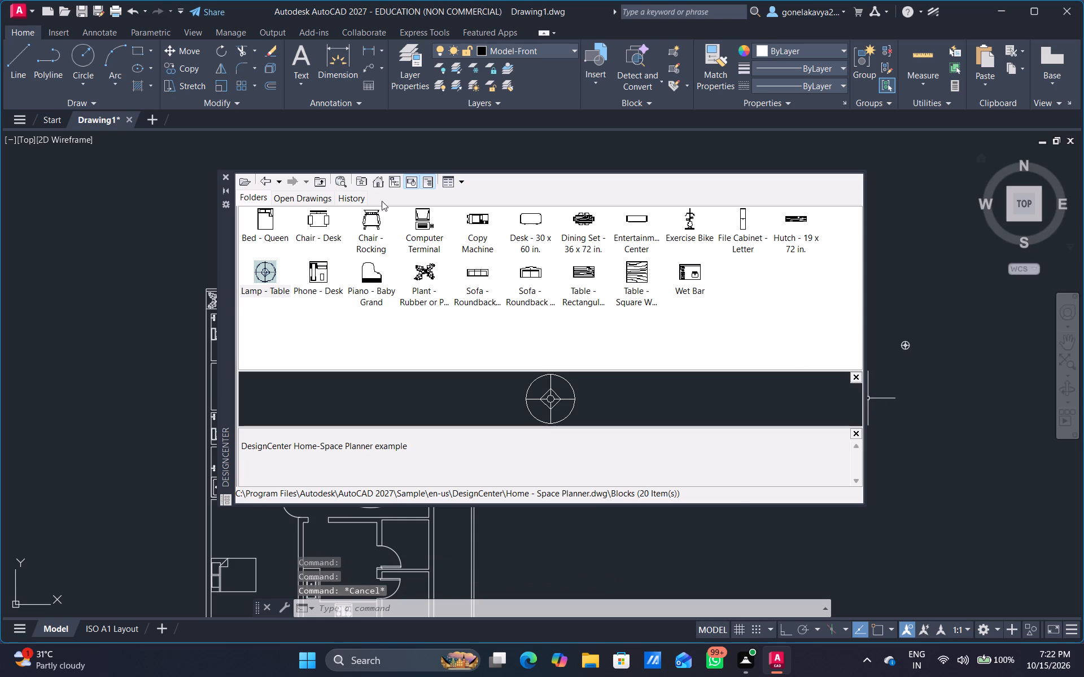
left_click(226, 175)
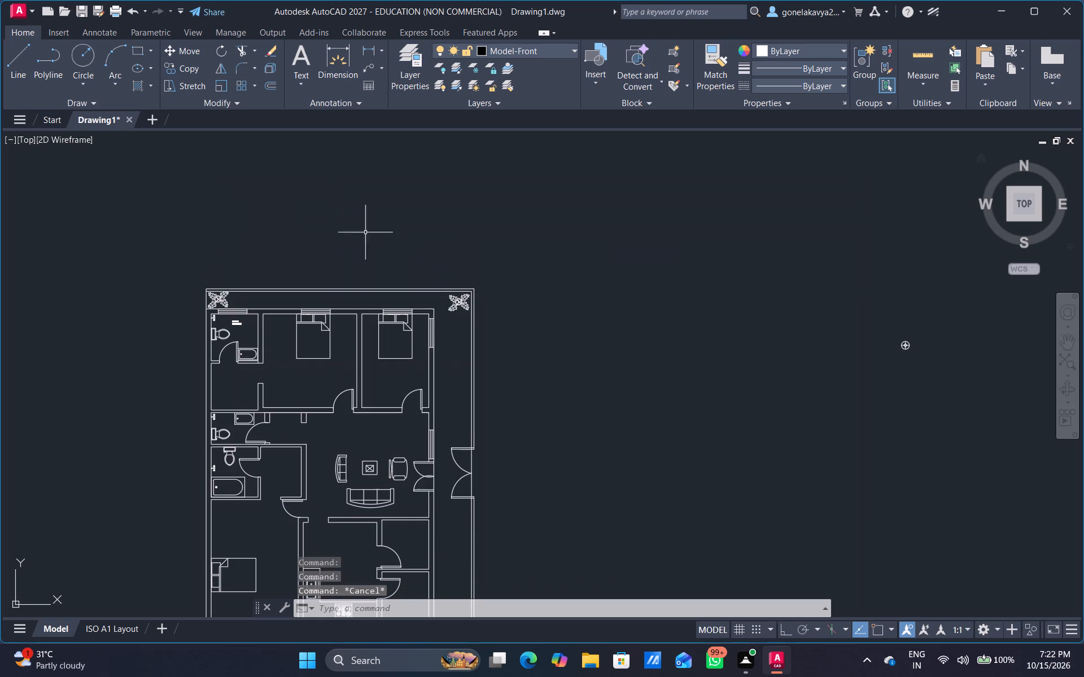
Copy the table lamp to both sides of the bed head in each of the two north bedrooms.
scroll(921, 380, "up", 2)
middle_click_drag(787, 354, 799, 376)
scroll(787, 354, "down", 1)
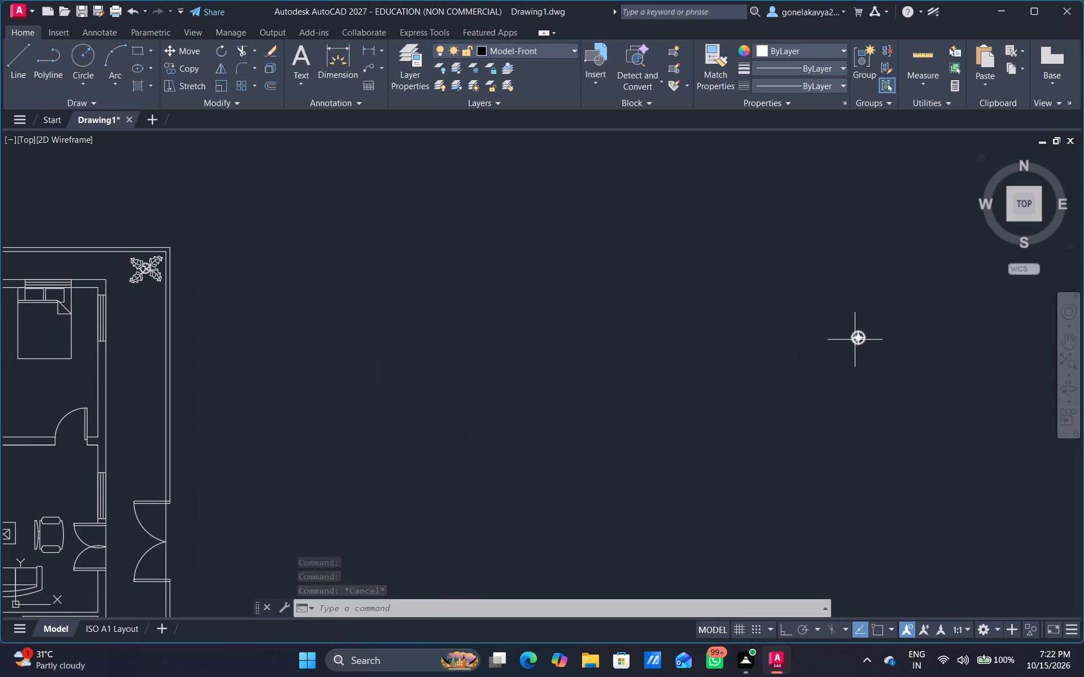
left_click(855, 340)
right_click(855, 340)
left_click(889, 417)
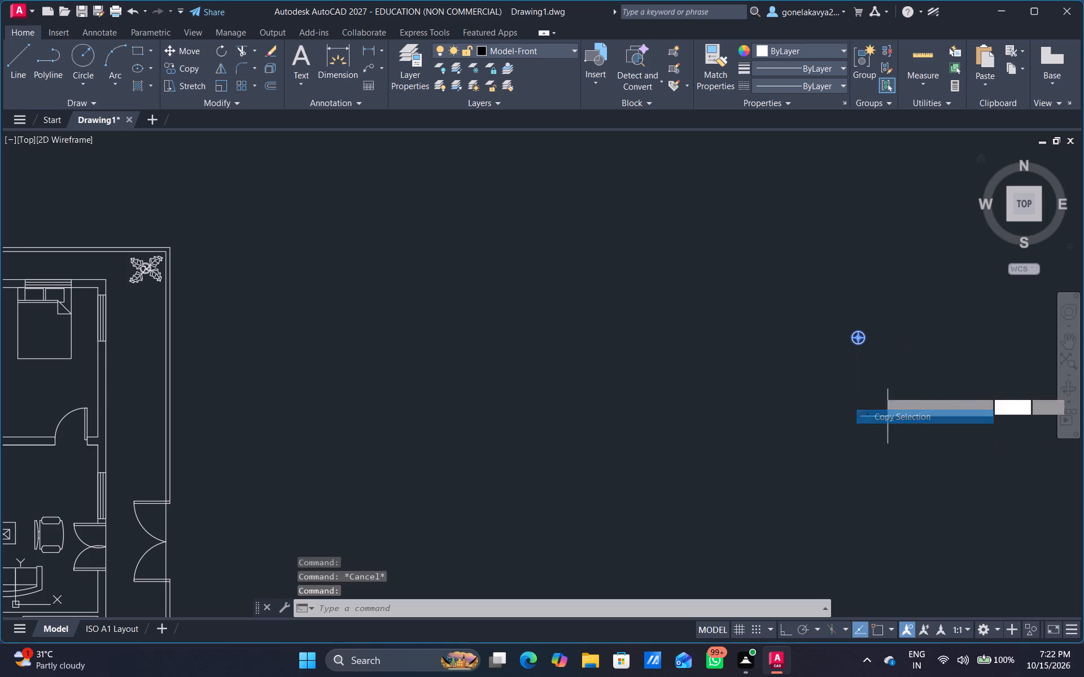
left_click_drag(867, 353, 837, 368)
scroll(119, 438, "down", 1)
middle_click_drag(80, 421, 501, 430)
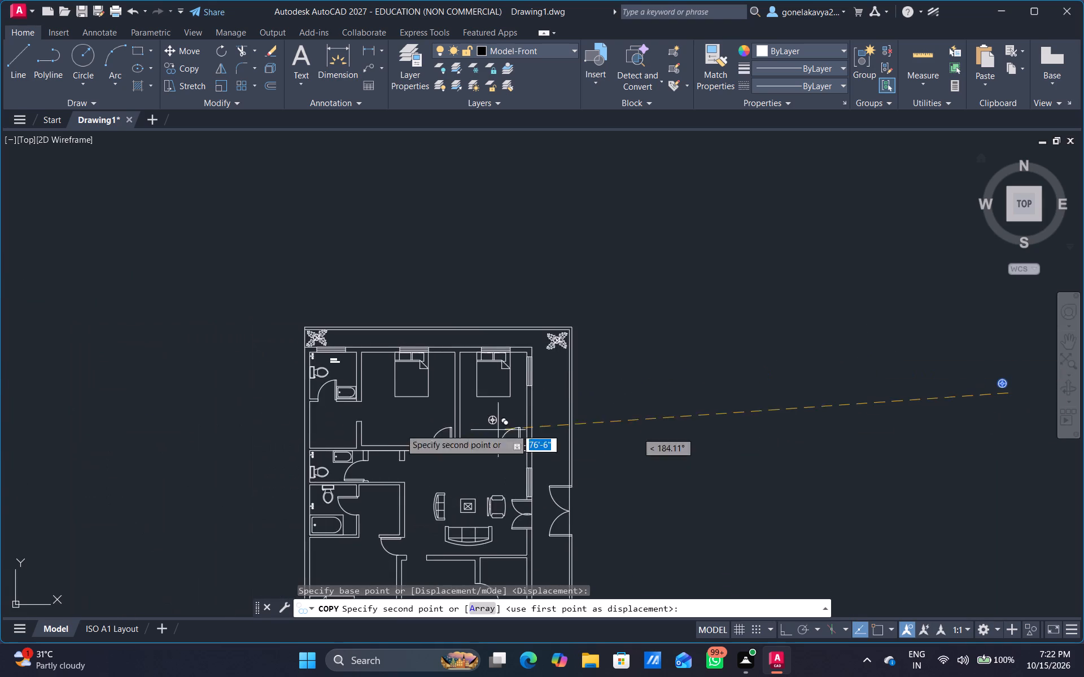
scroll(346, 375, "up", 3)
middle_click_drag(436, 378, 340, 460)
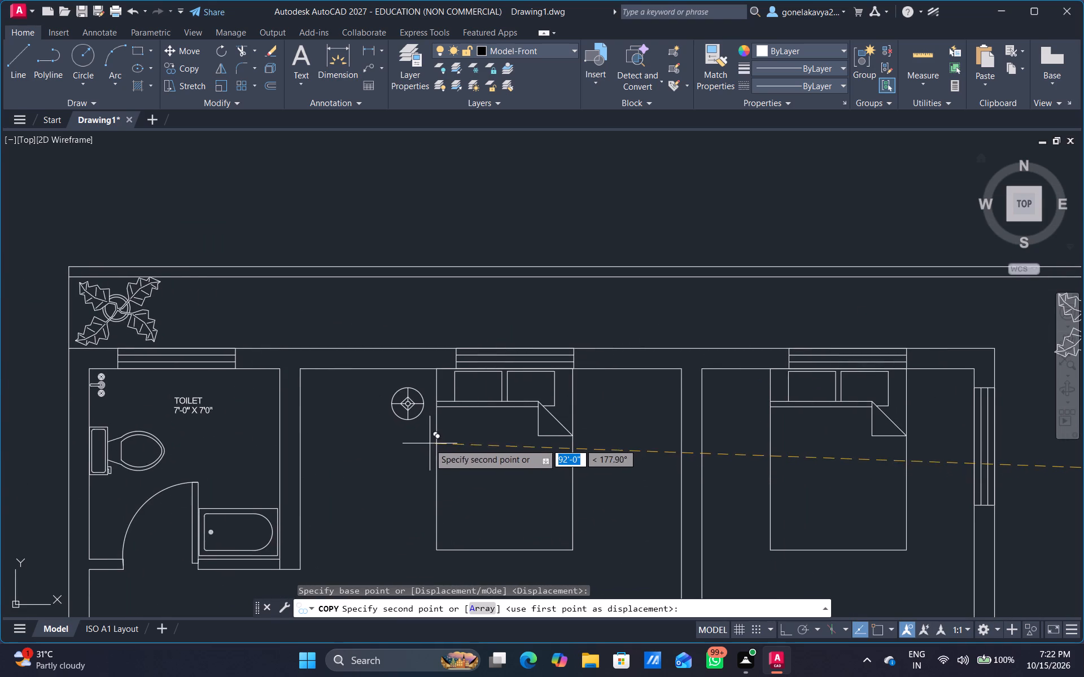
left_click(429, 435)
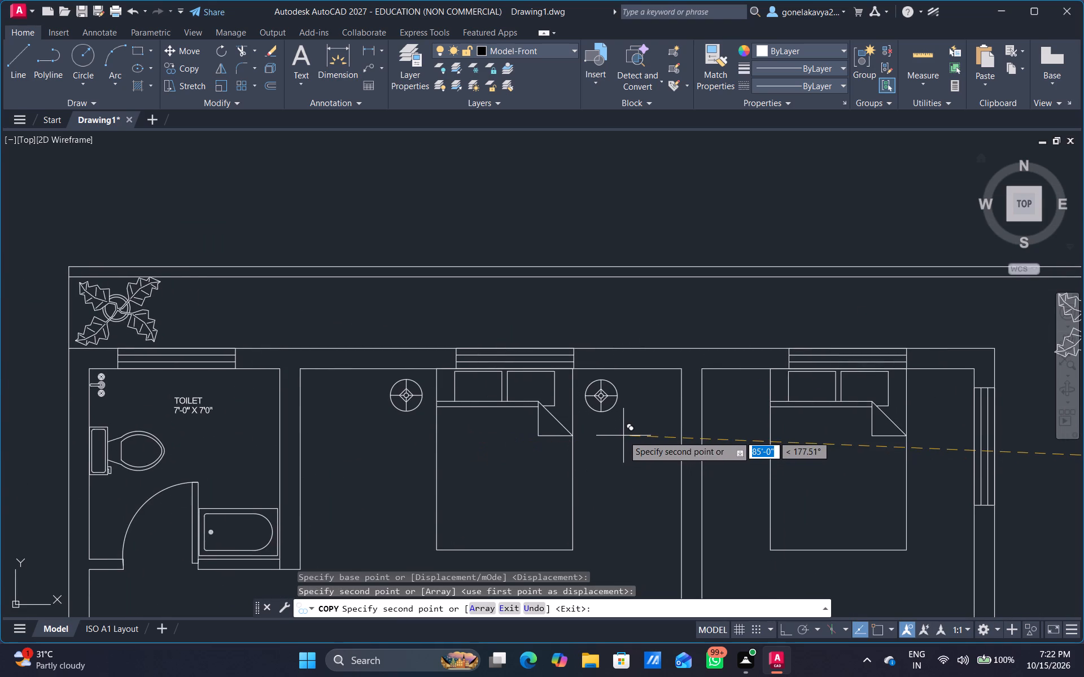
left_click(623, 433)
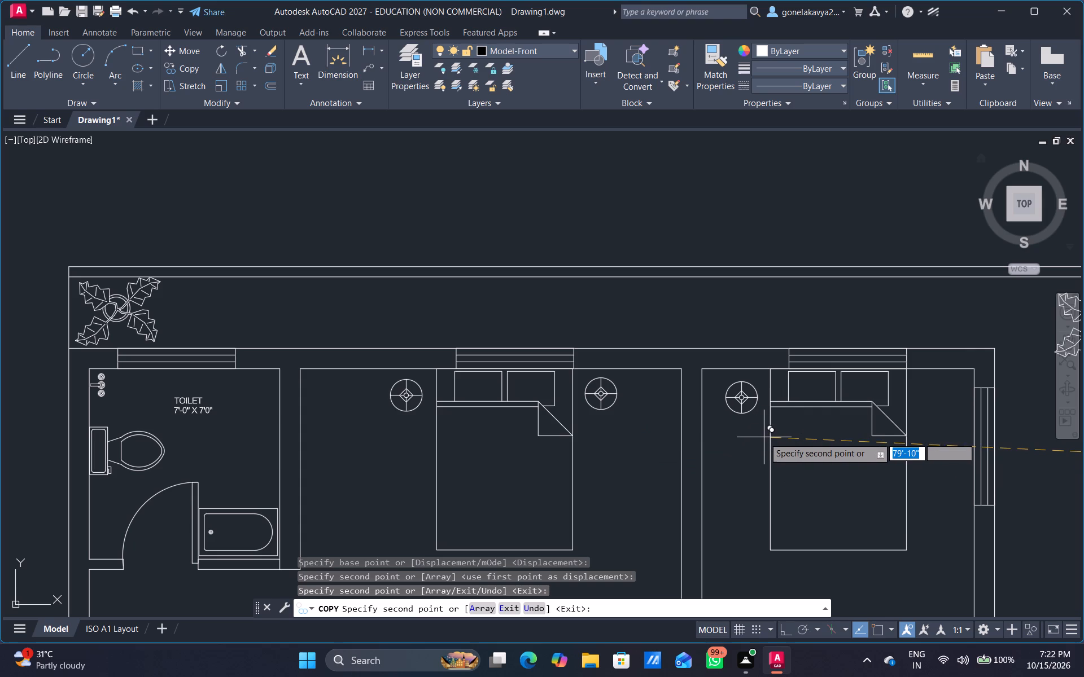
left_click(768, 431)
left_click(957, 434)
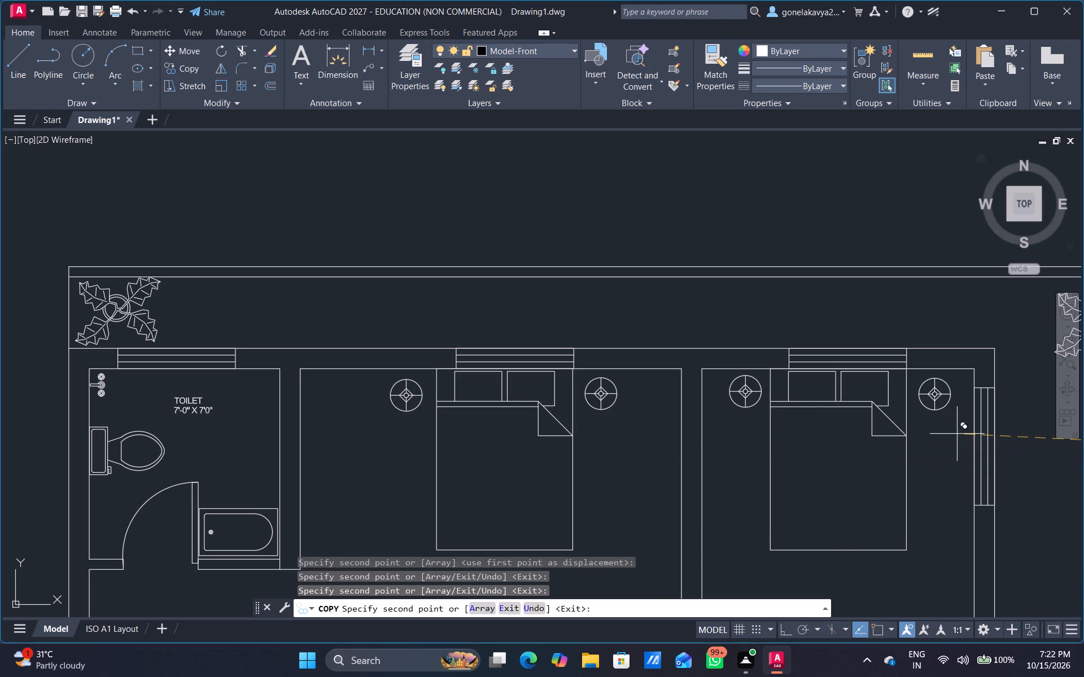
Place two more table lamp copies against the west wall of the south-west bedroom, north and south of the bed.
middle_click_drag(762, 539, 733, 369)
scroll(733, 369, "down", 2)
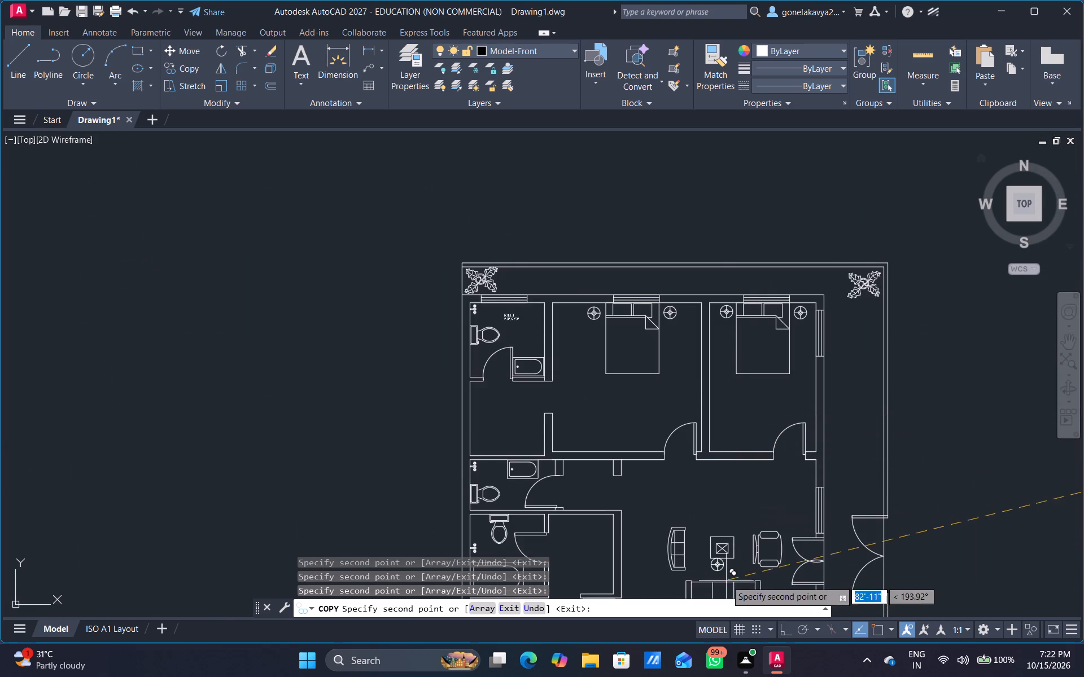
middle_click_drag(727, 579, 686, 368)
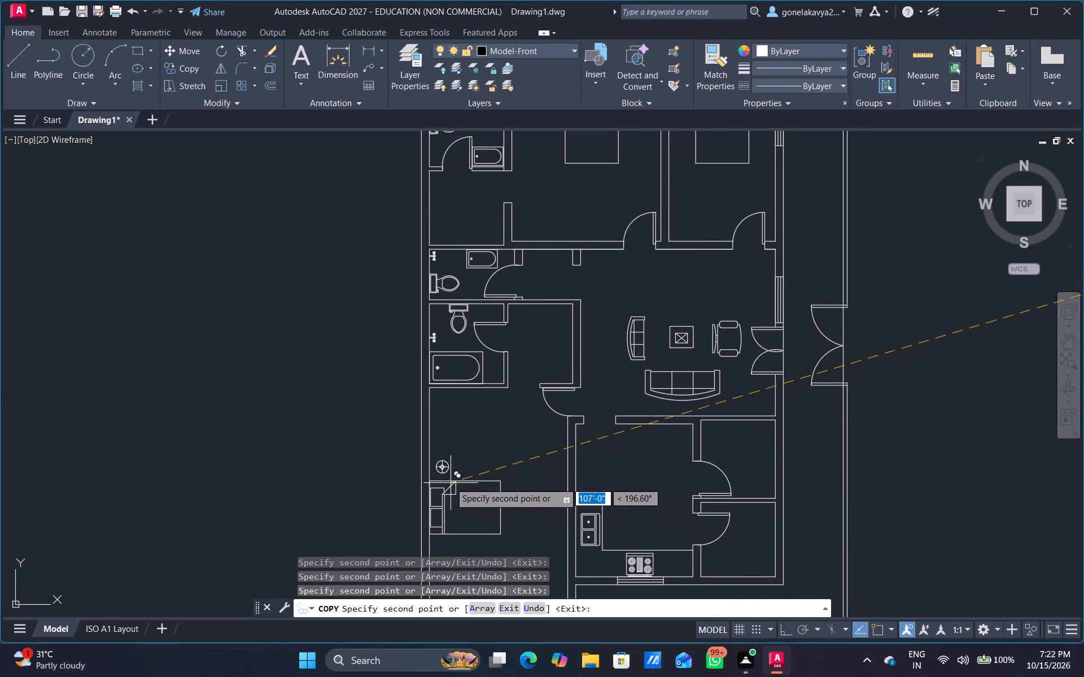
left_click(450, 482)
middle_click_drag(475, 528, 483, 416)
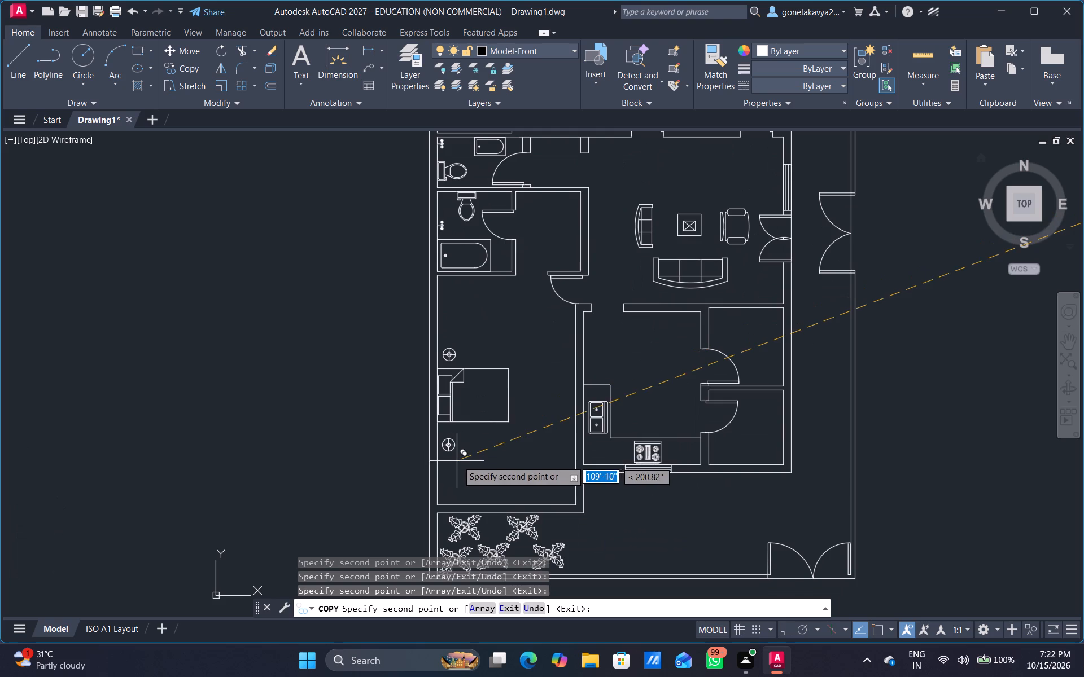
left_click(454, 454)
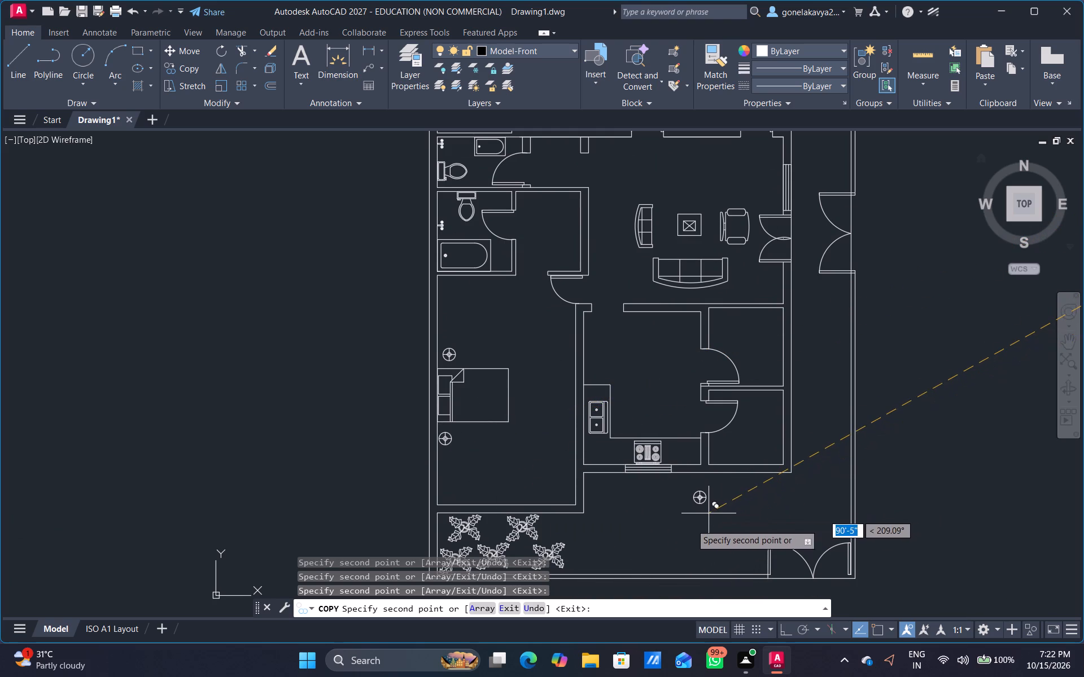
key("Escape")
Draw a side-table rectangle about 1'-10" by 1'-11" around the lamp west of the middle north bedroom's bed, against the north wall.
scroll(692, 459, "down", 3)
scroll(680, 410, "up", 2)
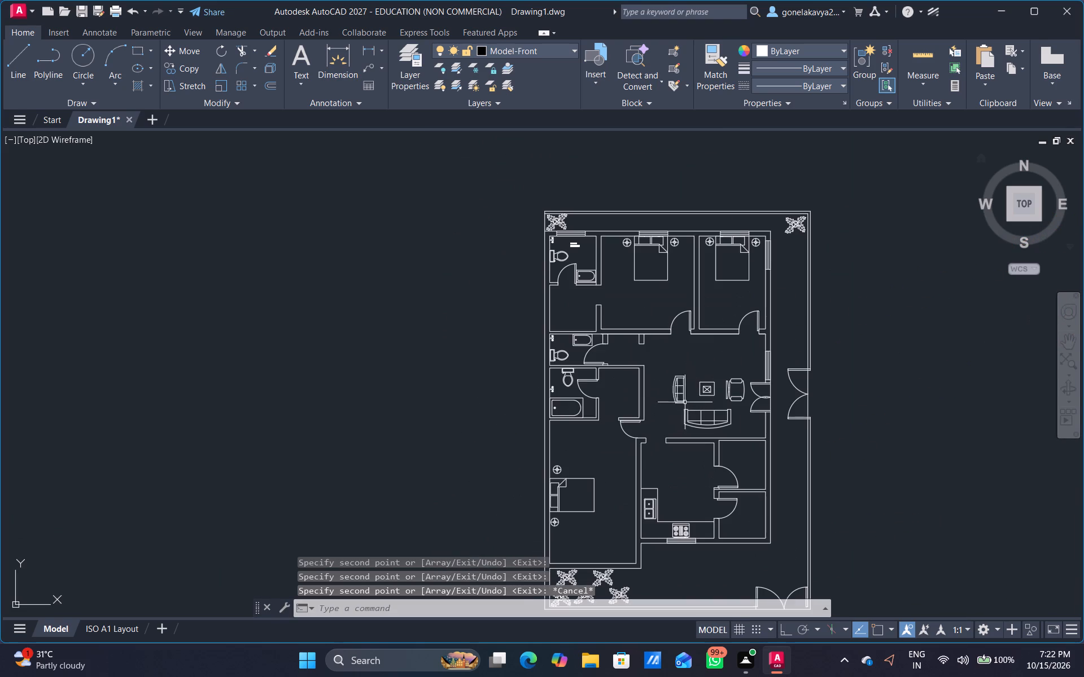
middle_click_drag(648, 327, 606, 373)
scroll(589, 331, "up", 1)
middle_click_drag(558, 340, 487, 406)
key("r")
key("e")
key("c")
key("space")
scroll(508, 309, "up", 4)
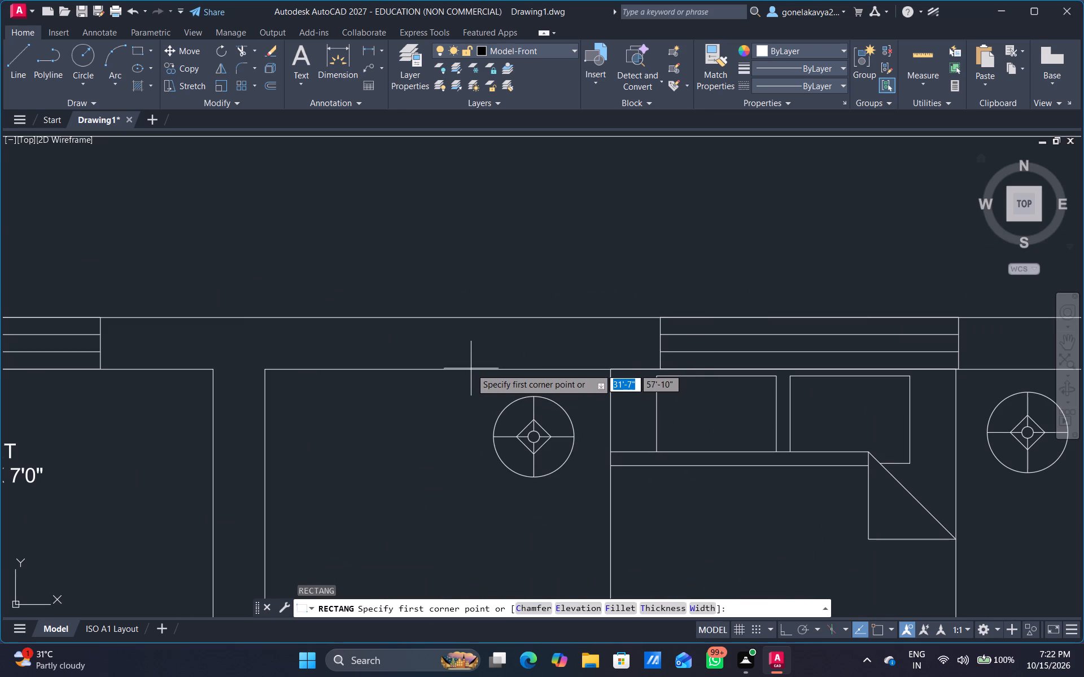
left_click_drag(471, 370, 471, 380)
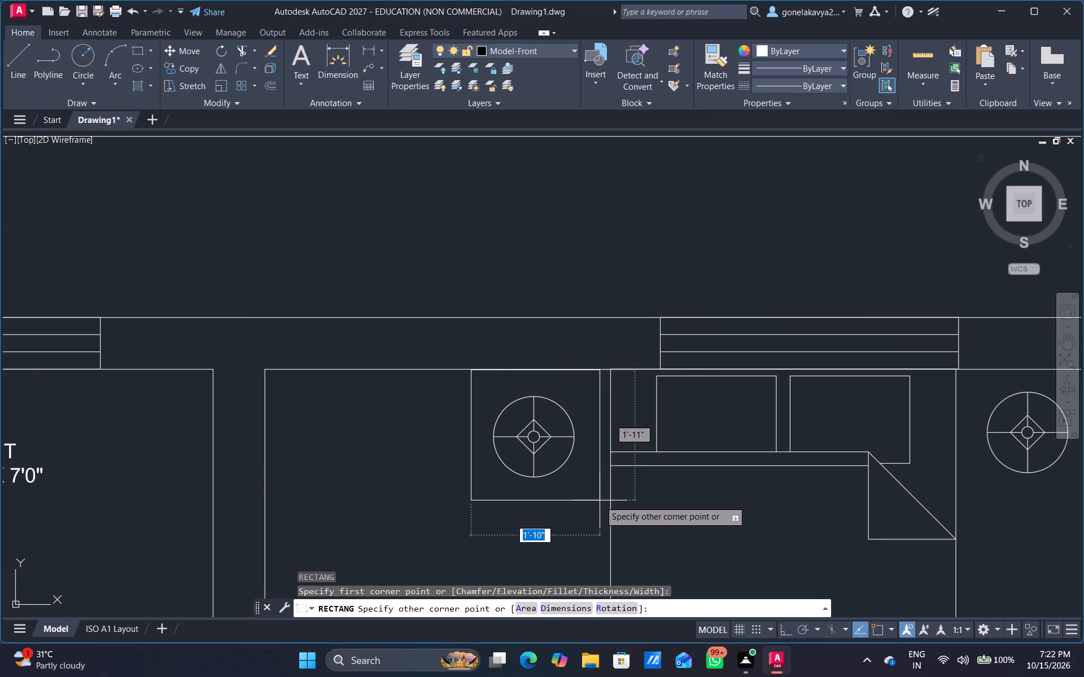
left_click(600, 500)
Draw a side-table rectangle around the lamp east of the middle north bedroom's bed, starting at the north wall.
scroll(747, 515, "down", 1)
middle_click_drag(750, 516, 404, 476)
key("space")
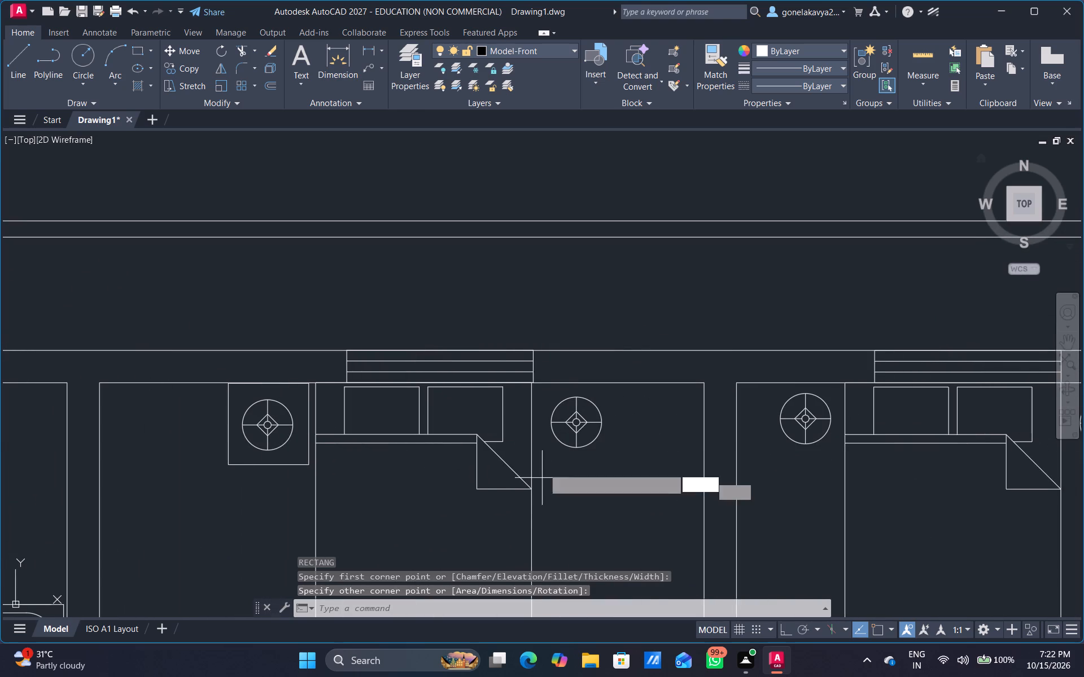
scroll(551, 395, "up", 2)
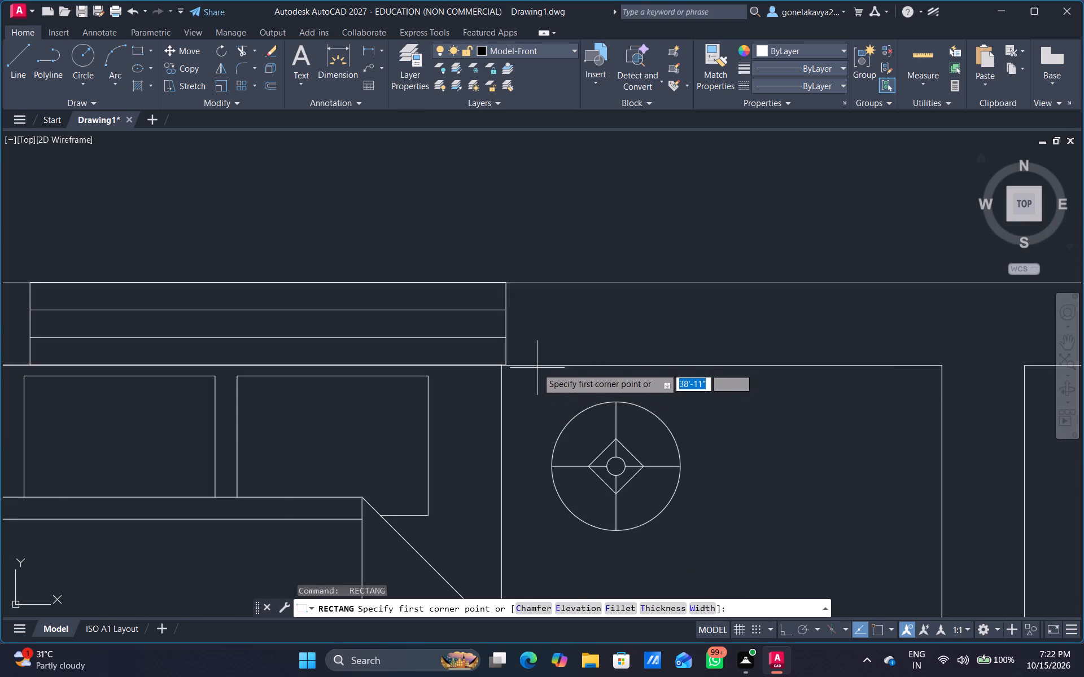
left_click(530, 367)
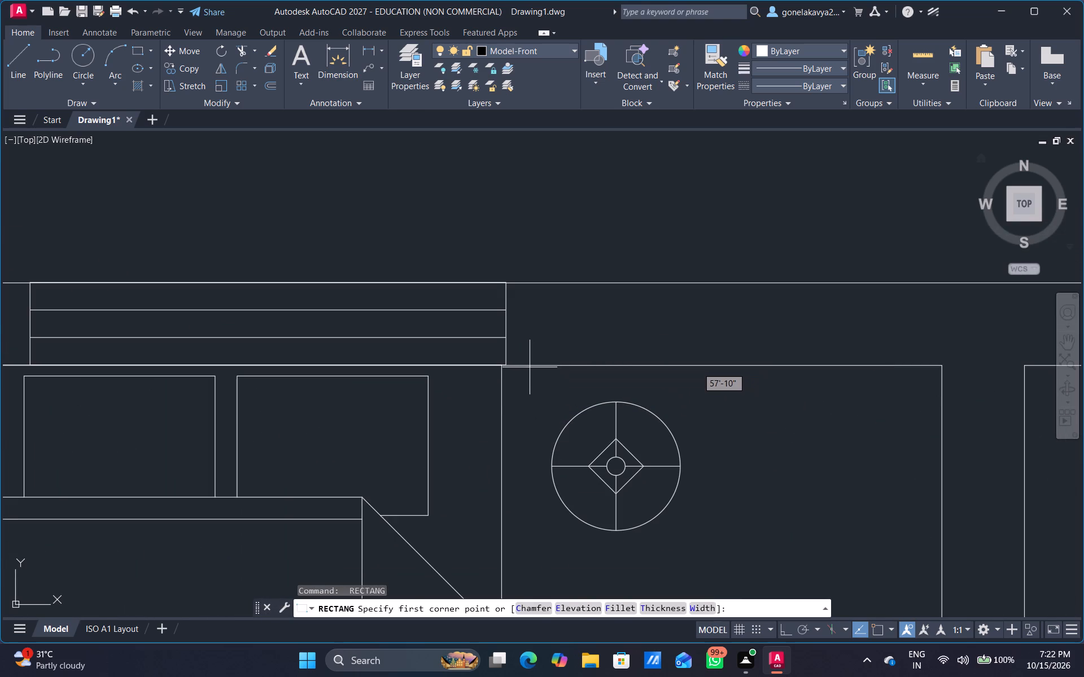
left_click(725, 566)
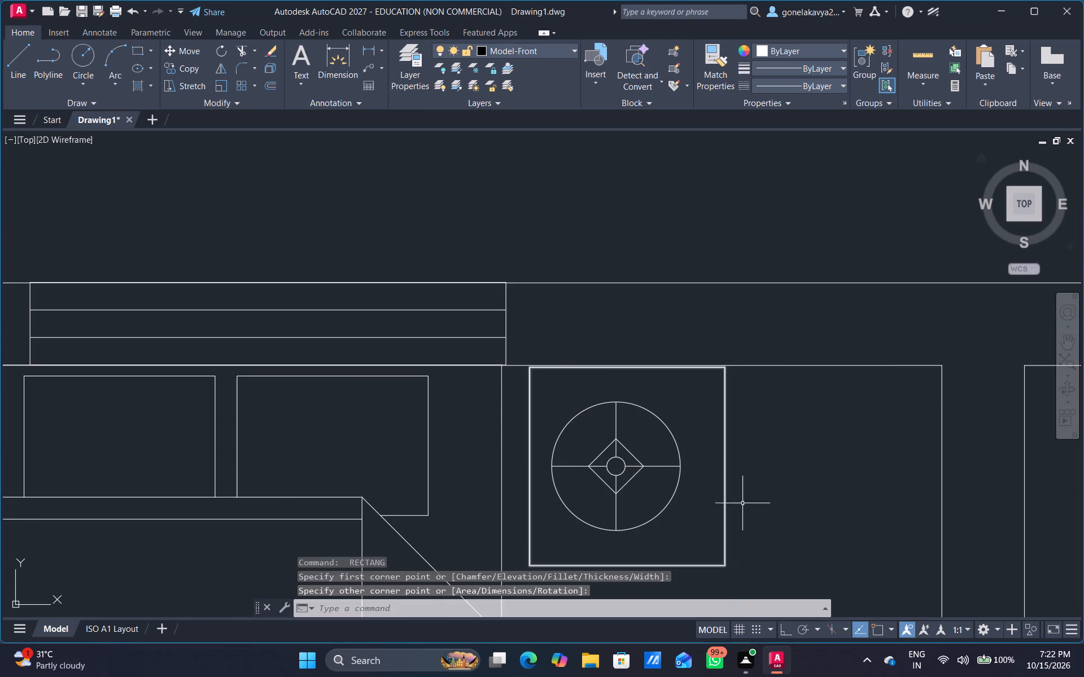
Draw a side-table rectangle around the lamp west of the north-east bedroom's bed, starting at the north wall.
scroll(742, 497, "down", 3)
middle_click_drag(729, 534, 427, 486)
key("space")
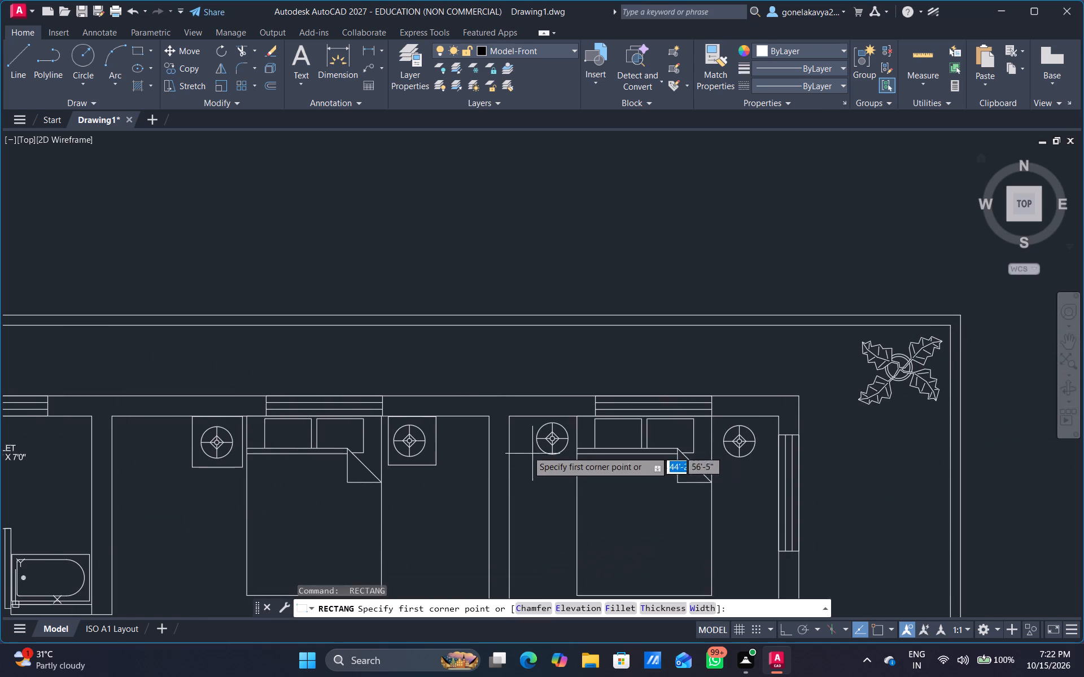
scroll(522, 446, "up", 4)
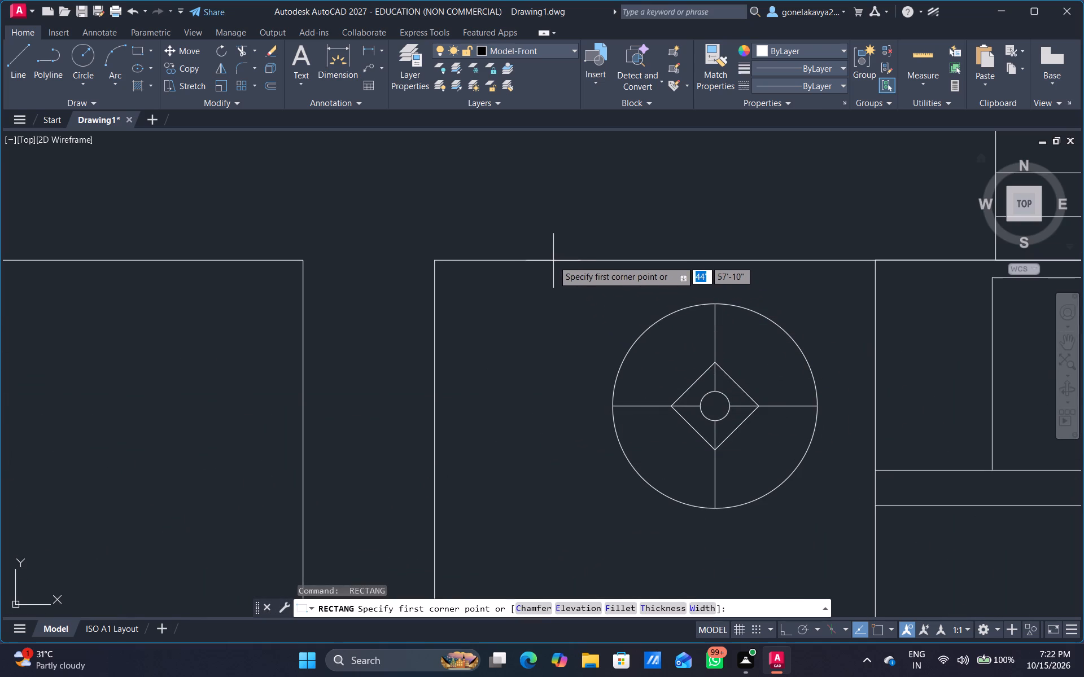
left_click_drag(545, 261, 544, 296)
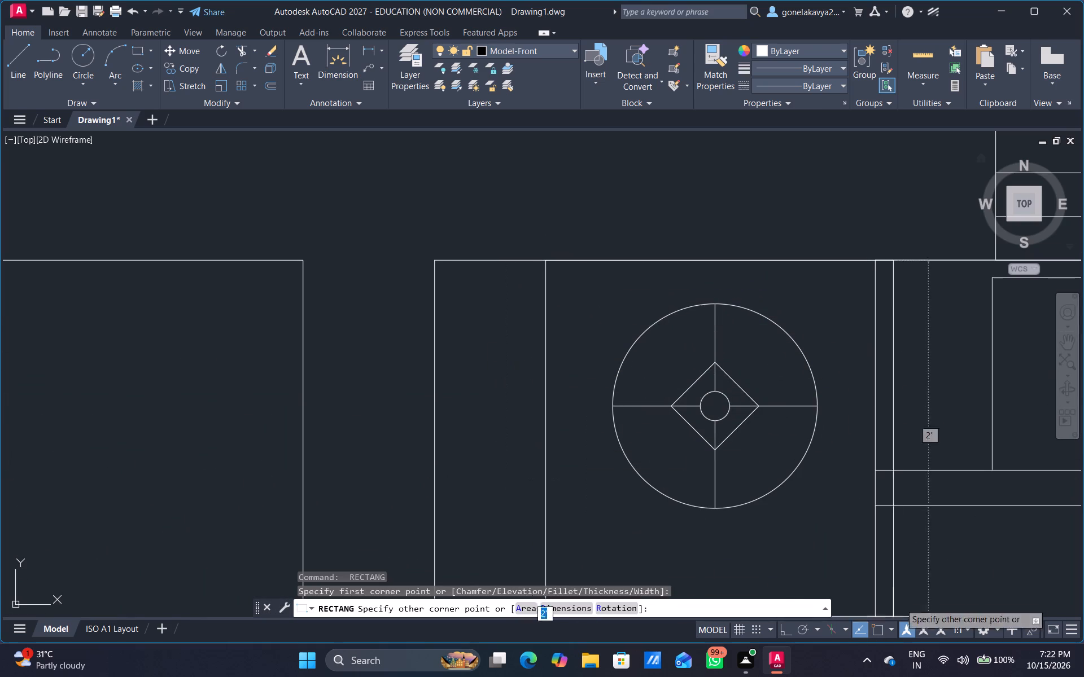
left_click(845, 531)
Draw a side-table rectangle around the lamp east of the north-east bedroom's bed, starting at the north wall.
scroll(932, 551, "down", 1)
middle_click_drag(933, 551, 677, 490)
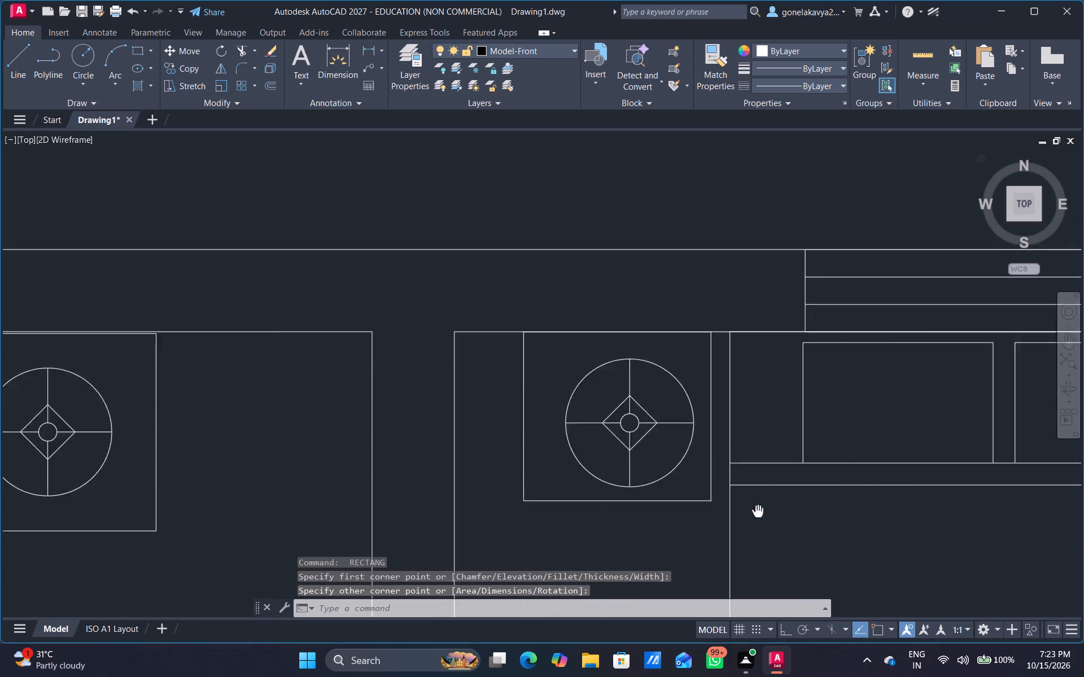
middle_click_drag(677, 490, 75, 425)
key("space")
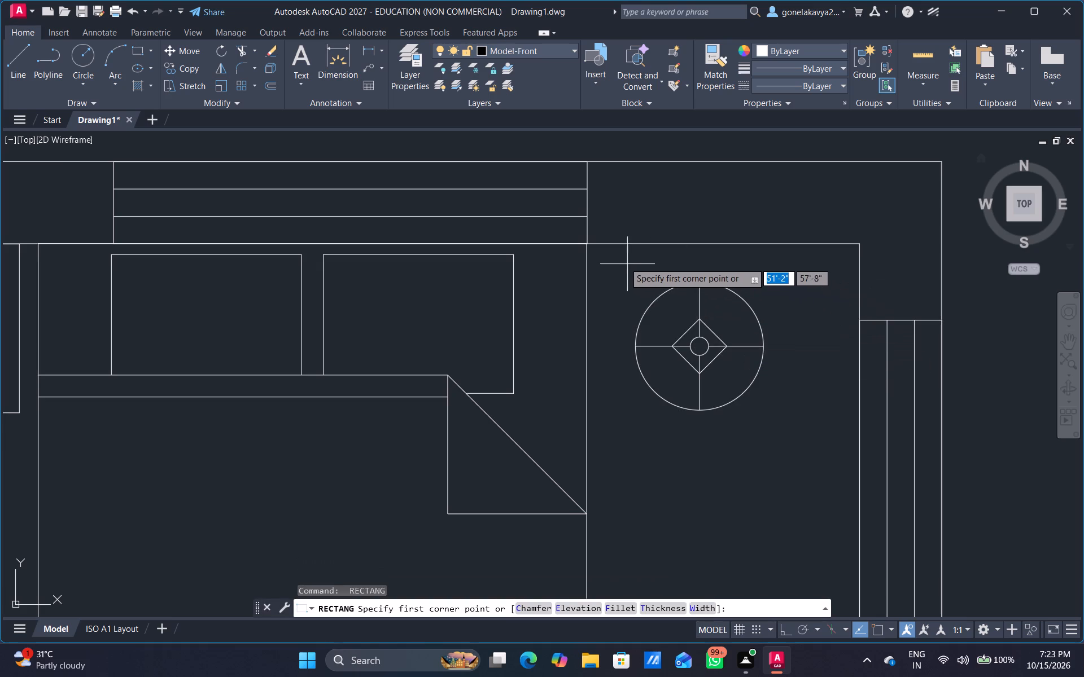
left_click_drag(610, 244, 609, 256)
left_click(819, 449)
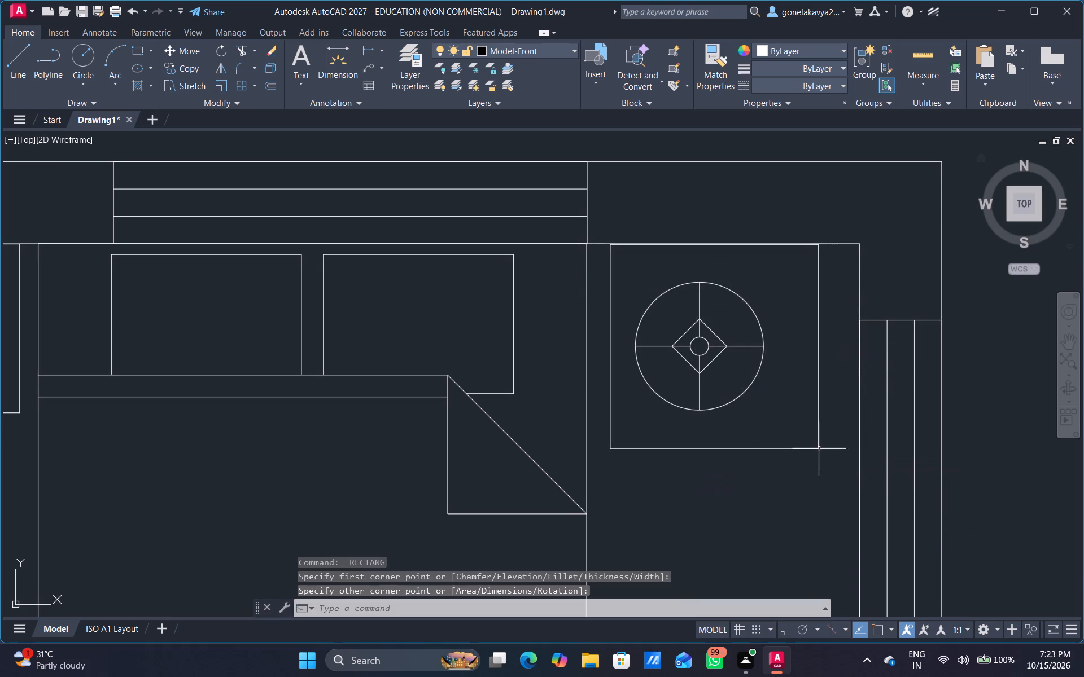
Draw a side-table rectangle about 1'-10" by 1'-11" around the lamp south of the south-west bedroom's bed, against the west wall.
scroll(799, 518, "down", 2)
middle_click_drag(795, 527, 735, 272)
scroll(724, 370, "down", 4)
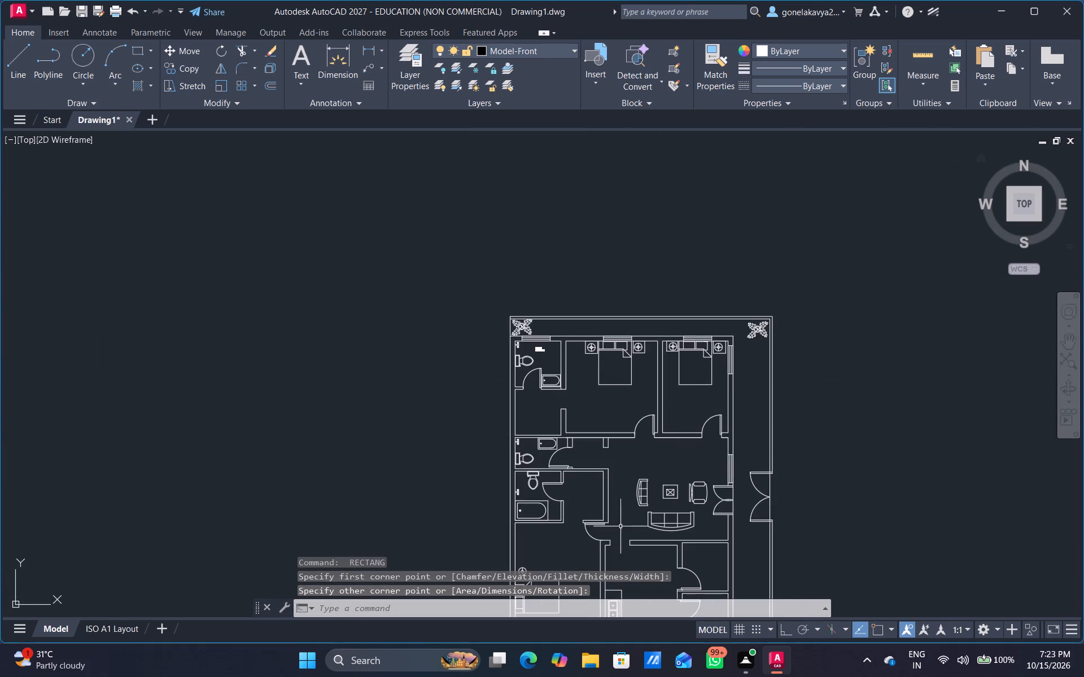
middle_click_drag(618, 534, 611, 314)
scroll(528, 416, "up", 3)
key("space")
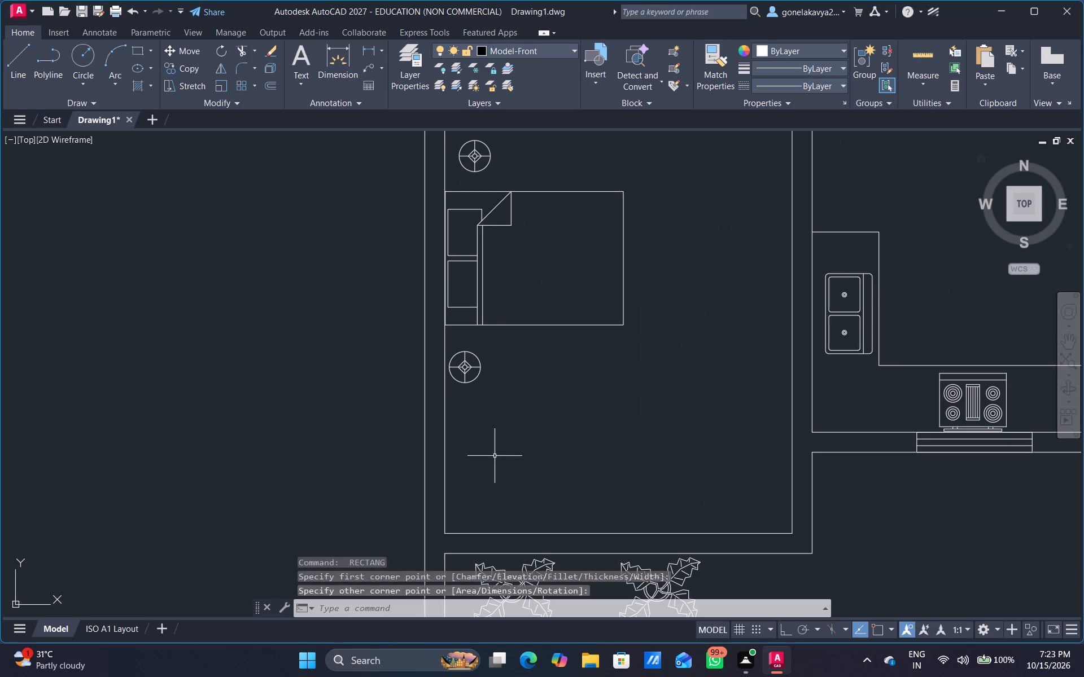
scroll(453, 380, "up", 3)
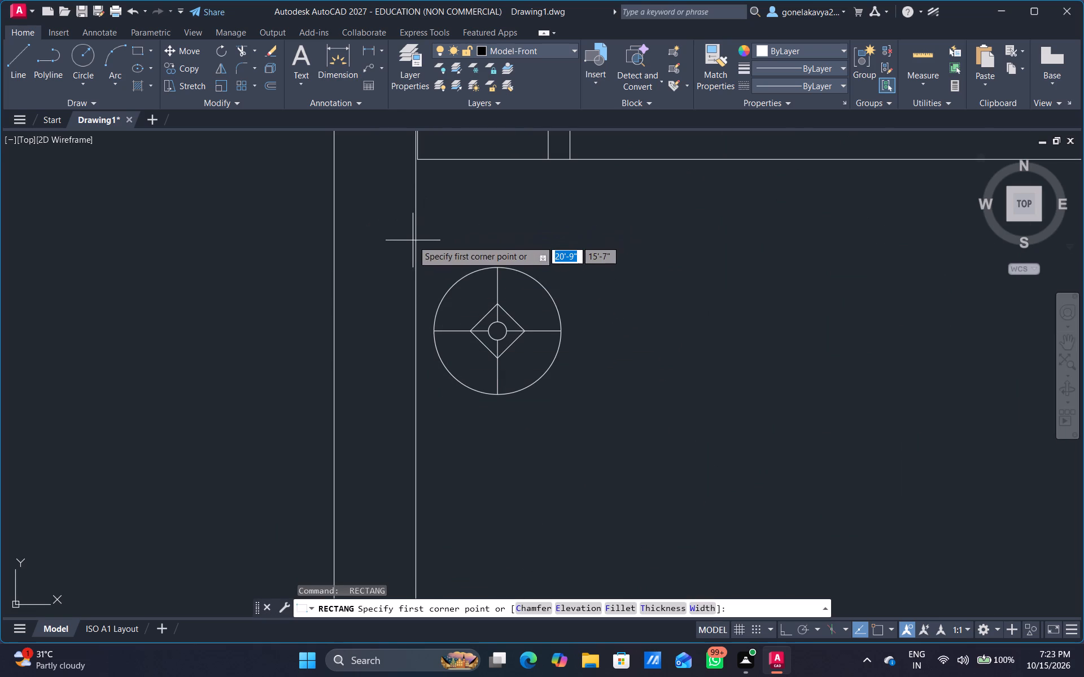
left_click_drag(416, 235, 475, 234)
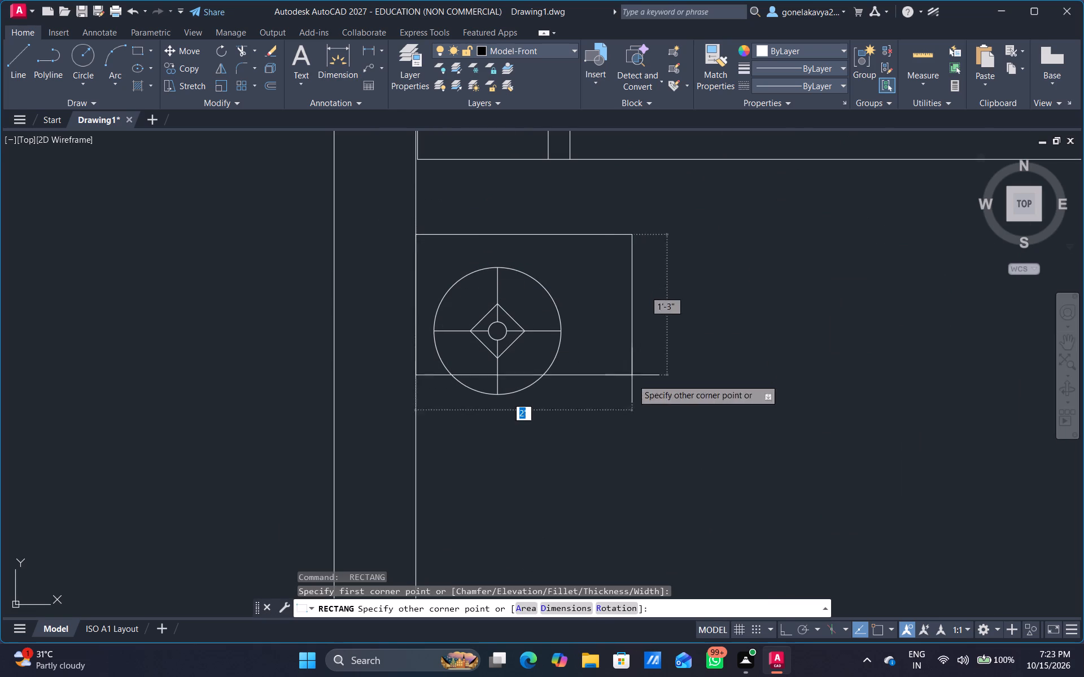
left_click(606, 443)
Draw a side-table rectangle about 2'-2" wide around the lamp north of the south-west bedroom's bed, against the west wall.
scroll(684, 336, "down", 3)
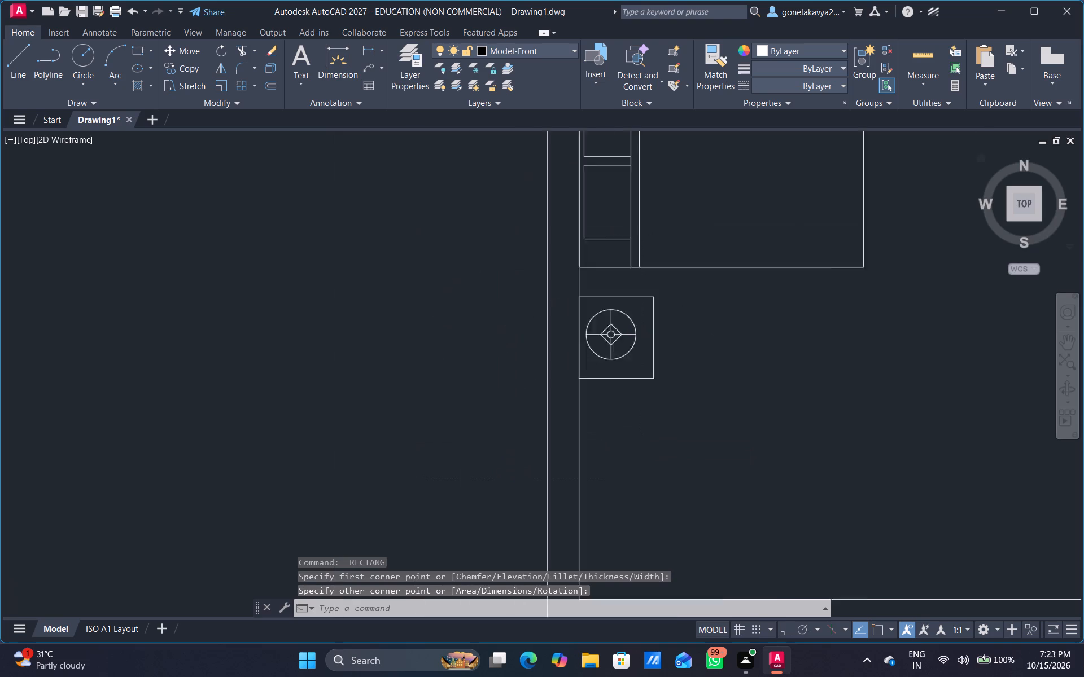
middle_click_drag(684, 313, 667, 542)
scroll(667, 538, "down", 1)
scroll(646, 430, "up", 2)
middle_click_drag(678, 468, 617, 431)
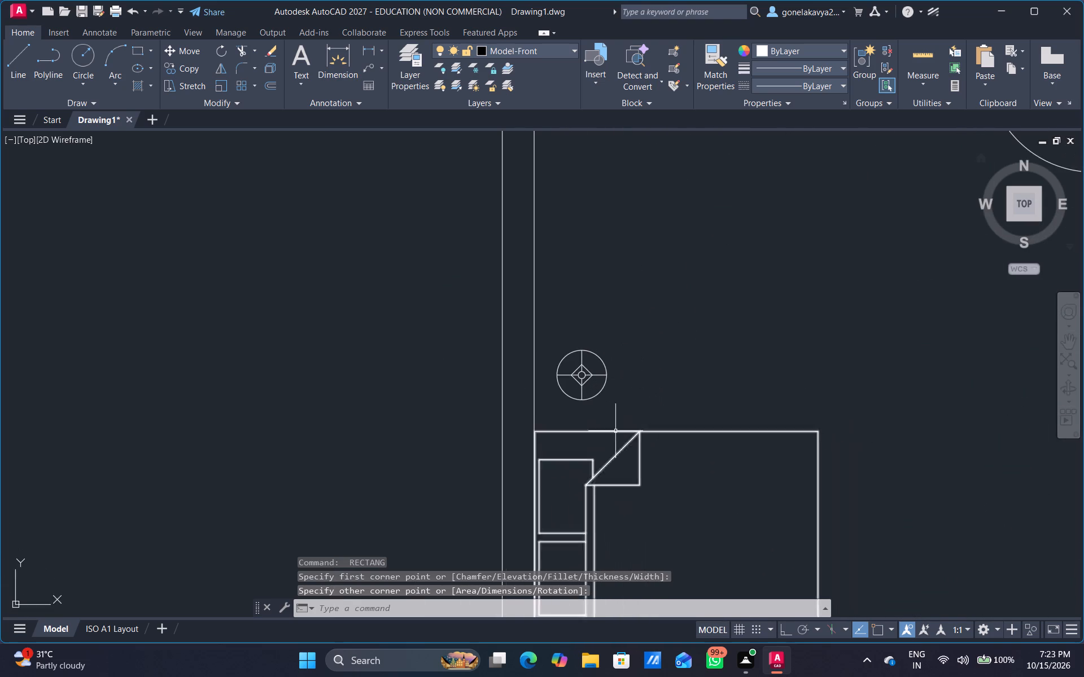
scroll(622, 411, "up", 2)
key("space")
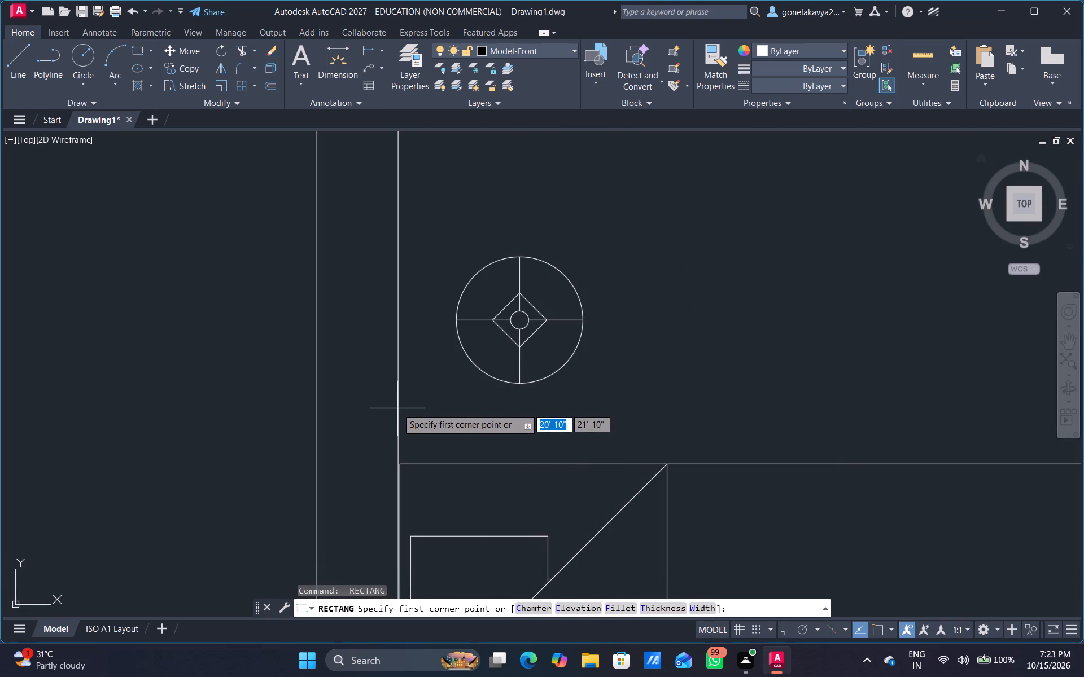
left_click_drag(397, 408, 405, 411)
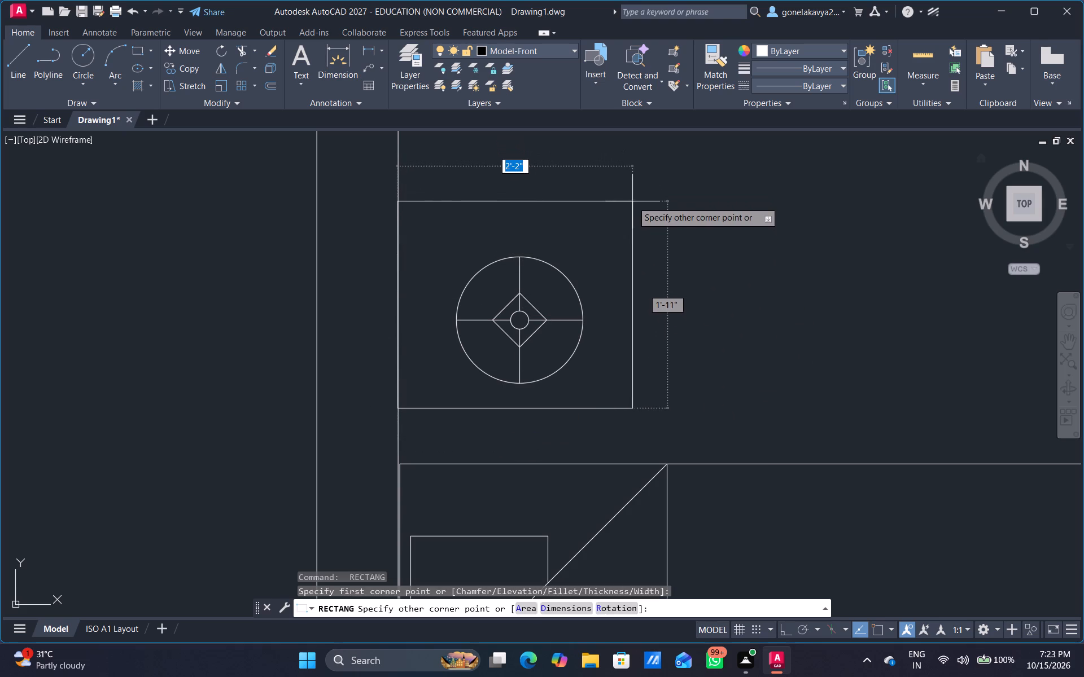
left_click(633, 225)
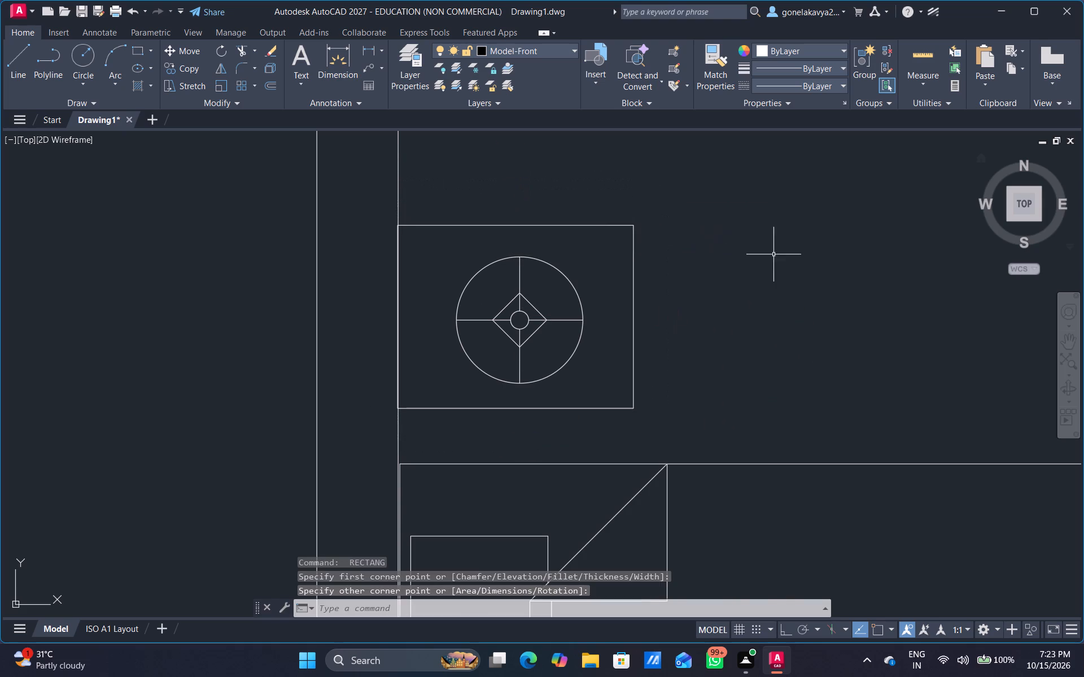
Label the small room south of the north-west toilet with multiline text DRESS and 7'-0" X 6'-7" on two lines.
scroll(773, 256, "down", 4)
middle_click_drag(829, 248, 458, 571)
scroll(458, 571, "down", 1)
scroll(476, 331, "down", 2)
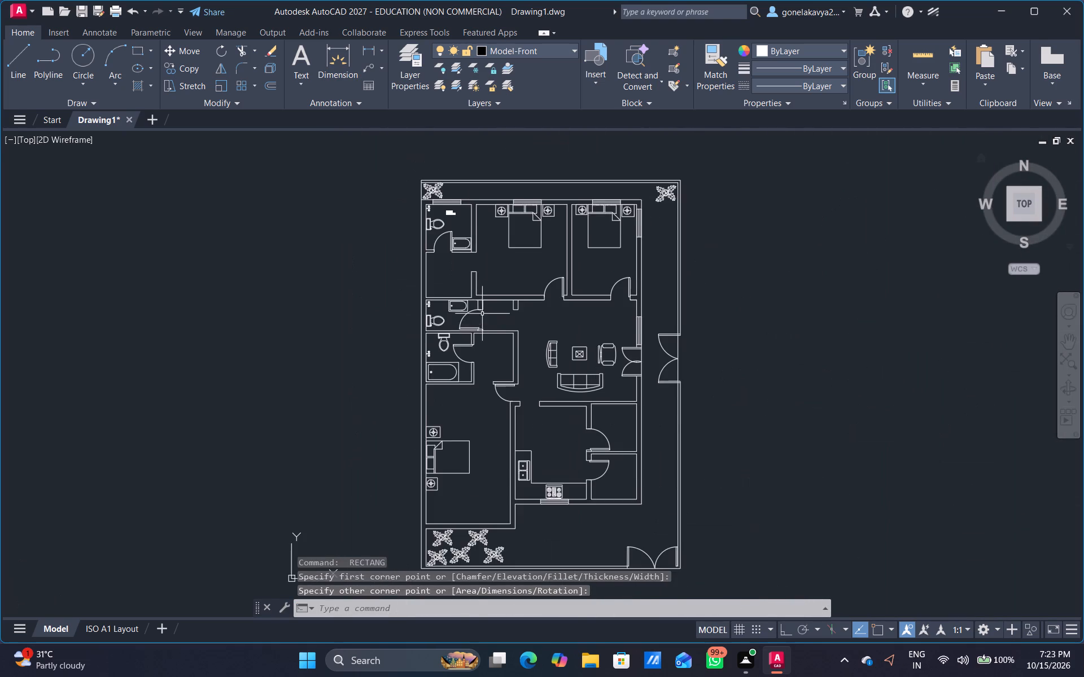
middle_click_drag(492, 324, 487, 397)
scroll(451, 336, "up", 3)
middle_click_drag(449, 342, 429, 348)
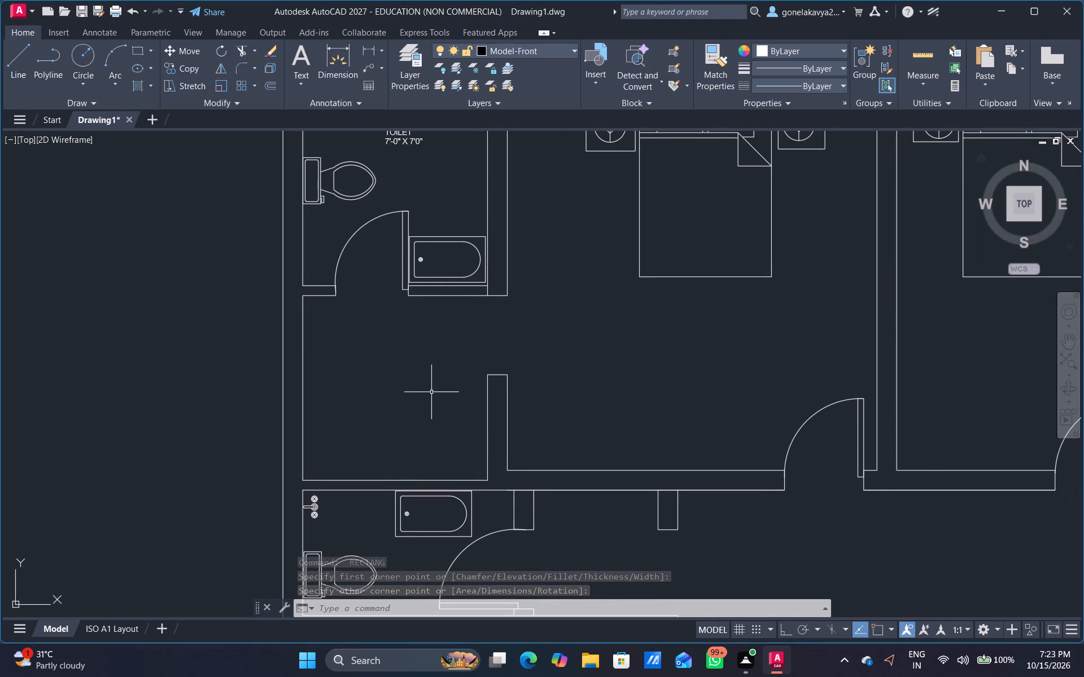
left_click(304, 64)
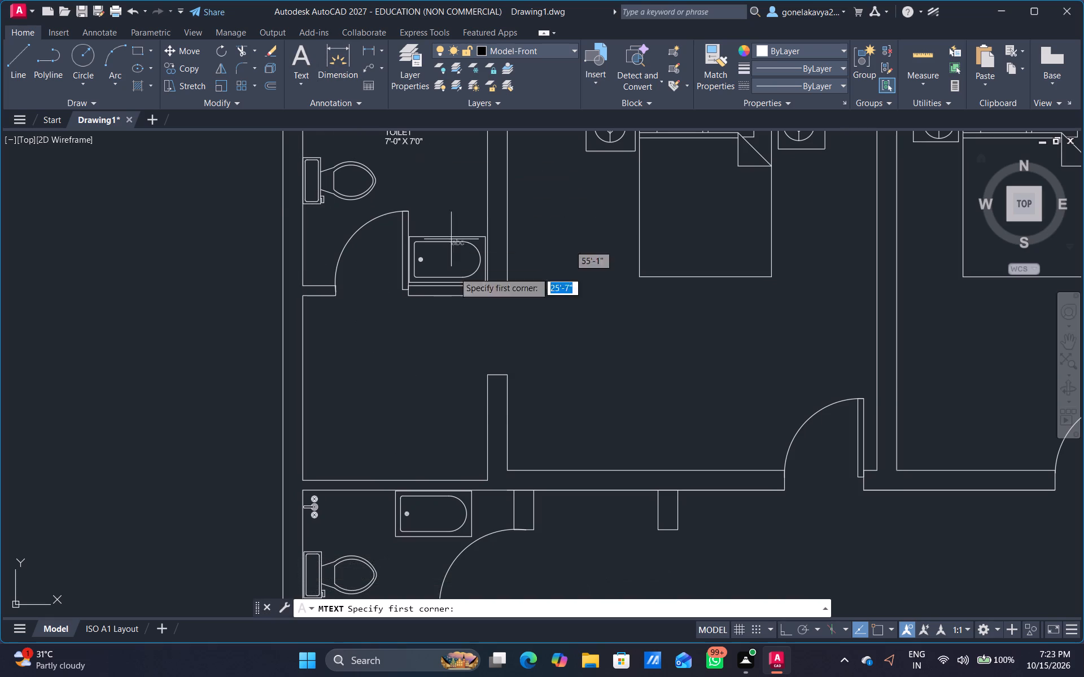
left_click_drag(355, 361, 385, 432)
left_click(432, 411)
key("space")
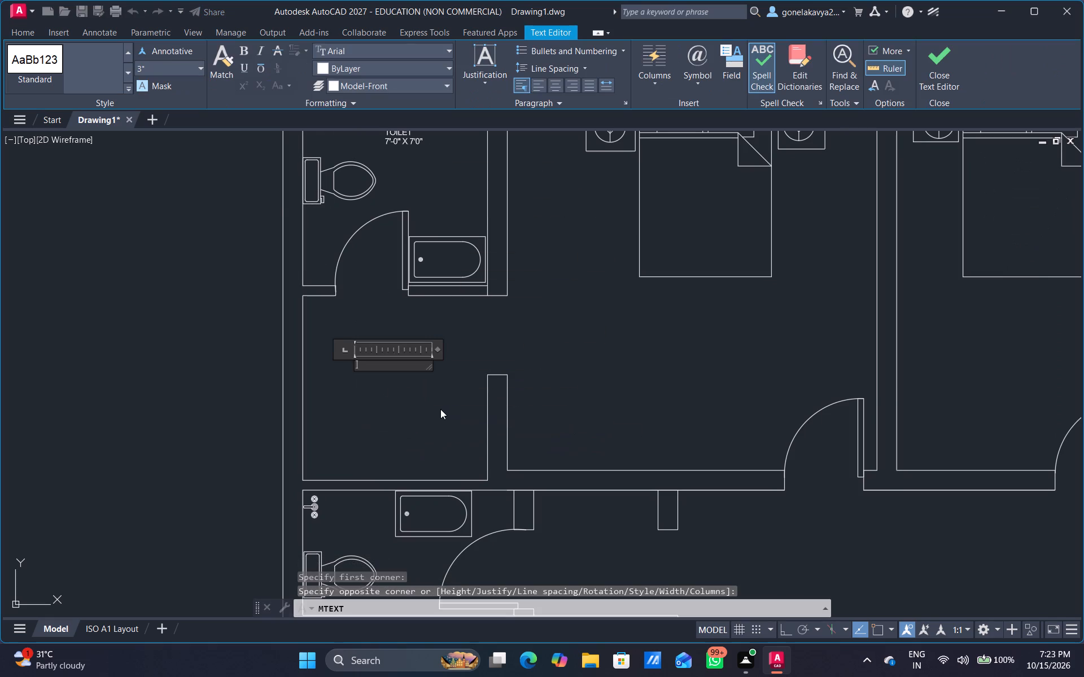
type("DRES")
key("s")
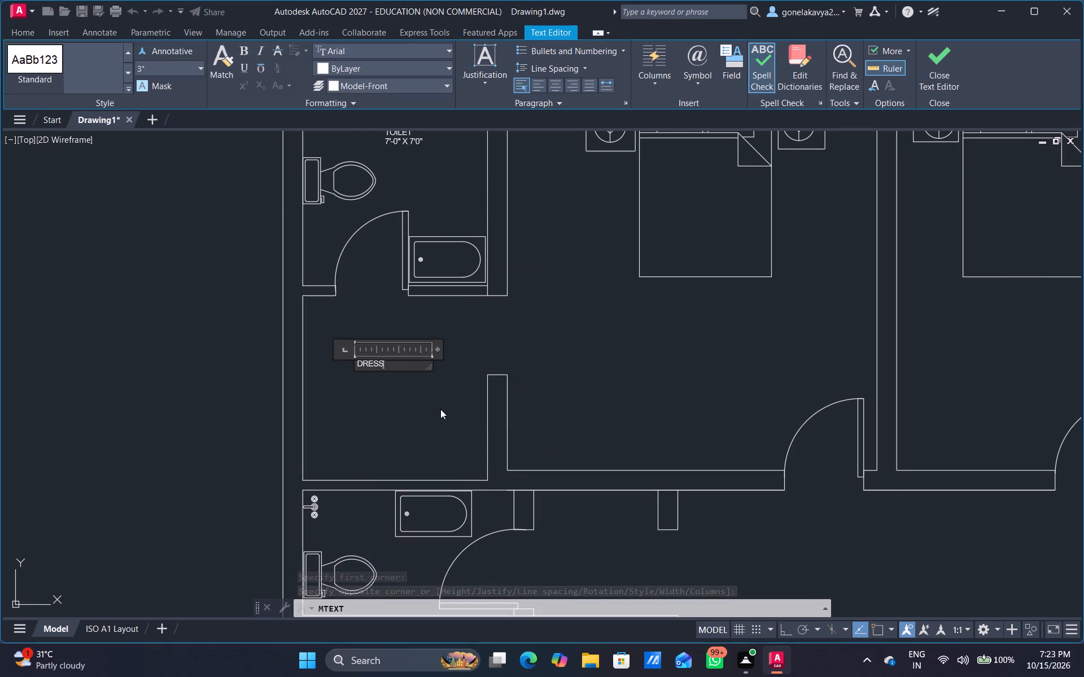
key("Return")
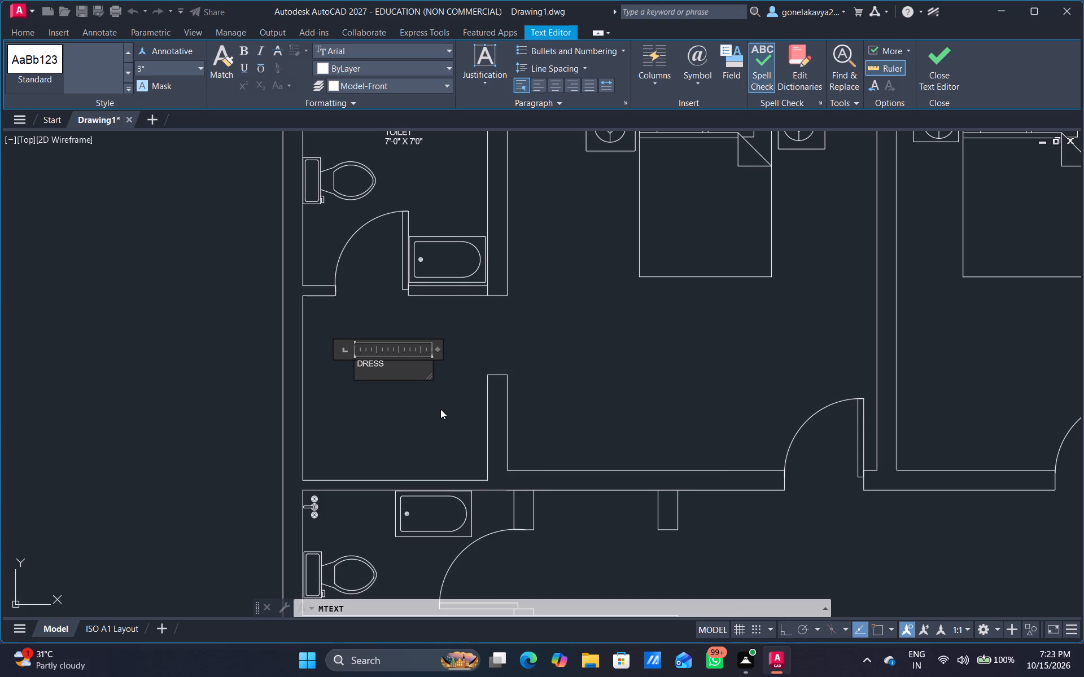
key("7")
key("apostrophe")
type("-0\" X")
key("space")
type("6'-")
type("7\"")
left_click_drag(532, 389, 542, 407)
Label the middle north bedroom below its bed with multiline text BED ROOM and 14'-0" X 14-0" on two lines.
middle_click_drag(609, 405, 469, 450)
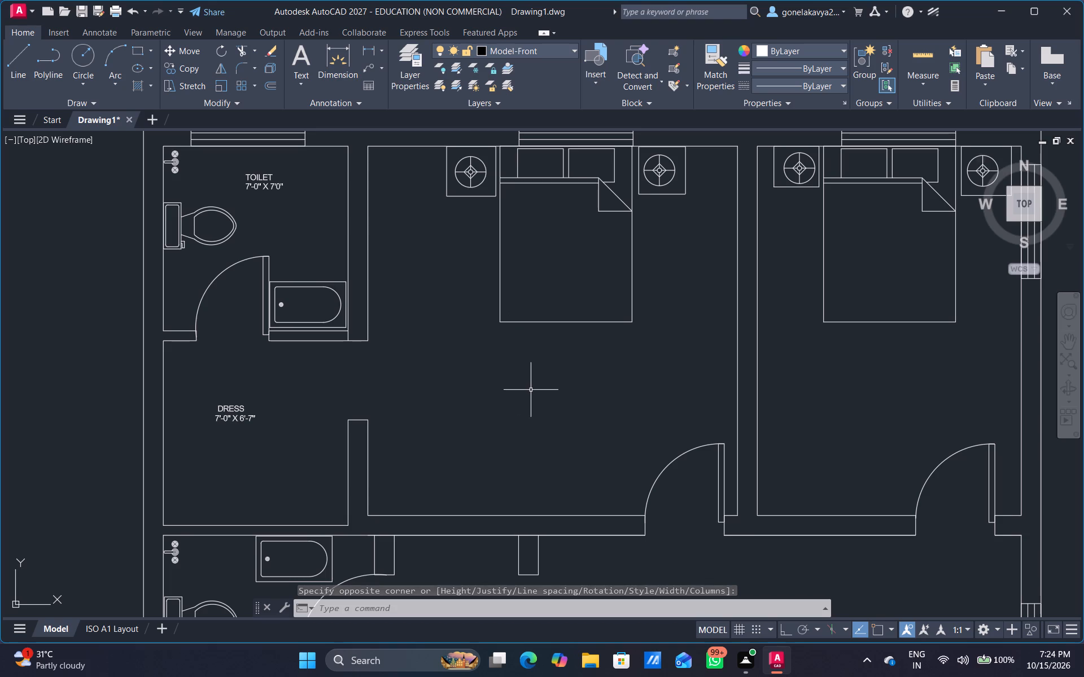
key("space")
left_click_drag(489, 364, 525, 436)
left_click(639, 415)
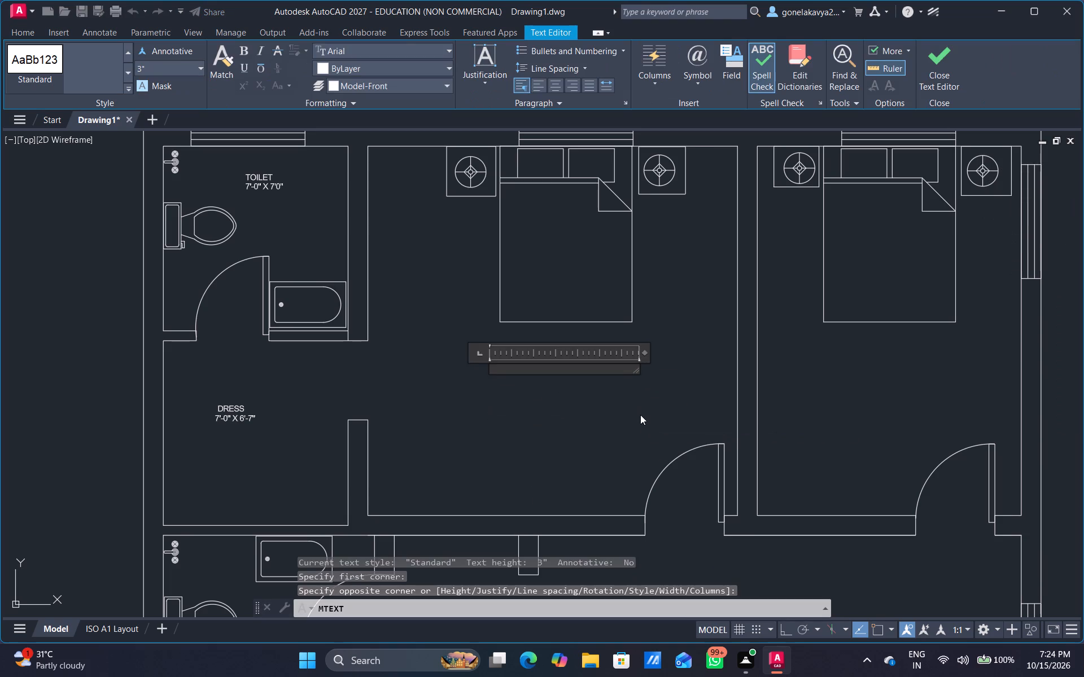
type("BED ROOM")
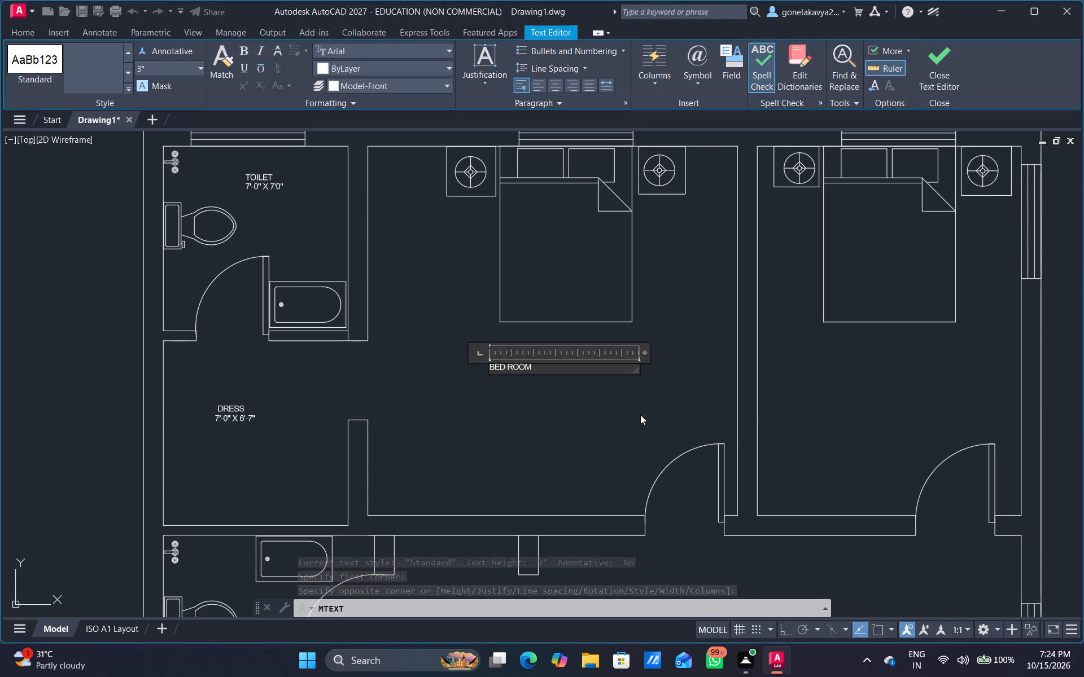
key("Return")
type("14'-")
type("0\" X 14-")
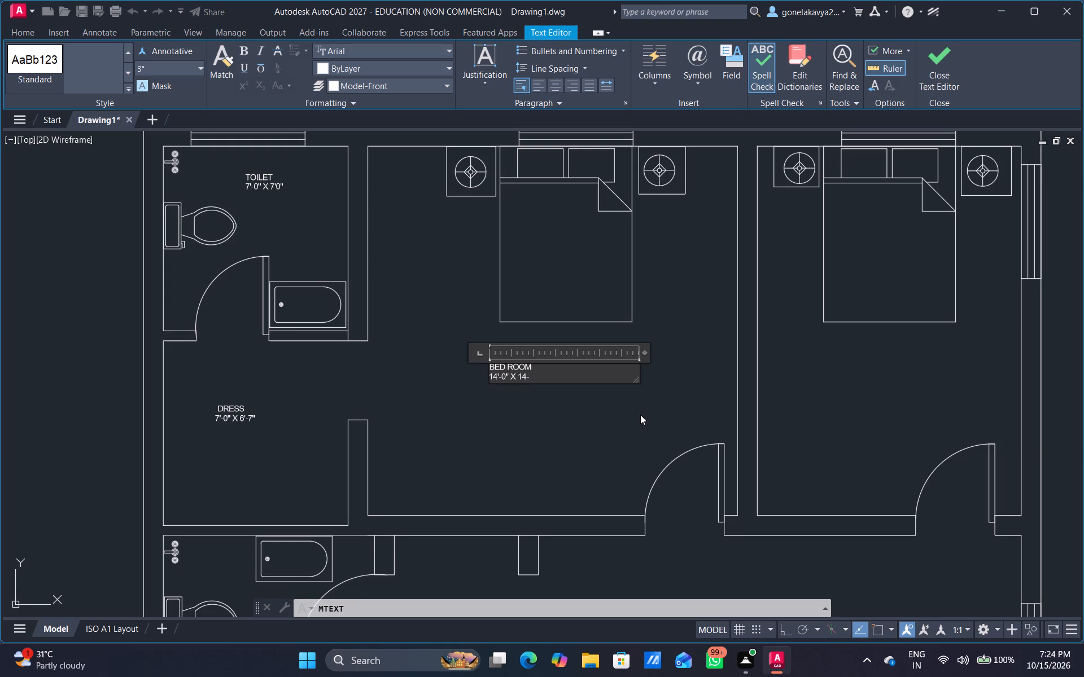
key("0")
key("shift+quotedbl")
left_click(633, 458)
Label the north-east bedroom below its bed with multiline text BED ROOM and 10'-6" X 14'-0" on two lines.
middle_click_drag(931, 370, 732, 384)
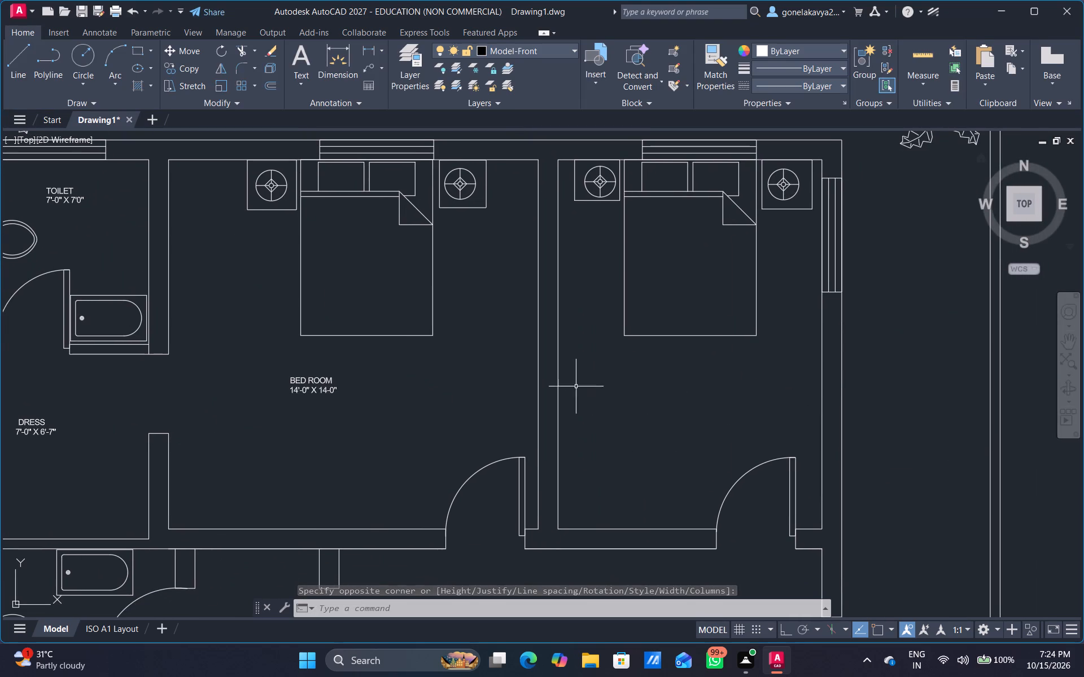
key("space")
left_click_drag(597, 383, 628, 445)
left_click(714, 437)
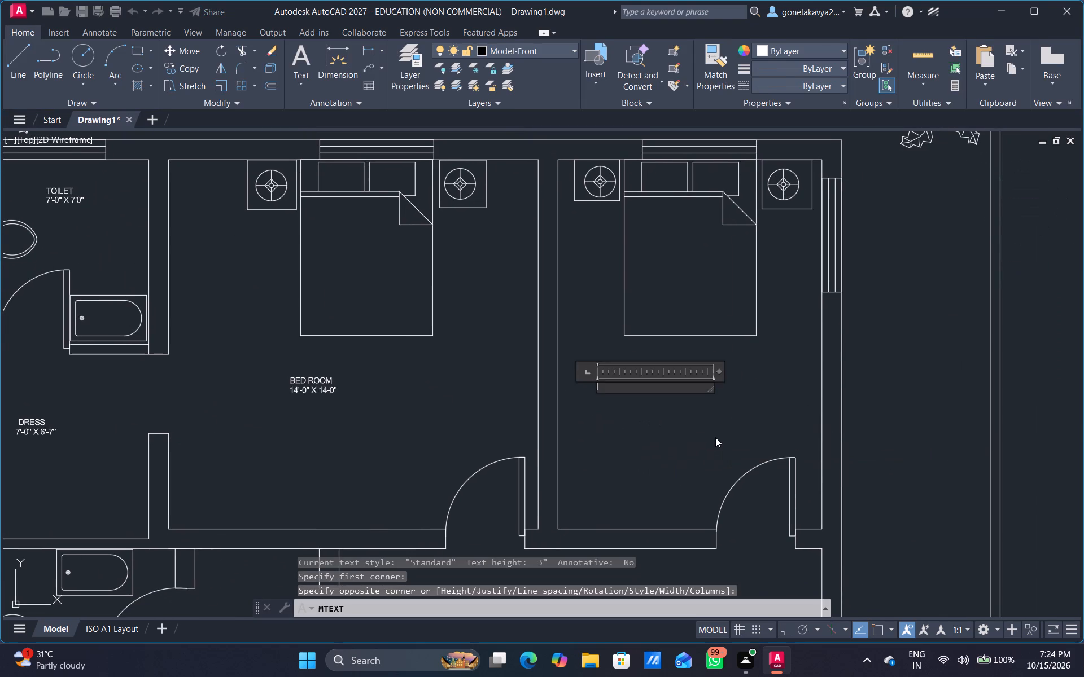
type("BED ROOM")
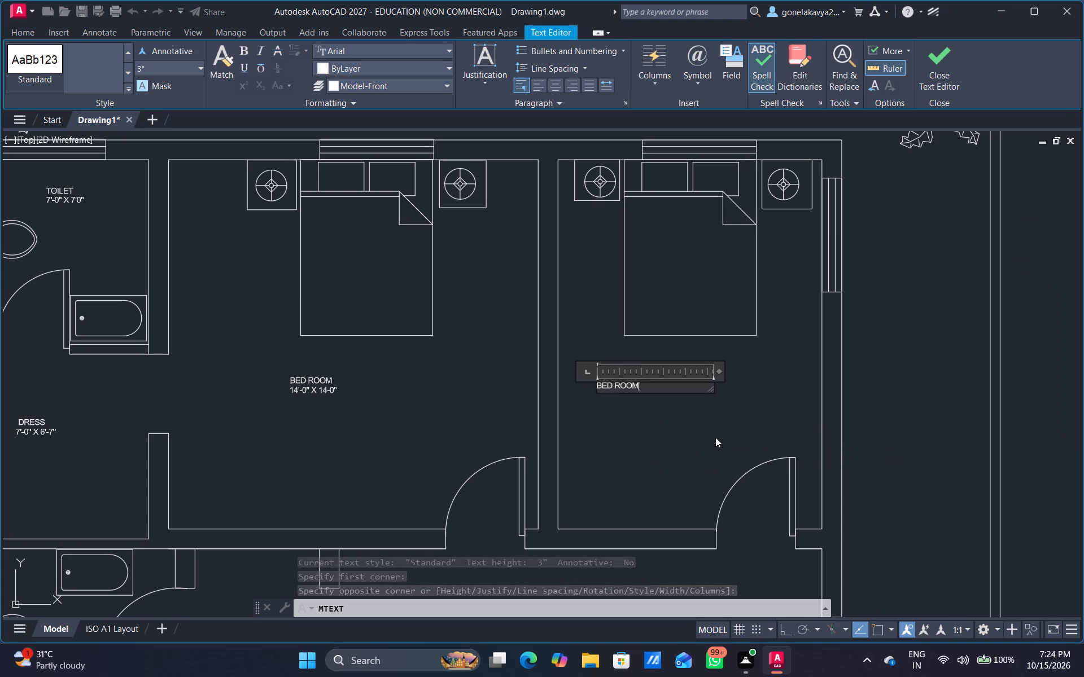
key("space")
key("Return")
type("10'")
type("-0\"")
key("BackSpace")
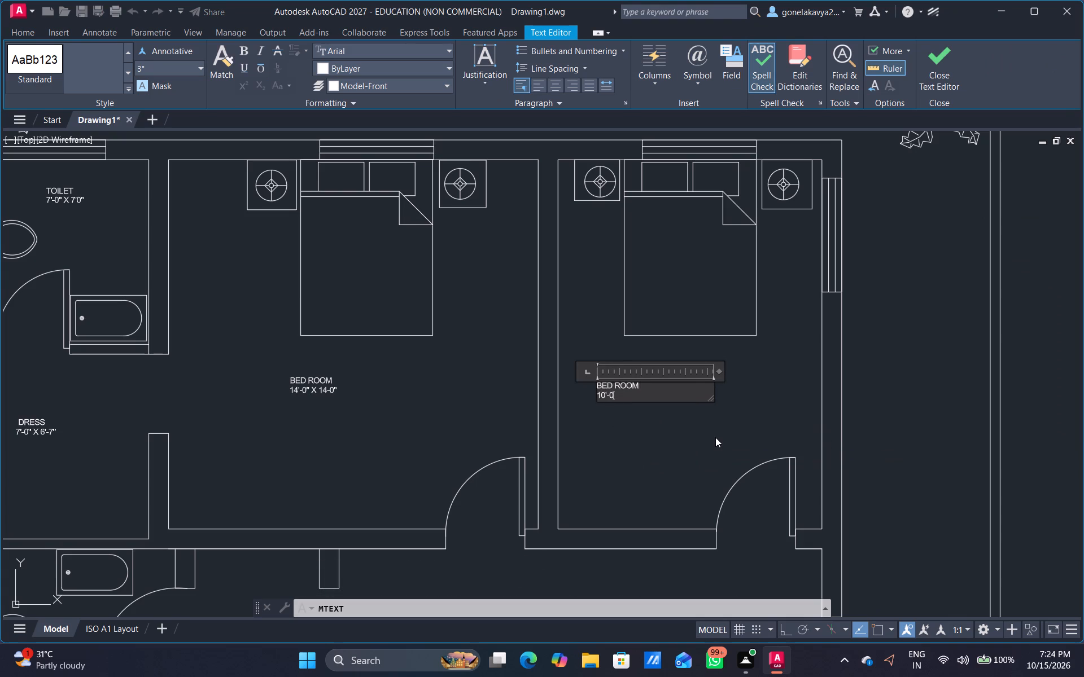
key("6")
key("BackSpace")
key("BackSpace")
type("6\" C")
key("BackSpace")
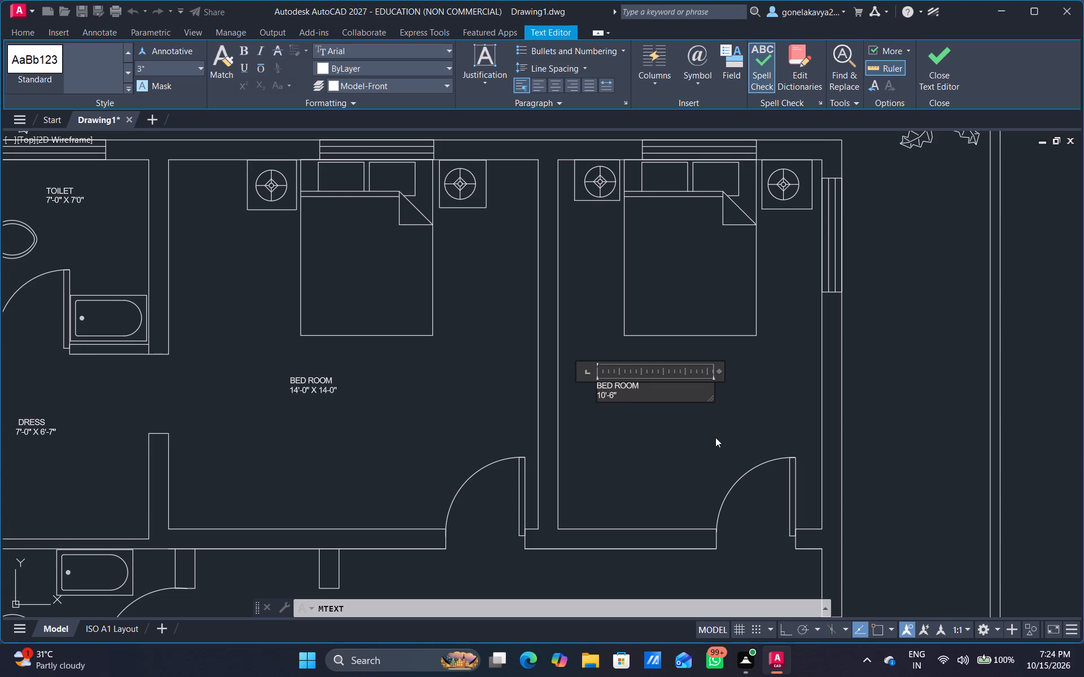
type("X 14'")
type("-0\"")
left_click(715, 437)
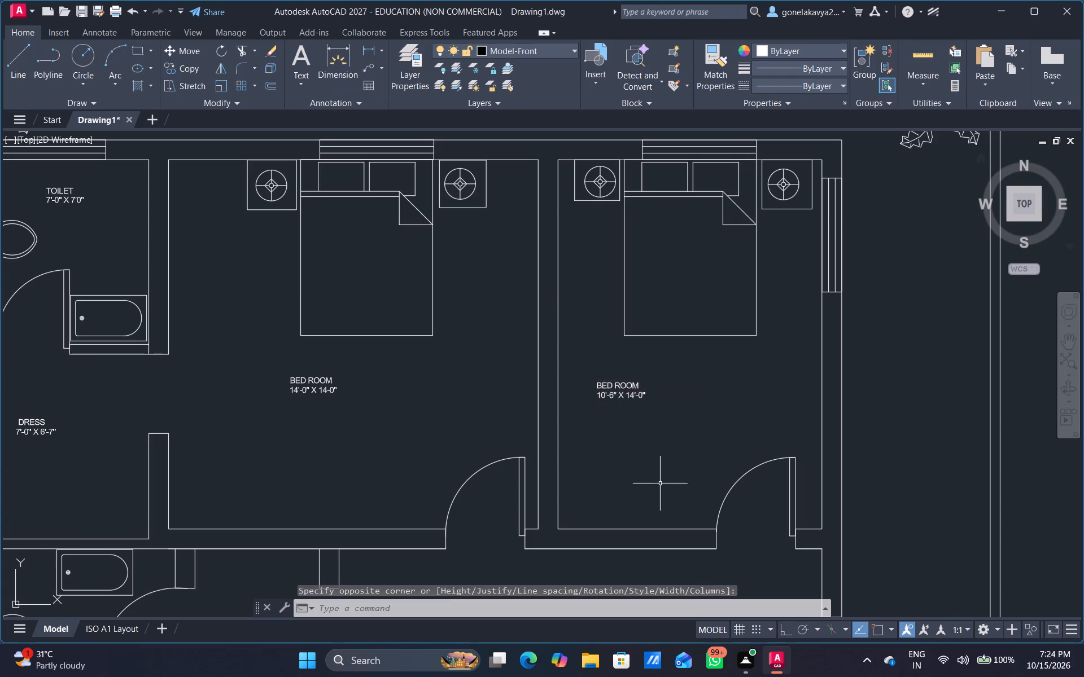
Label the toilet directly south of the DRESS room, below its bathtub, with multiline text TOILET and 7'-0" X 6'-7" on two lines.
scroll(658, 482, "down", 3)
middle_click_drag(642, 484, 685, 303)
scroll(627, 329, "up", 2)
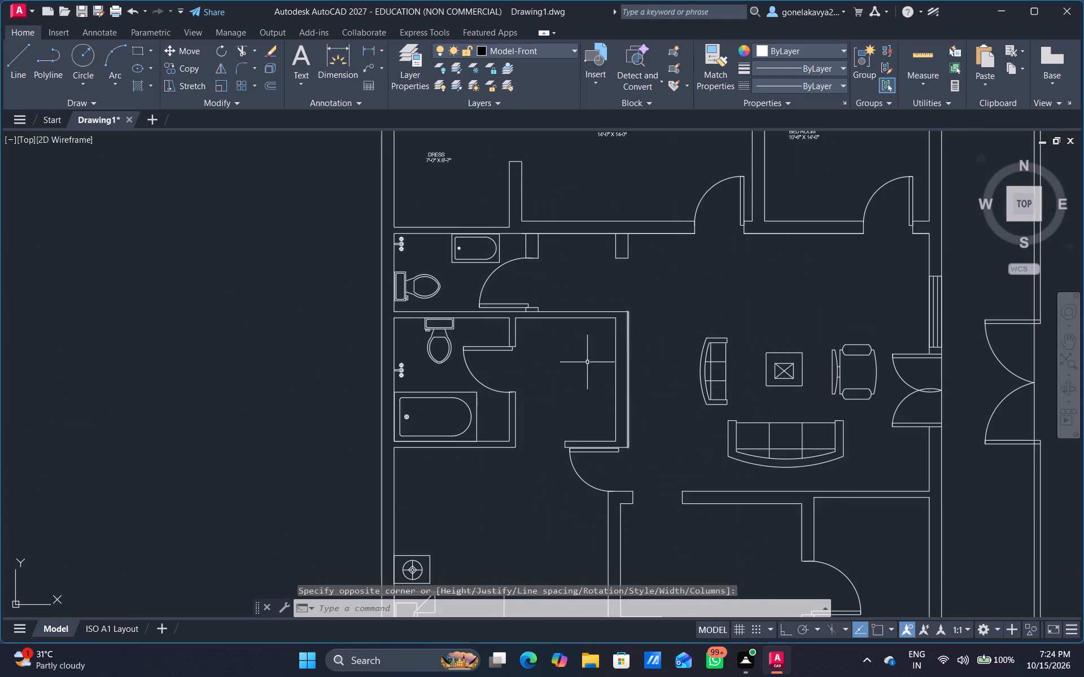
scroll(566, 382, "up", 1)
middle_click_drag(566, 382, 834, 433)
scroll(663, 294, "up", 2)
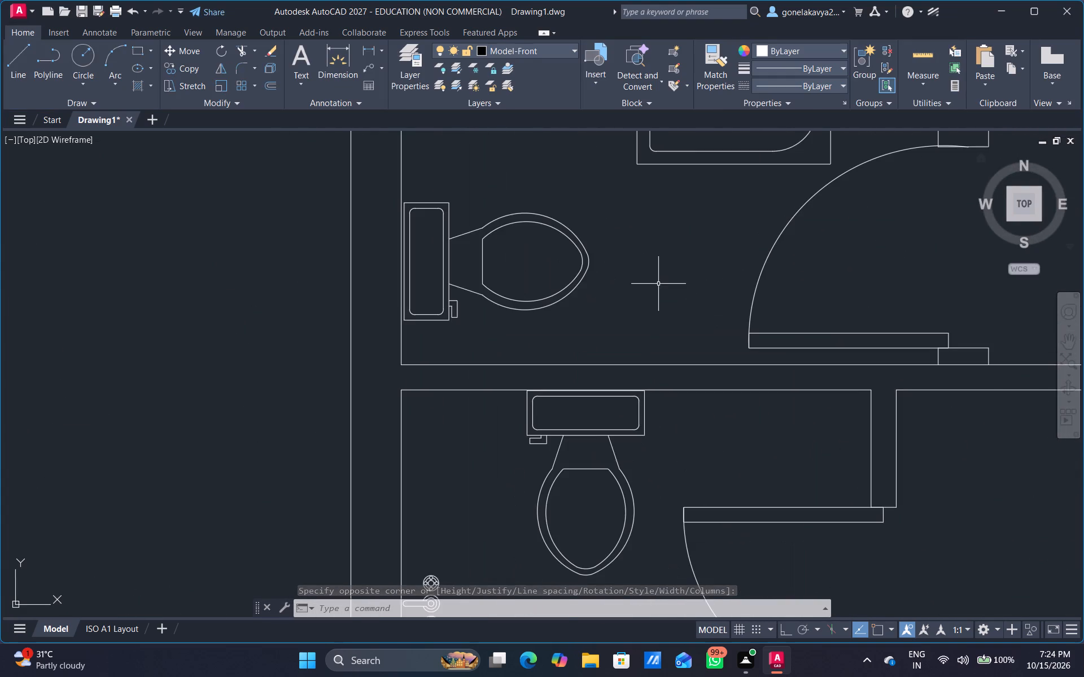
middle_click_drag(663, 287, 751, 383)
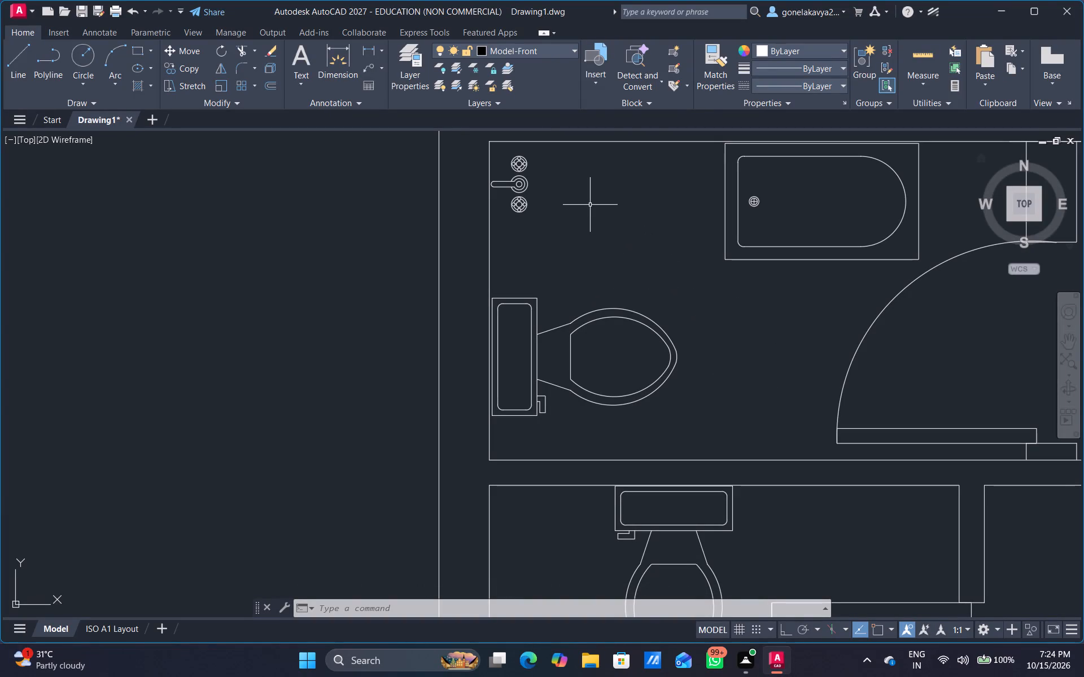
key("space")
left_click_drag(725, 292, 738, 325)
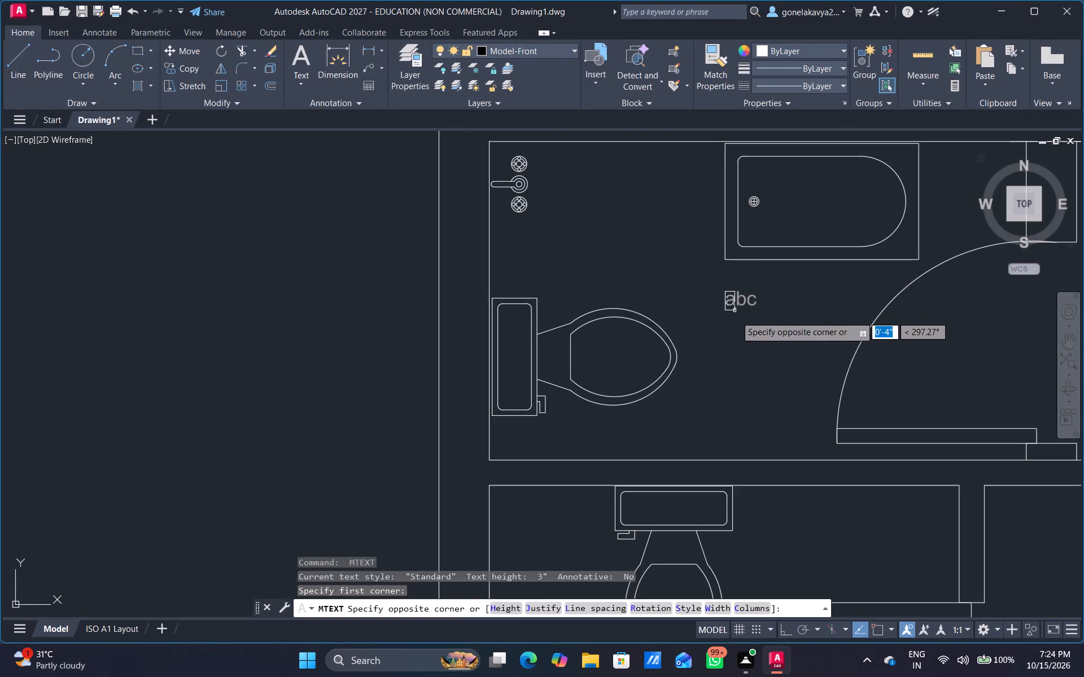
left_click_drag(738, 325, 740, 346)
left_click(826, 332)
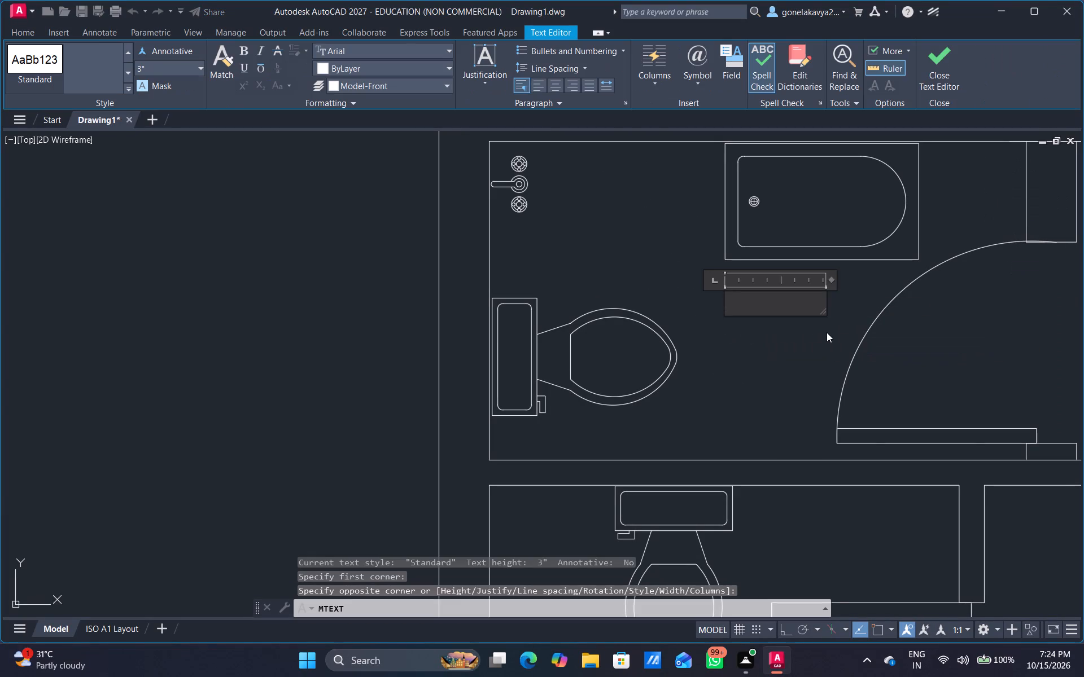
type("TO")
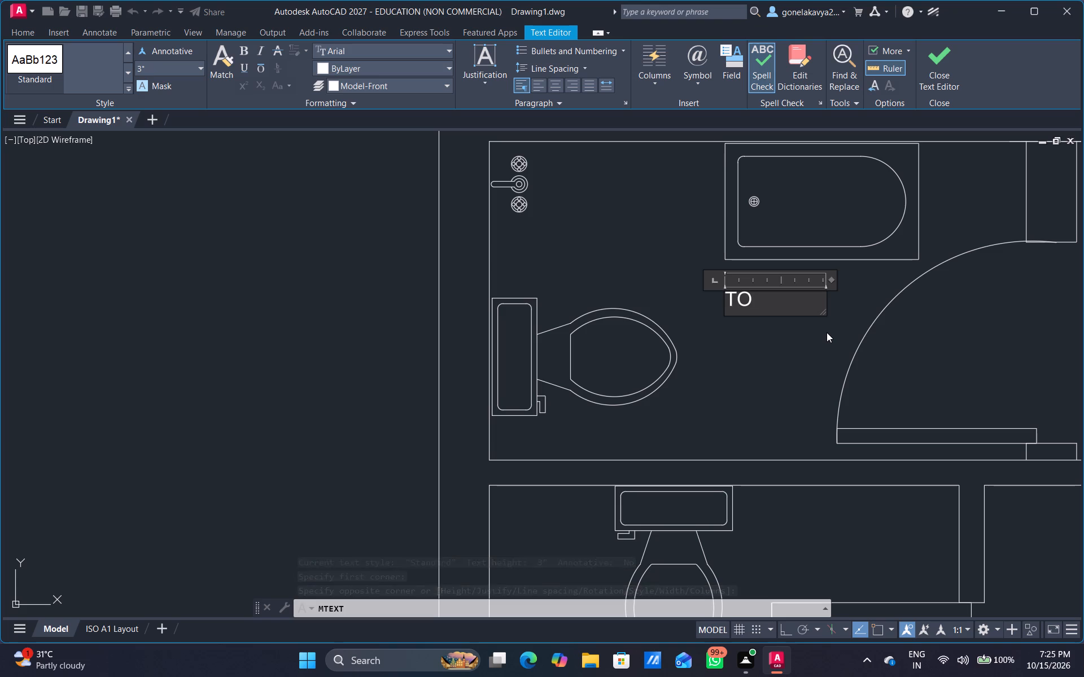
type("ILET")
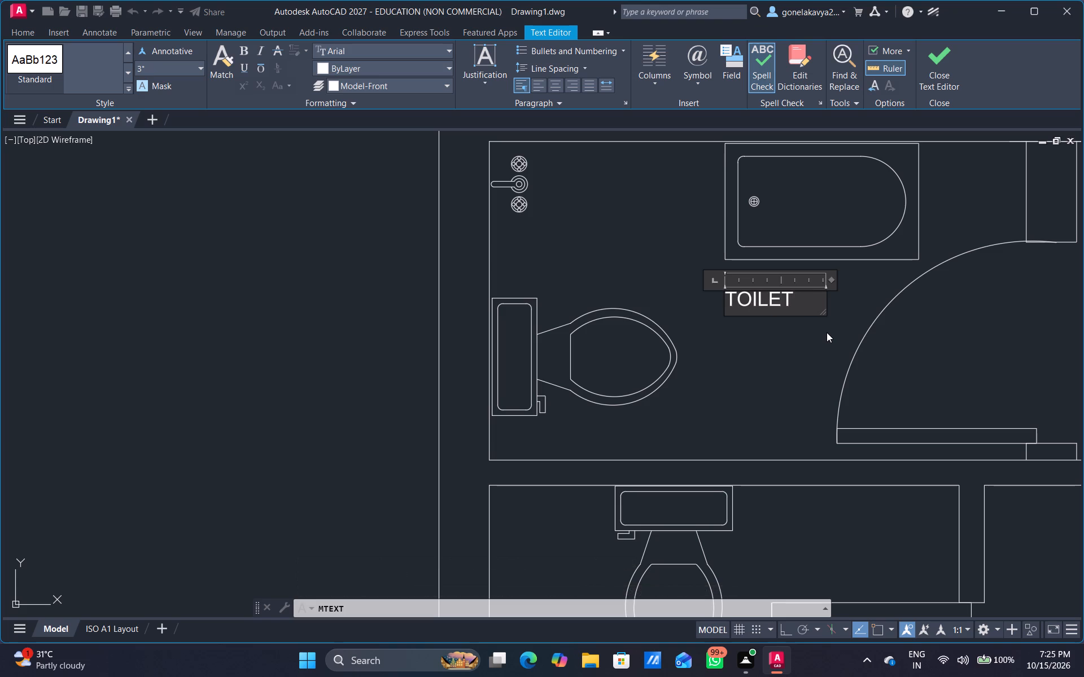
key("Return")
type("7'")
key("minus")
type("0\"")
key("space")
type("X 6'=")
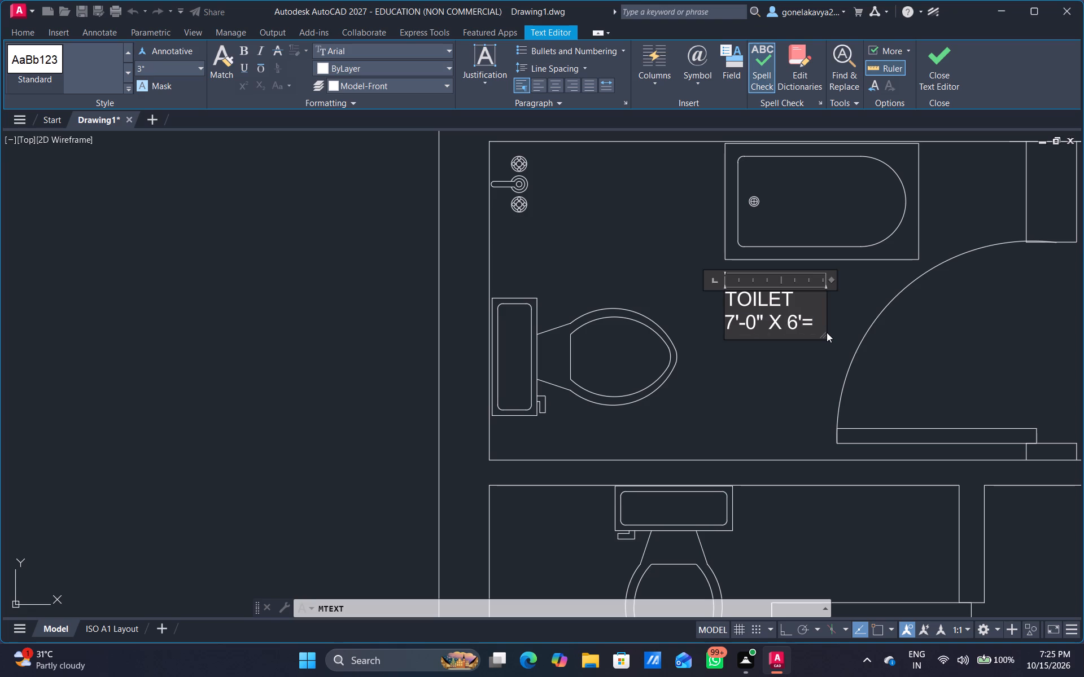
key("BackSpace")
key("minus")
type("7\"")
left_click(760, 383)
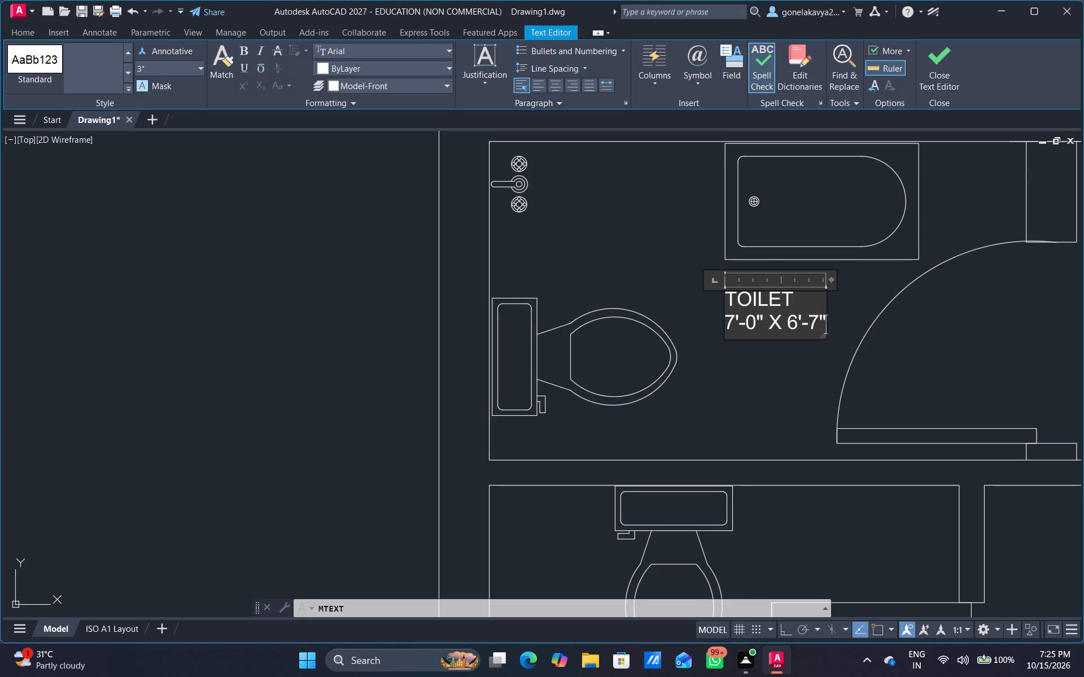
Edit the size line of the label in the toilet south of the DRESS room to read 8'-0" X 4'-9".
scroll(770, 408, "down", 2)
middle_click_drag(796, 490, 795, 332)
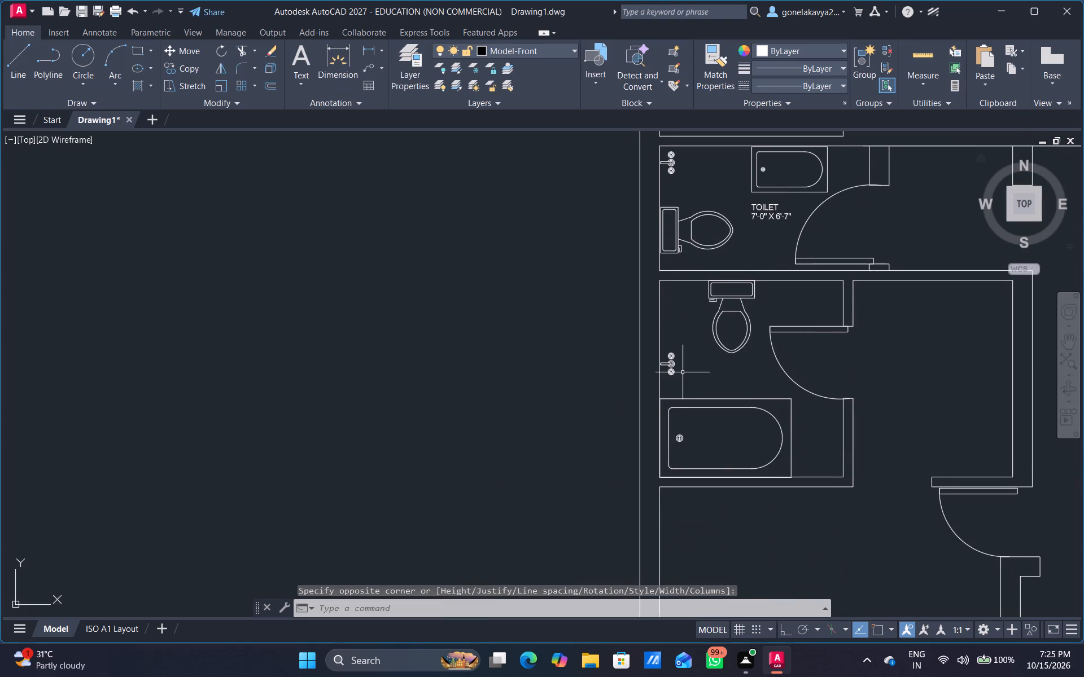
scroll(683, 372, "up", 1)
middle_click_drag(657, 402, 676, 309)
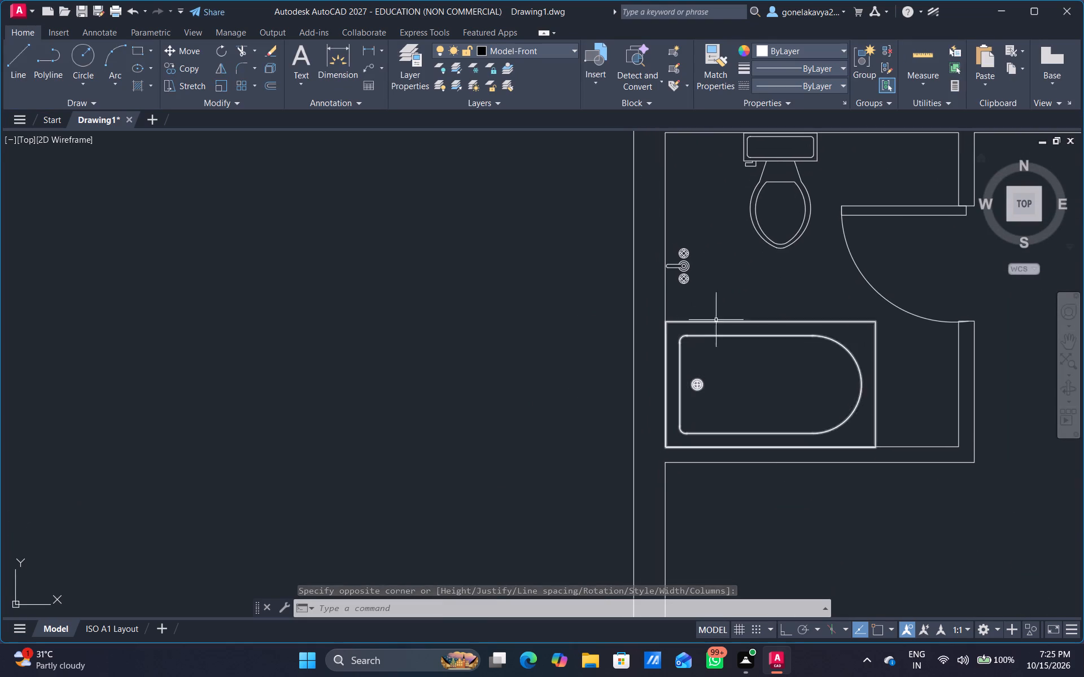
scroll(746, 290, "down", 2)
middle_click_drag(755, 286, 788, 315)
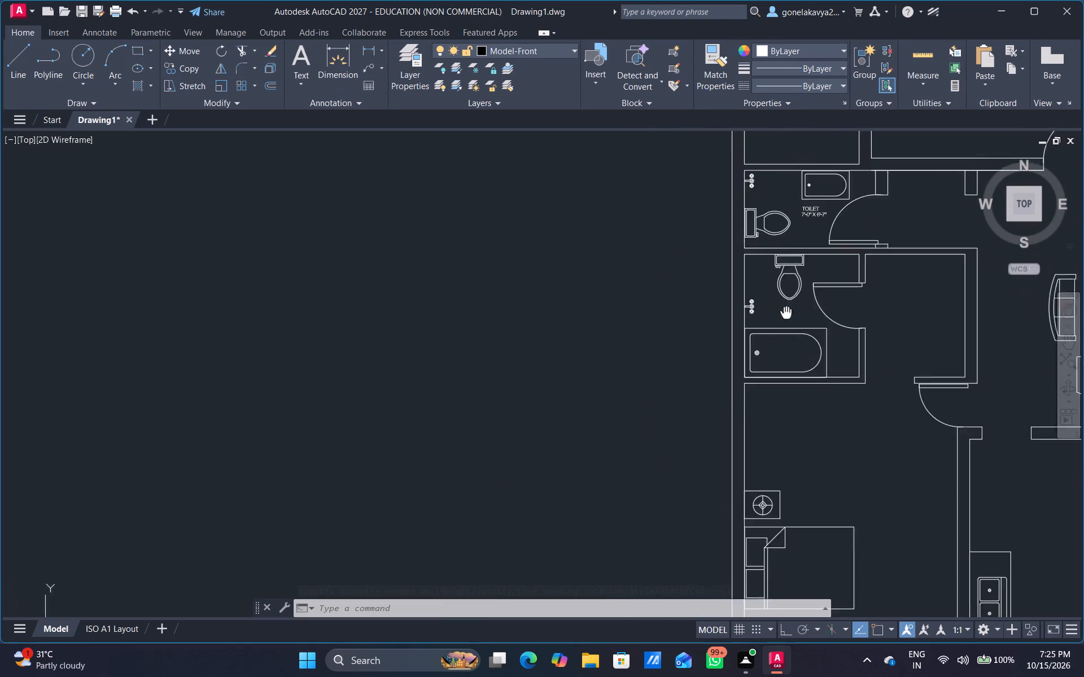
middle_click_drag(788, 315, 789, 513)
scroll(759, 391, "up", 3)
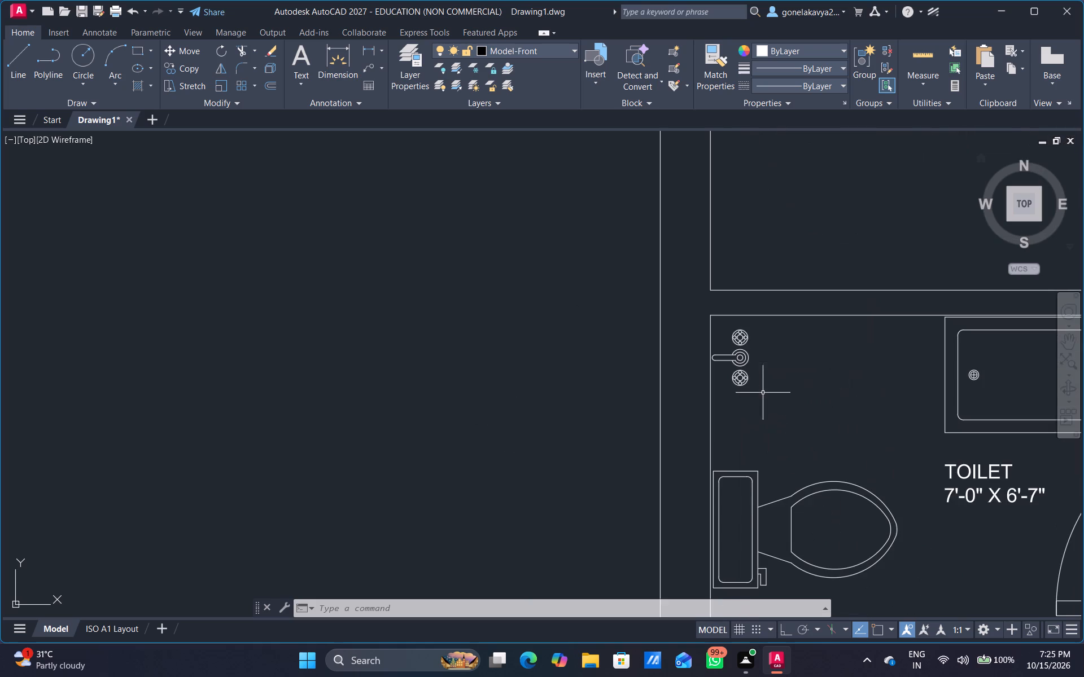
middle_click_drag(889, 451, 350, 417)
left_click(447, 456)
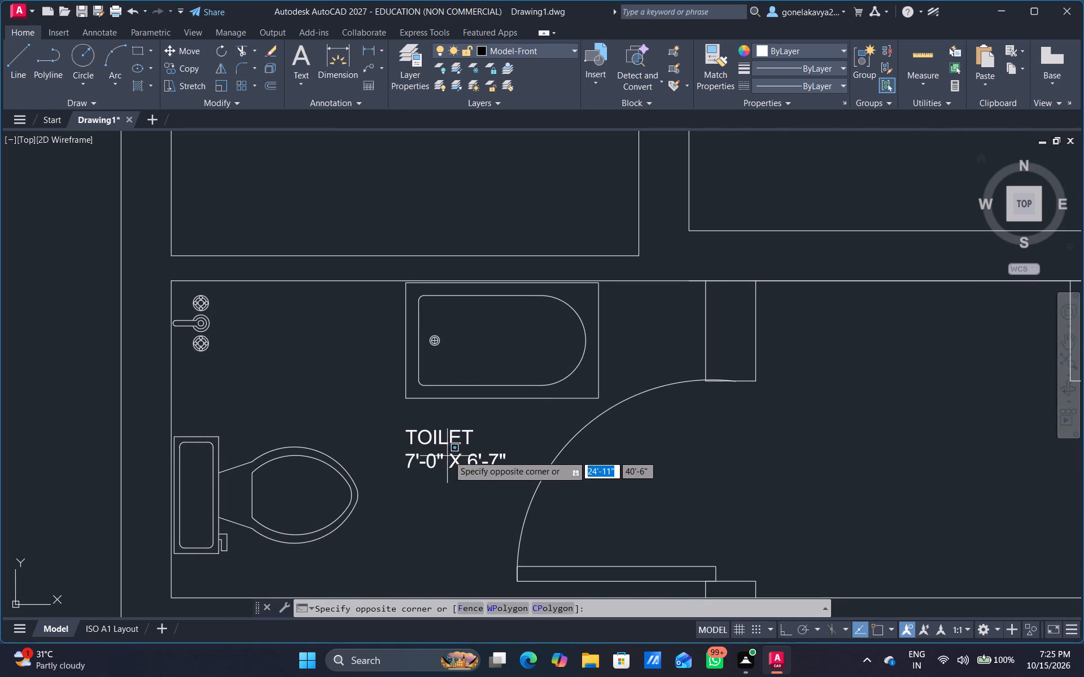
left_click(455, 437)
left_click(444, 441)
right_click(444, 441)
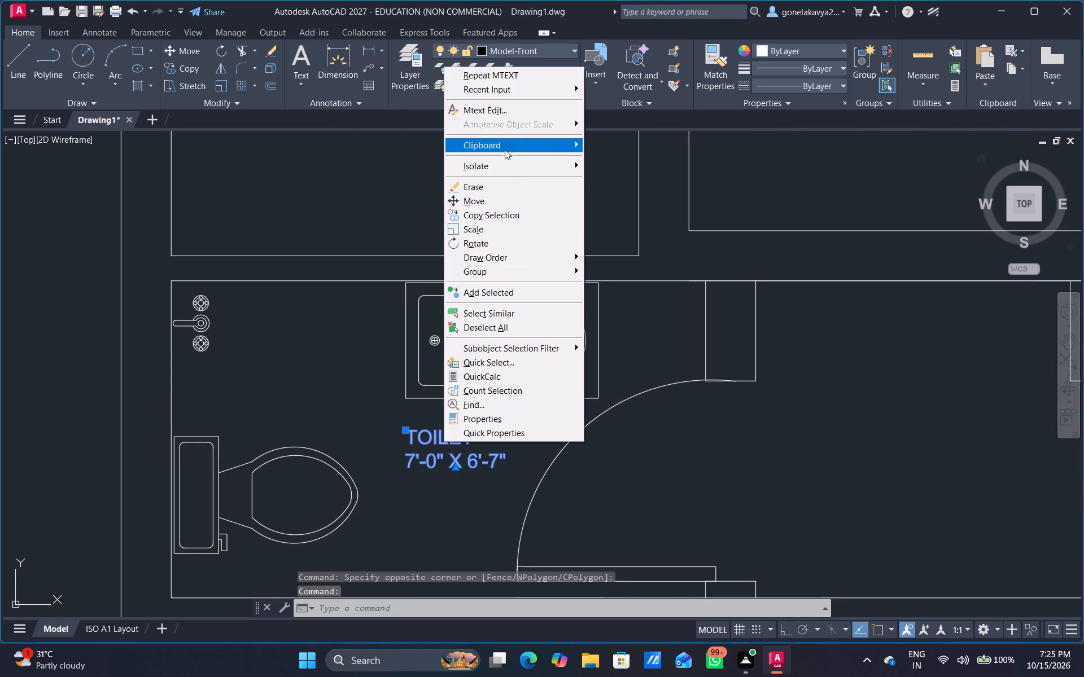
left_click(517, 110)
scroll(471, 434, "up", 1)
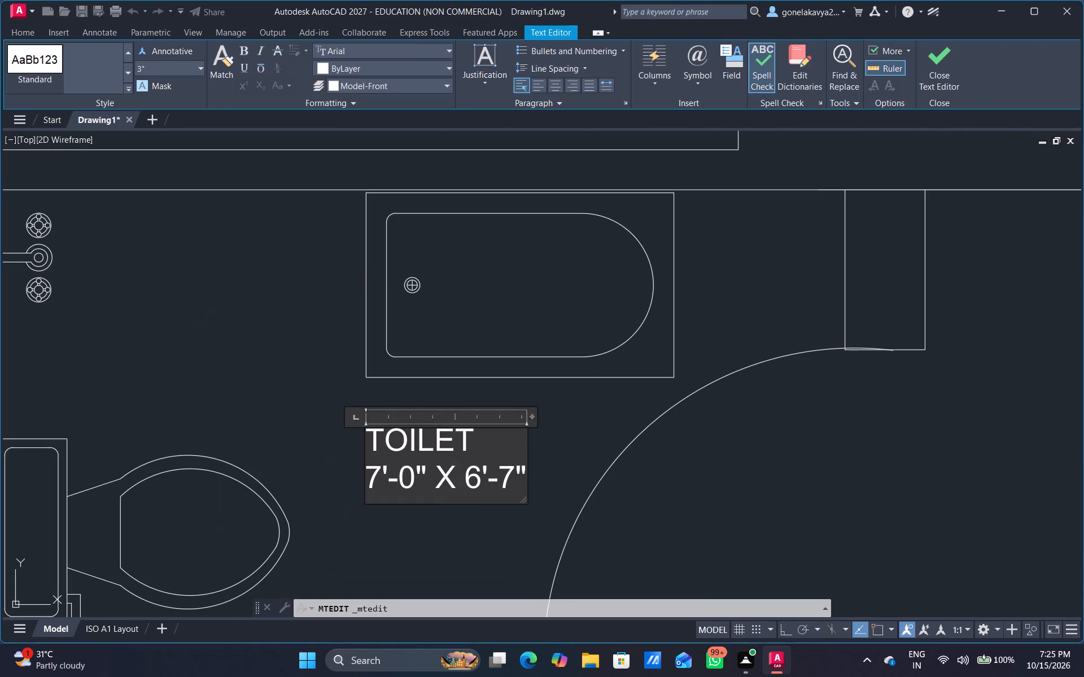
left_click(377, 476)
key("BackSpace")
key("8")
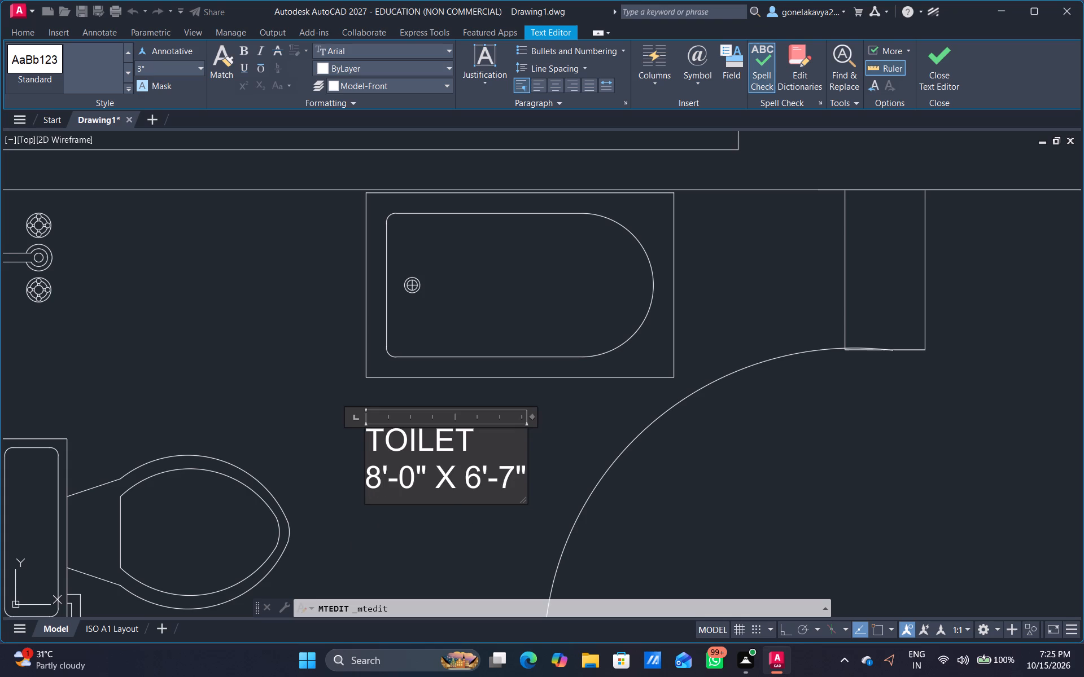
left_click(482, 481)
key("BackSpace")
key("4")
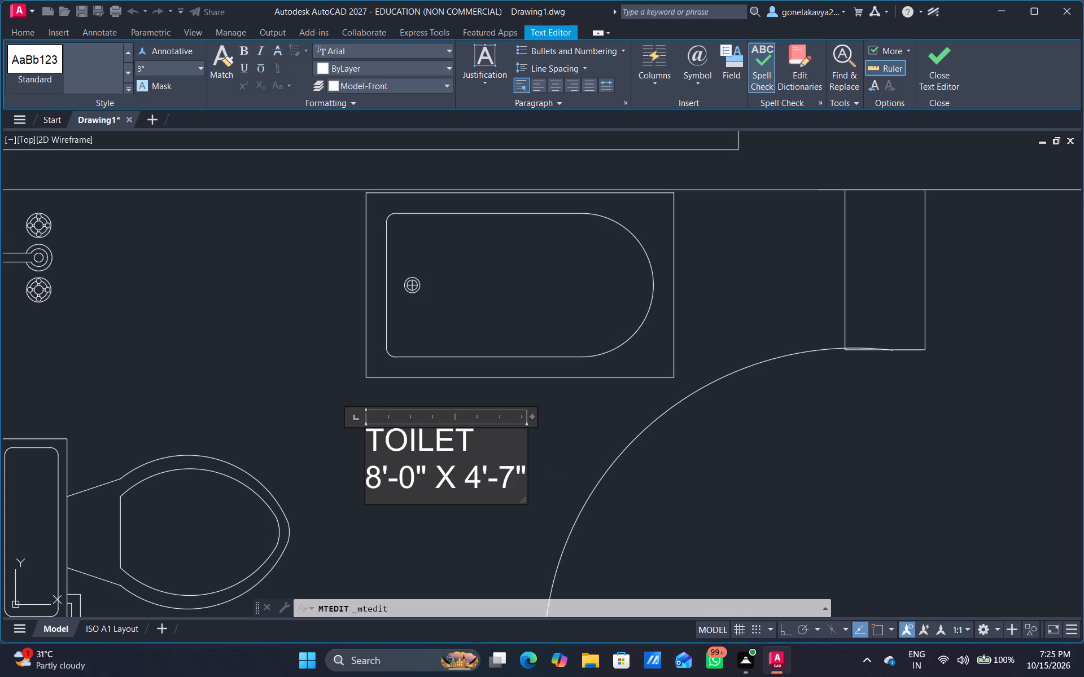
left_click(513, 478)
key("BackSpace")
type("96")
key("BackSpace")
middle_click_drag(451, 550, 431, 244)
scroll(456, 288, "down", 2)
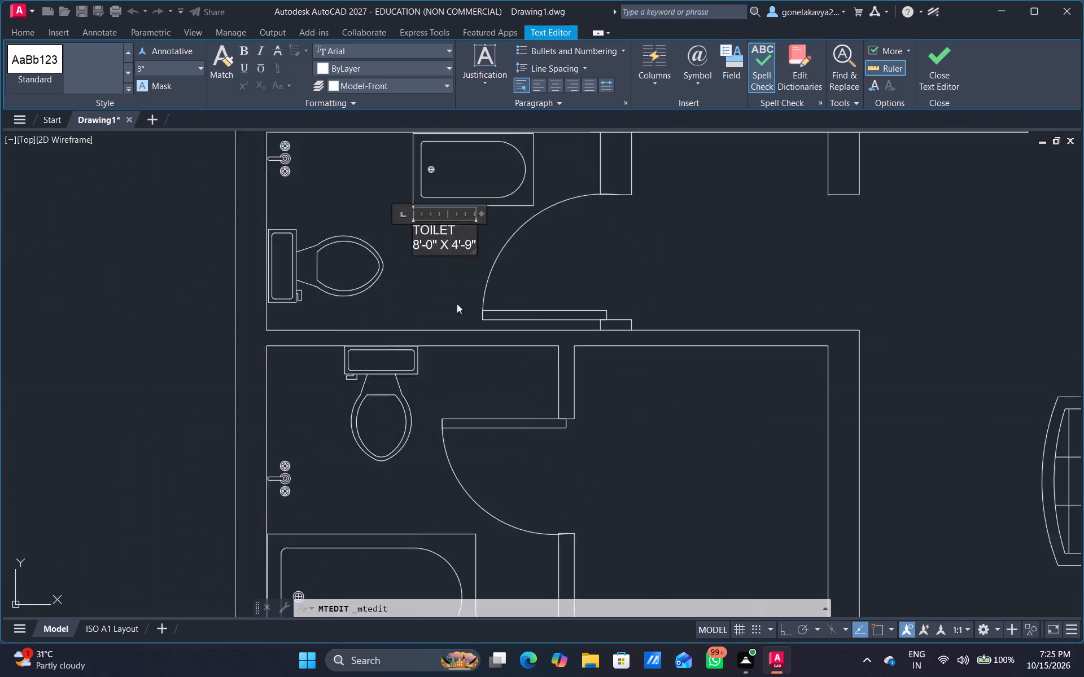
scroll(457, 304, "down", 1)
left_click(403, 417)
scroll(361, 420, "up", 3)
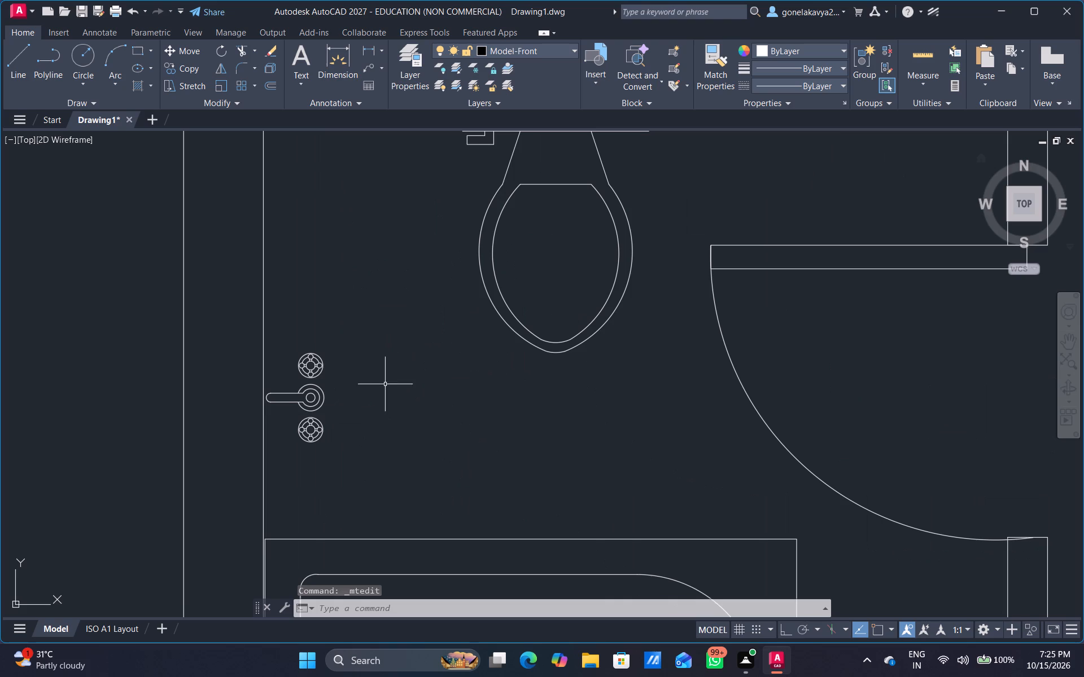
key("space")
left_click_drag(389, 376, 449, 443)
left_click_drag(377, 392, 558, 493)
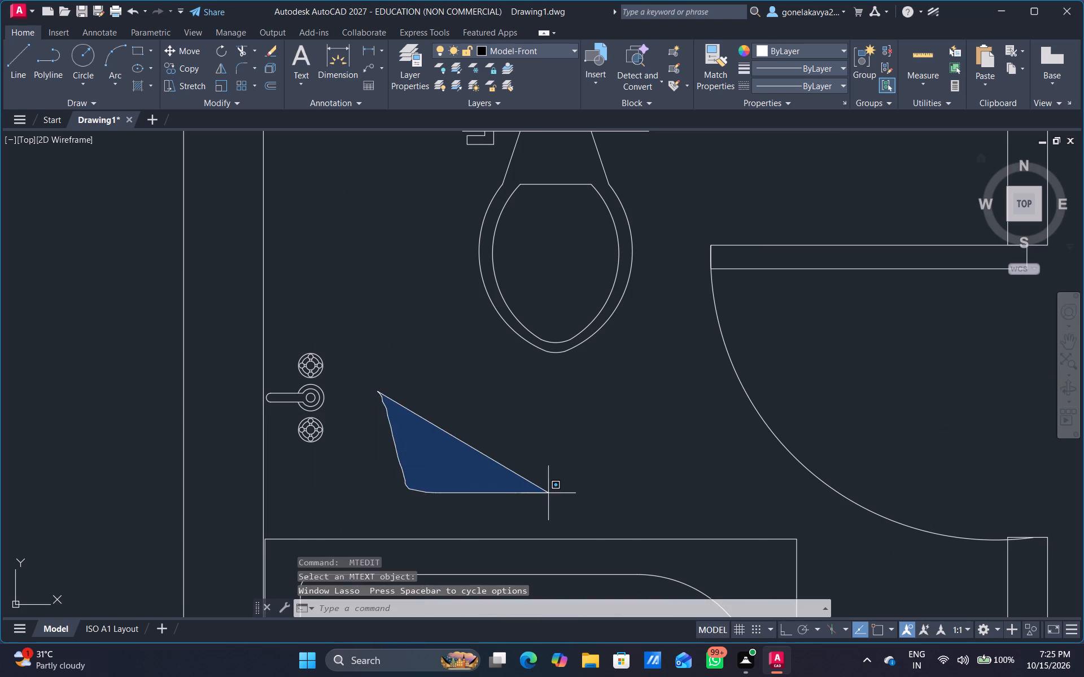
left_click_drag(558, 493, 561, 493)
Label the lower west toilet above its bathtub with multiline text TOILET and 7'-0" X 7'-6", widening the text frame to keep two lines.
left_click(294, 56)
left_click_drag(361, 348, 400, 449)
left_click_drag(519, 472, 524, 476)
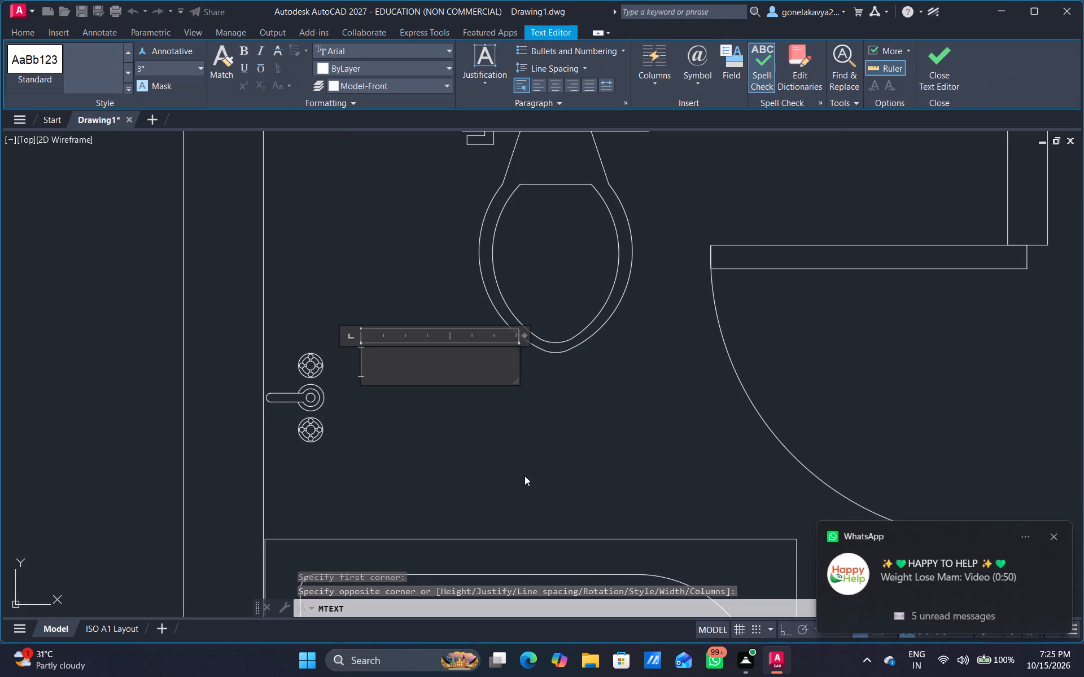
type("TOILET")
key("Return")
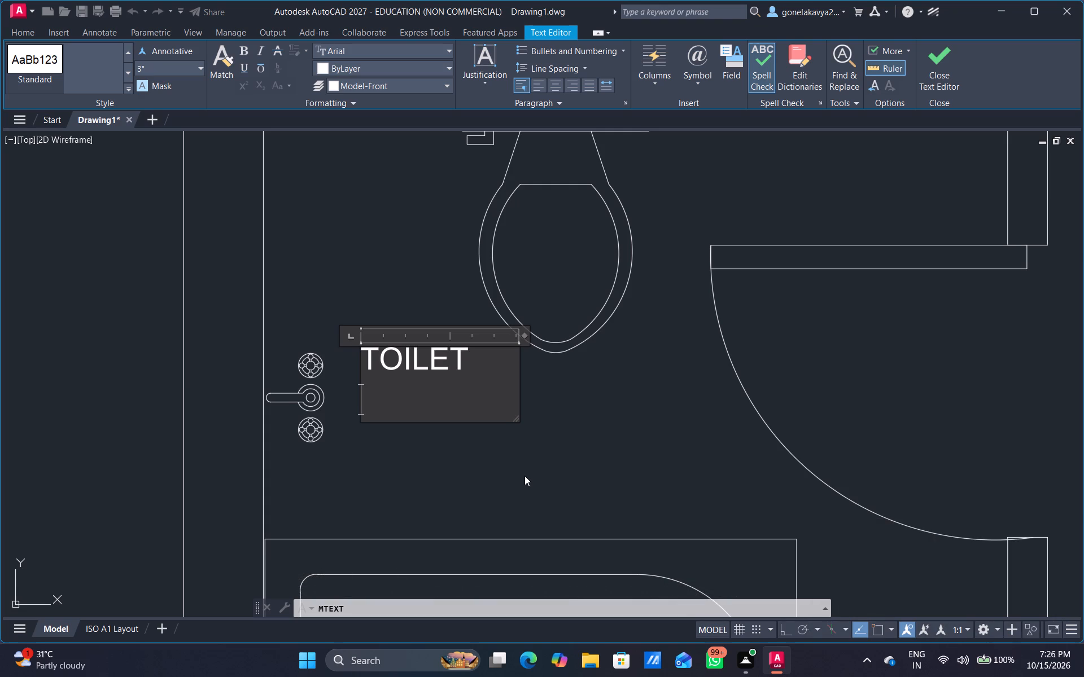
type("7'")
type("-0\" X")
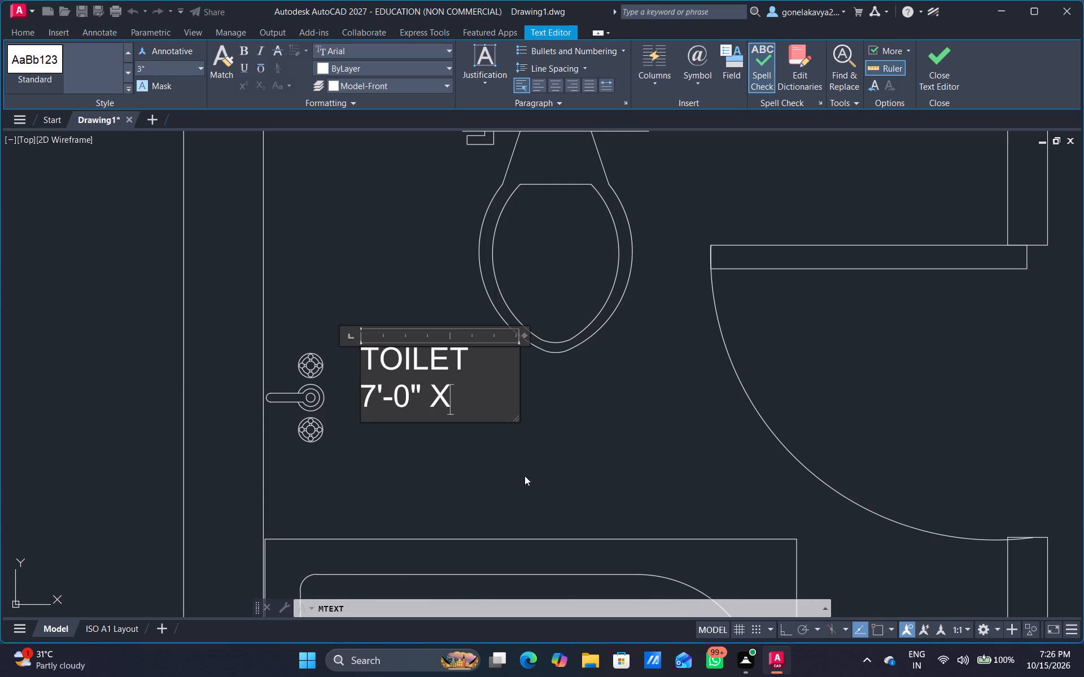
key("space")
type("7'")
type("-6")
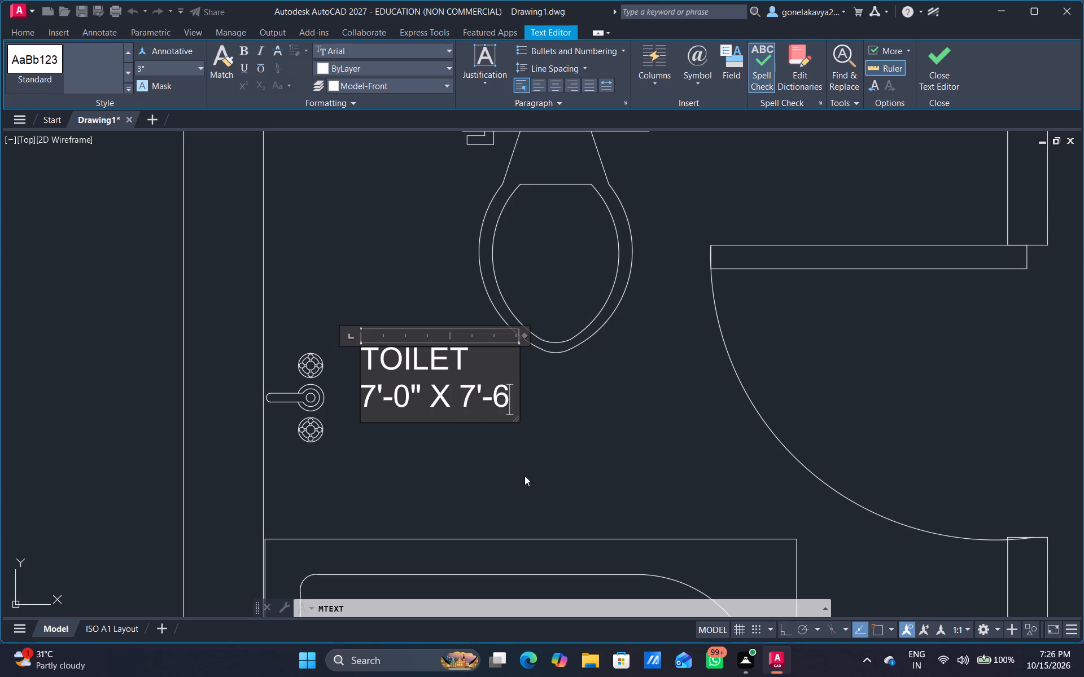
key("apostrophe")
key("BackSpace")
key("shift+quotedbl")
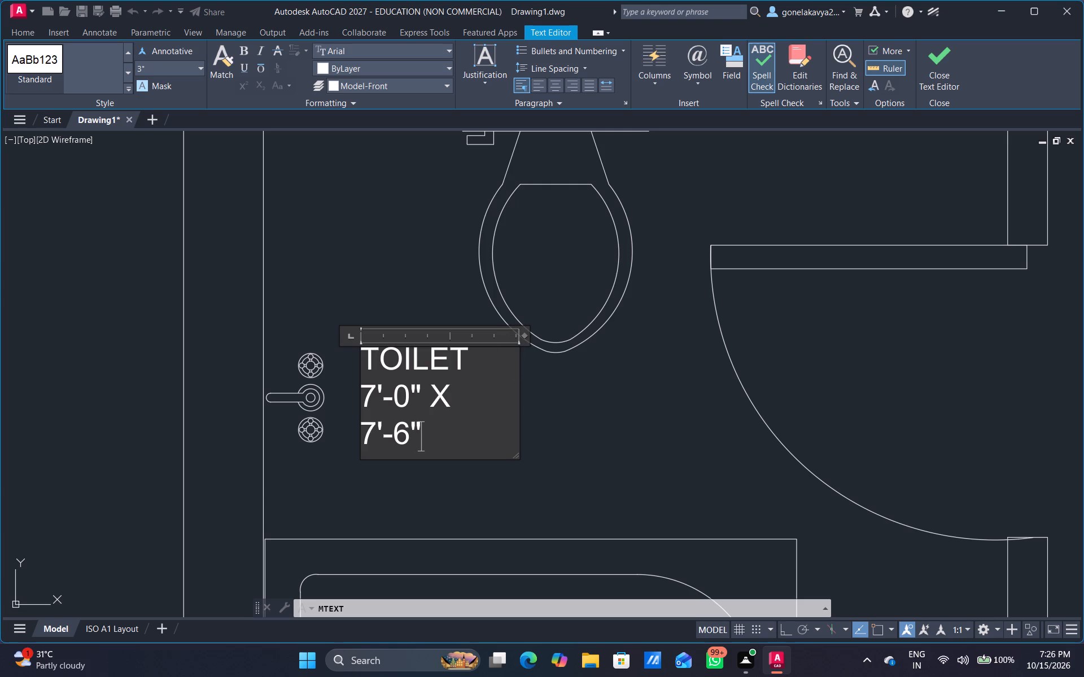
left_click_drag(523, 335, 599, 335)
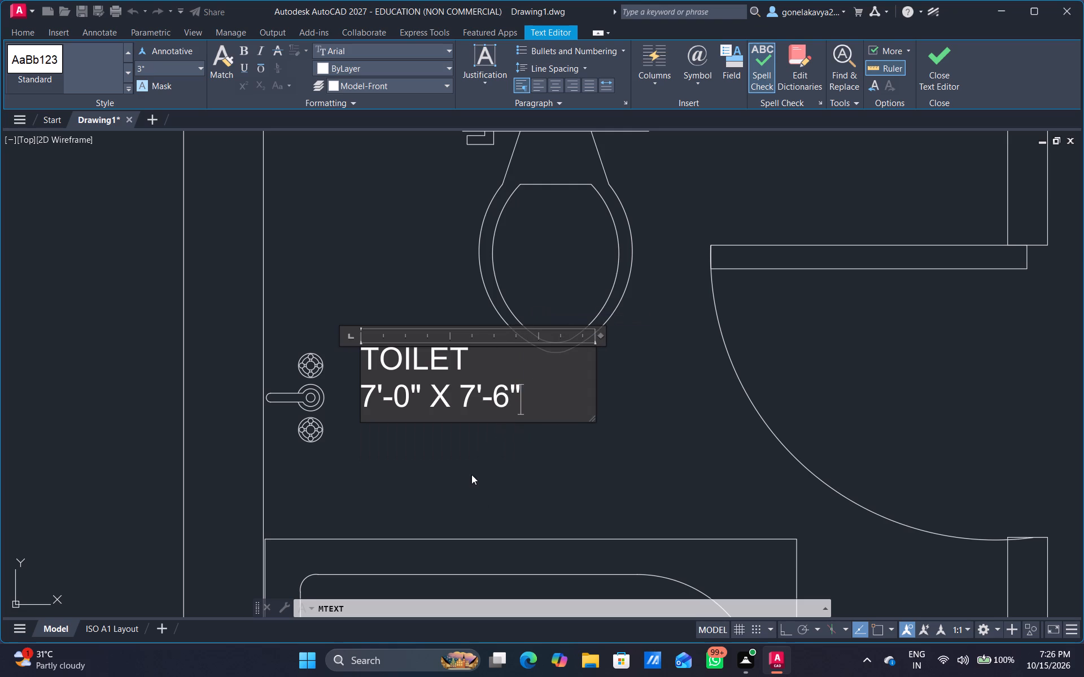
left_click(471, 475)
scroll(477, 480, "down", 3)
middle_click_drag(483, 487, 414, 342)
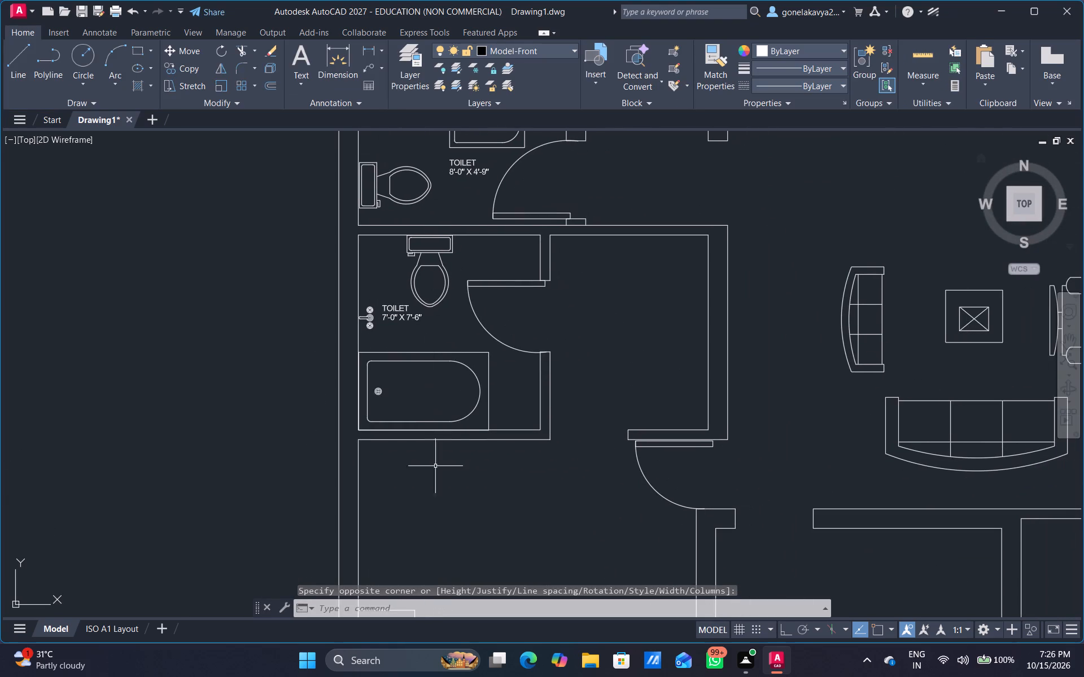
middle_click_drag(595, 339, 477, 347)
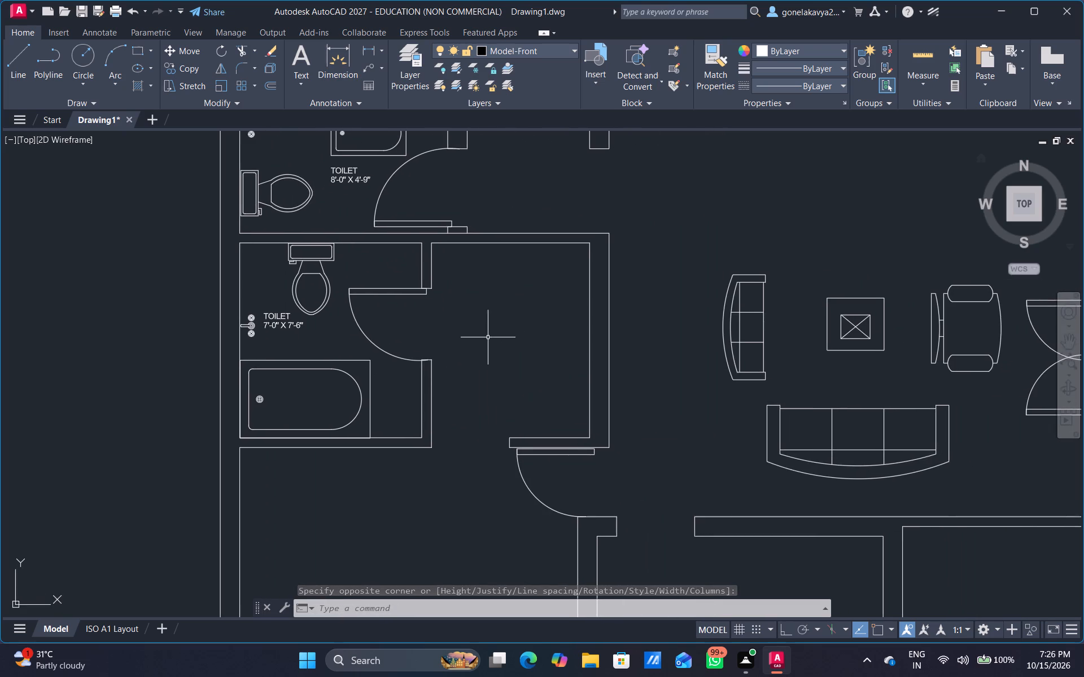
Label the room directly east of the lower west toilet with multiline text DRESS and 6'-1" X 7'-6" on two lines.
scroll(495, 327, "up", 1)
key("space")
left_click_drag(462, 300, 506, 397)
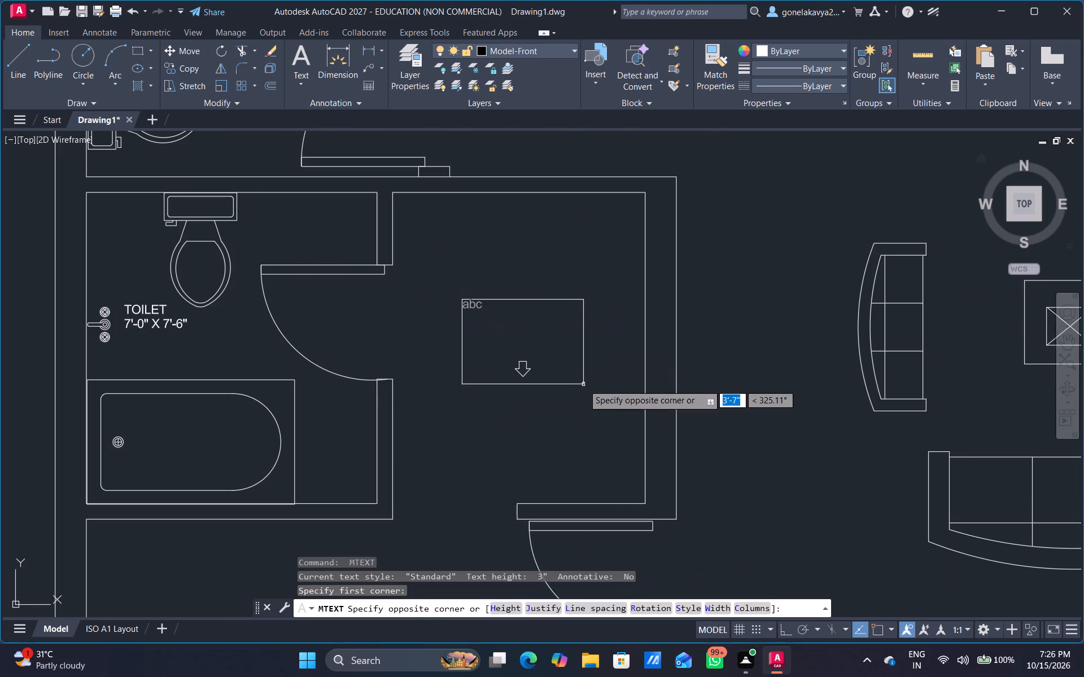
left_click(583, 384)
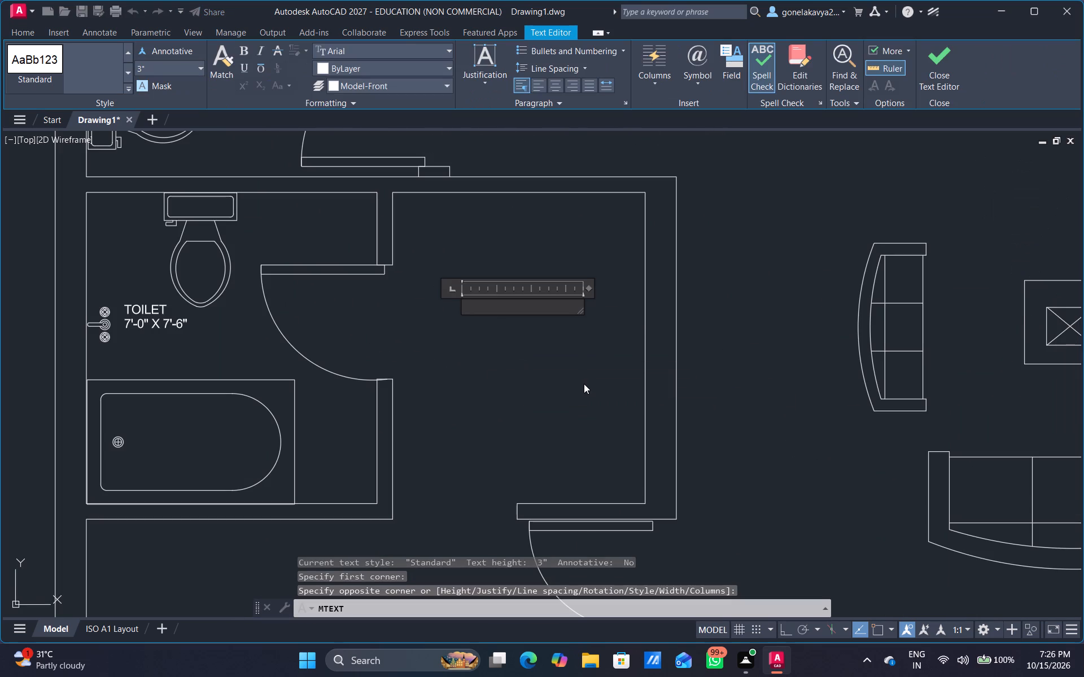
type("DRESS")
key("Return")
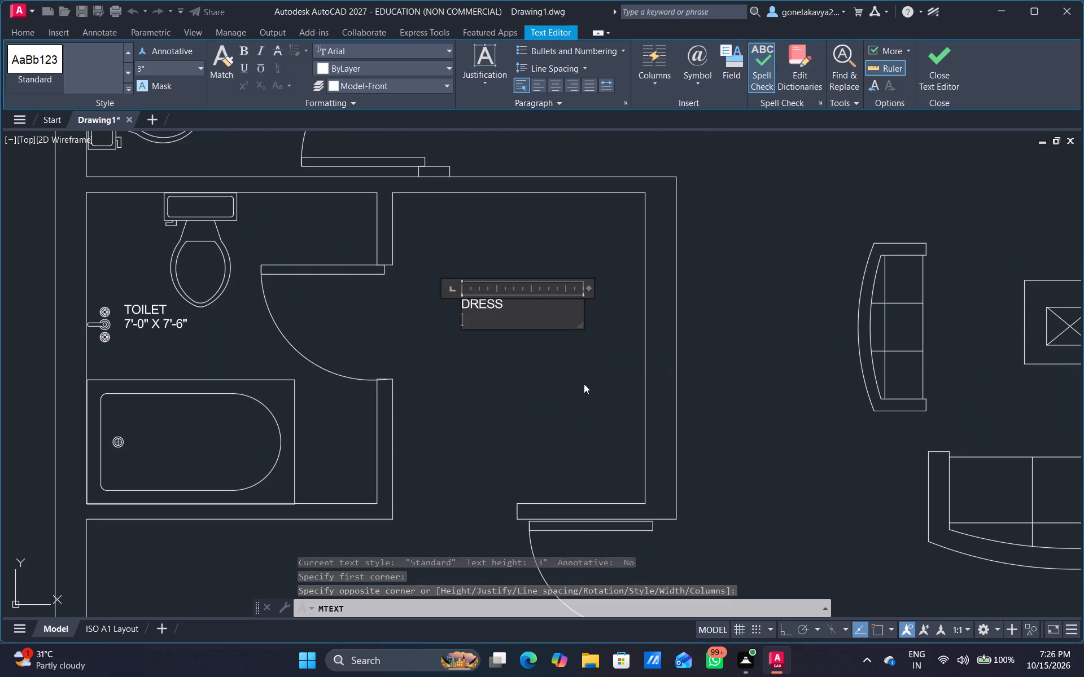
type("6'")
key("minus")
type("1\" X")
key("space")
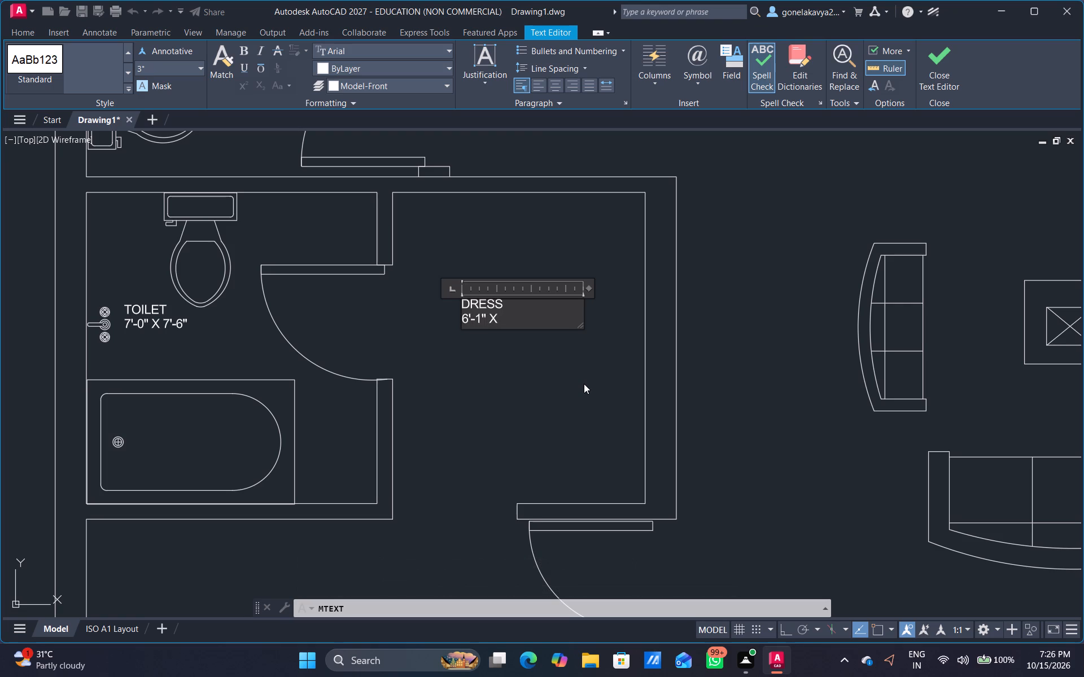
key("7")
type("'-6\"")
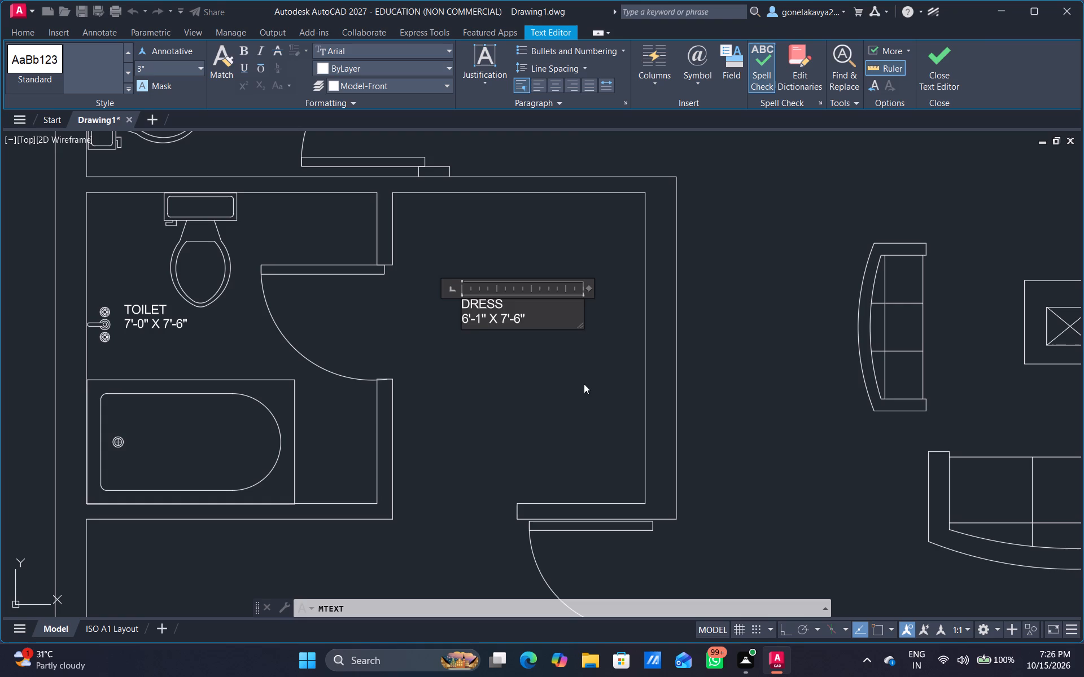
left_click(584, 384)
Label the south-west bedroom north of its bed with multiline text BED ROOM 13'-6" X 17'-10" on one line.
scroll(575, 416, "down", 3)
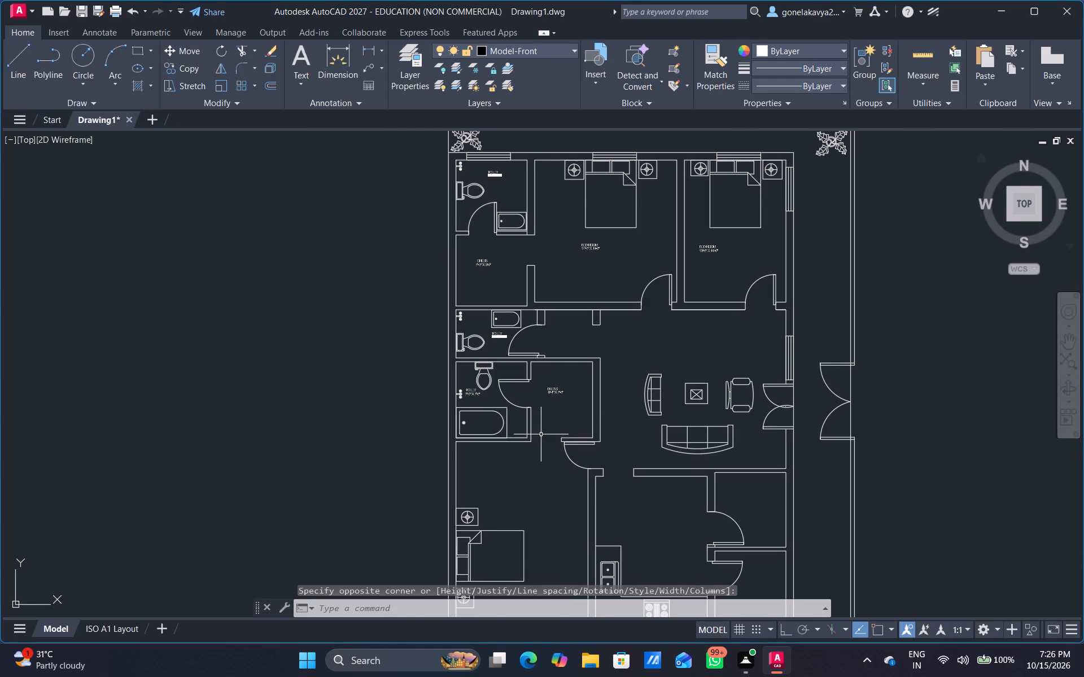
middle_click_drag(541, 445, 524, 265)
scroll(485, 326, "up", 1)
middle_click_drag(490, 322, 486, 315)
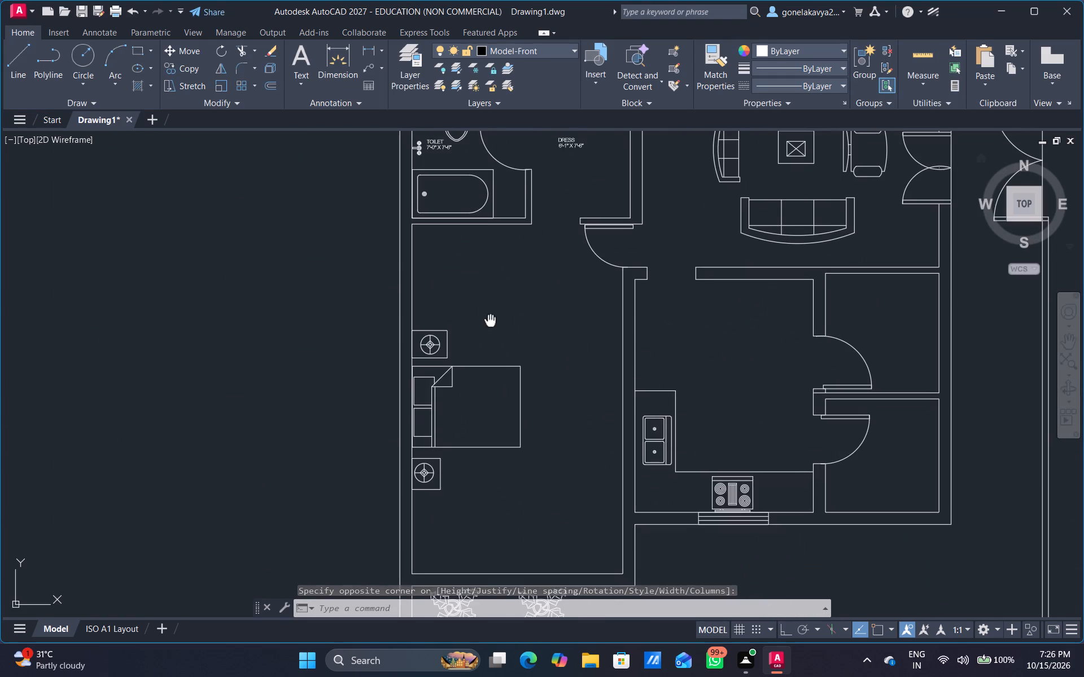
middle_click_drag(486, 315, 473, 280)
scroll(473, 280, "up", 1)
key("space")
left_click_drag(438, 227, 453, 288)
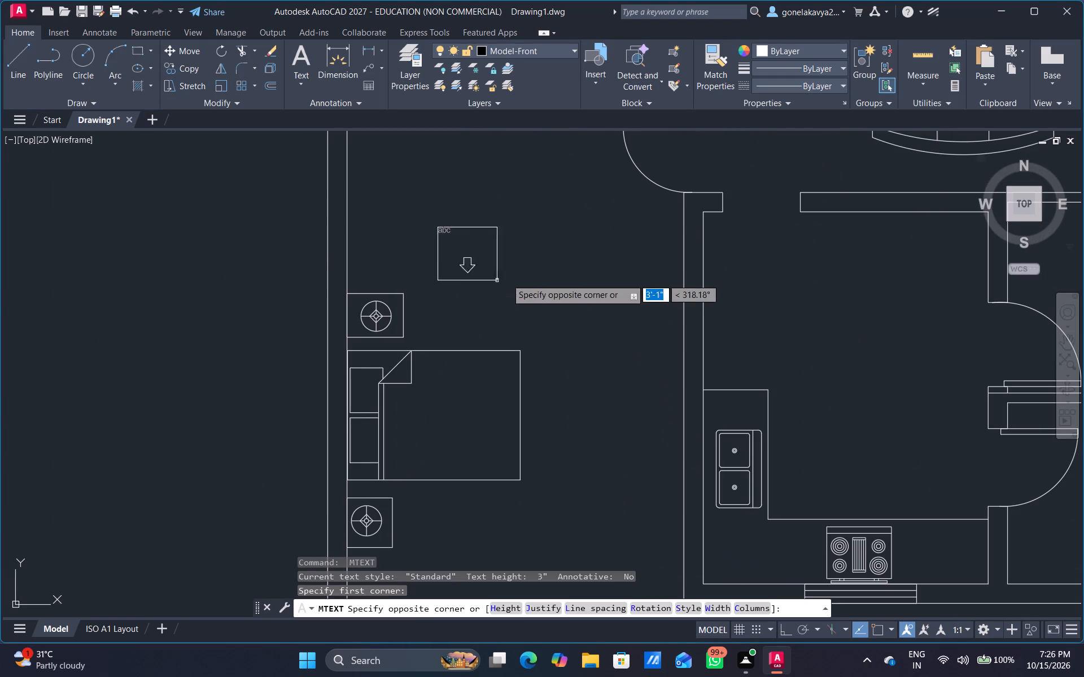
left_click(534, 278)
type("BED ROOM")
key("space")
type("13")
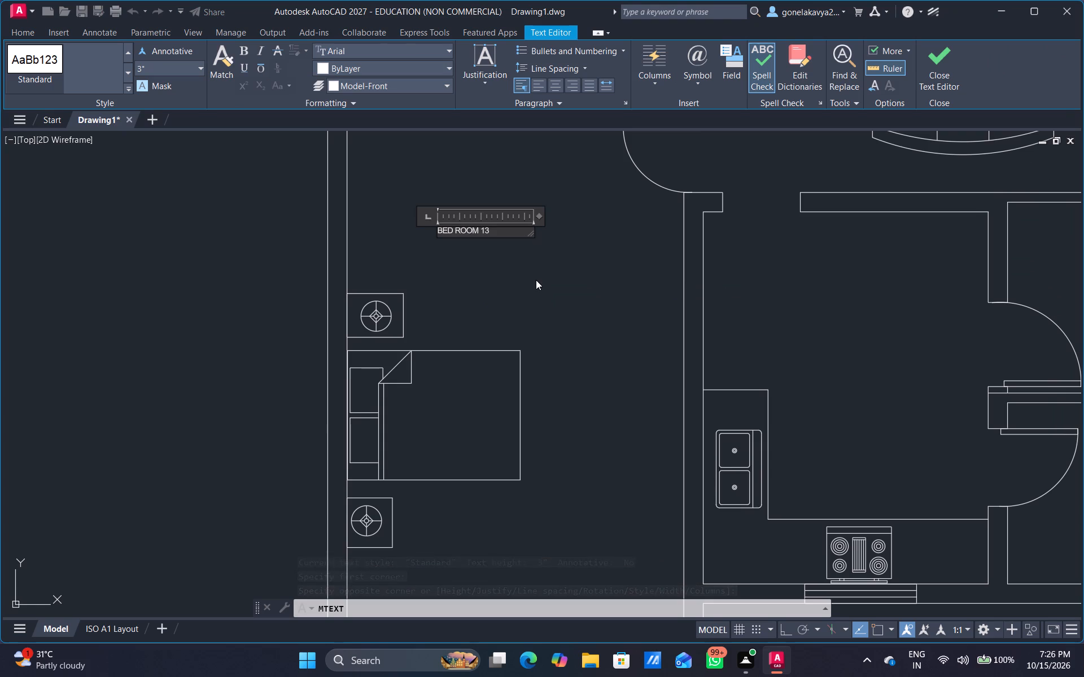
type("'-")
key("3")
key("BackSpace")
type("6\" X")
key("space")
type("17'")
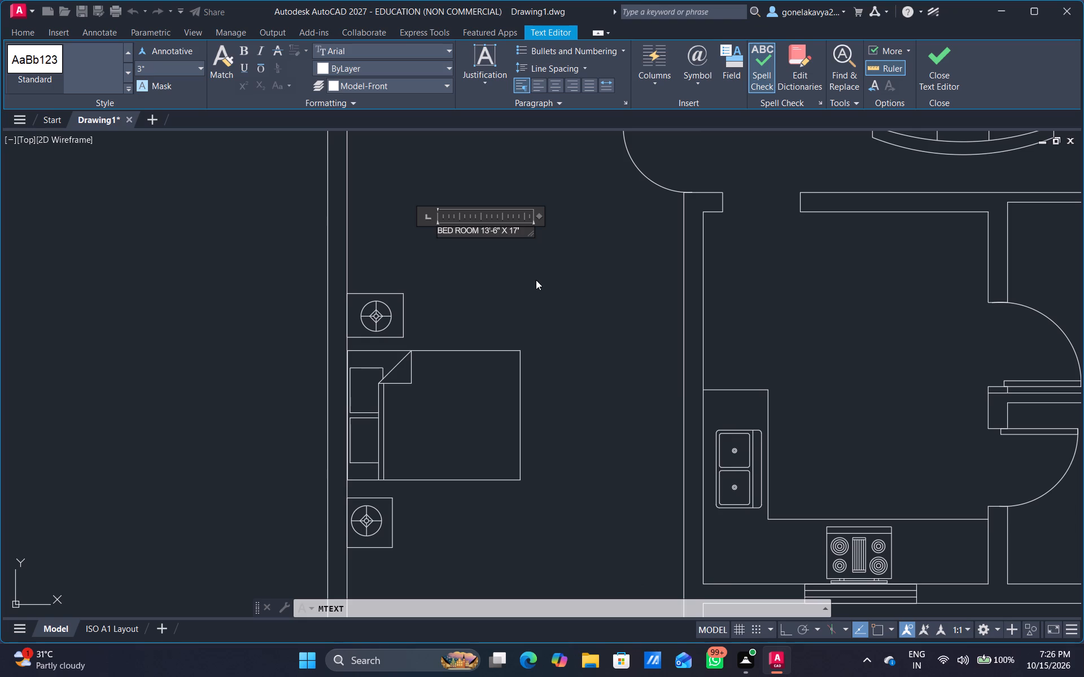
key("minus")
type("10\"")
left_click(536, 280)
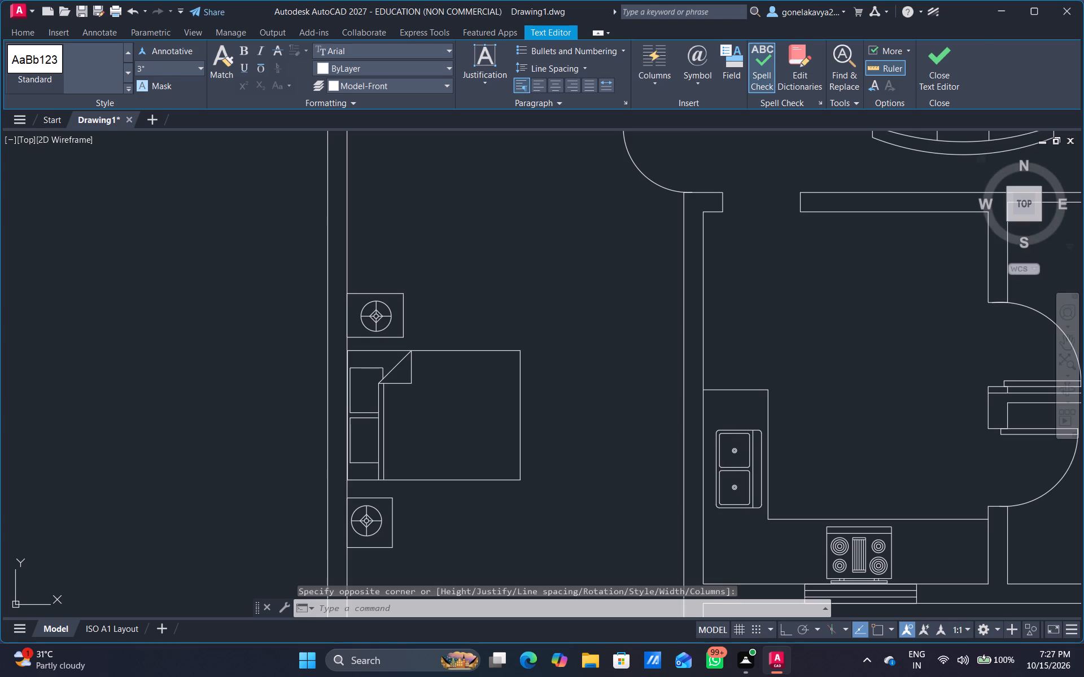
Edit the south-west bedroom label so the size 13'-6" X 17'-10" sits on its own line below BED ROOM.
scroll(470, 240, "up", 1)
left_click(501, 223)
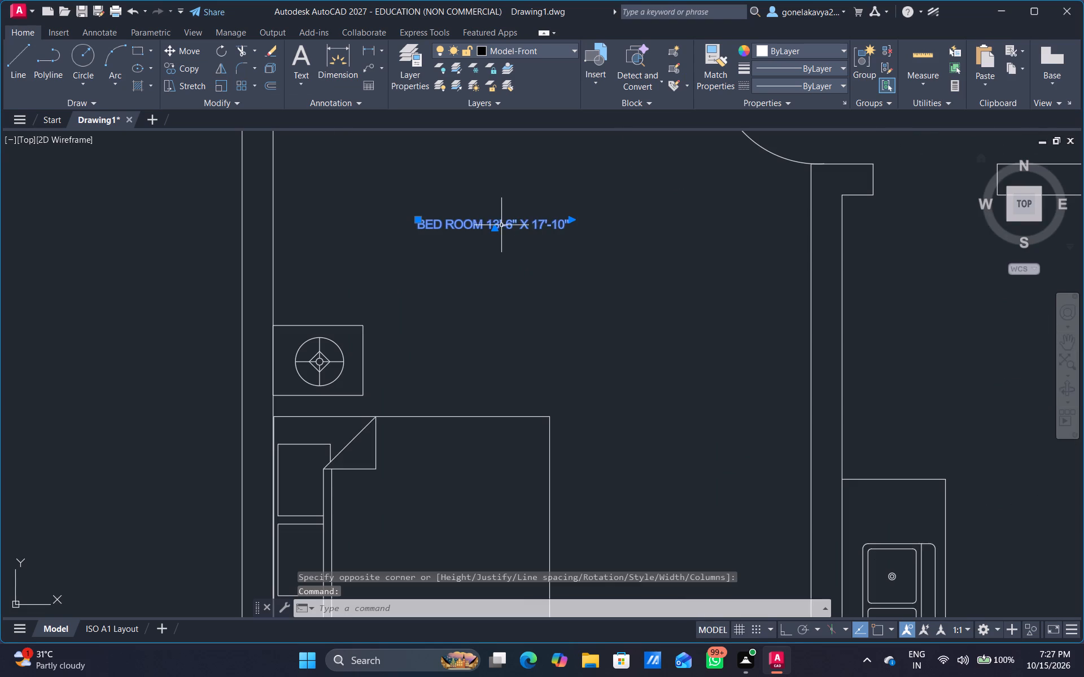
right_click(501, 225)
left_click(565, 265)
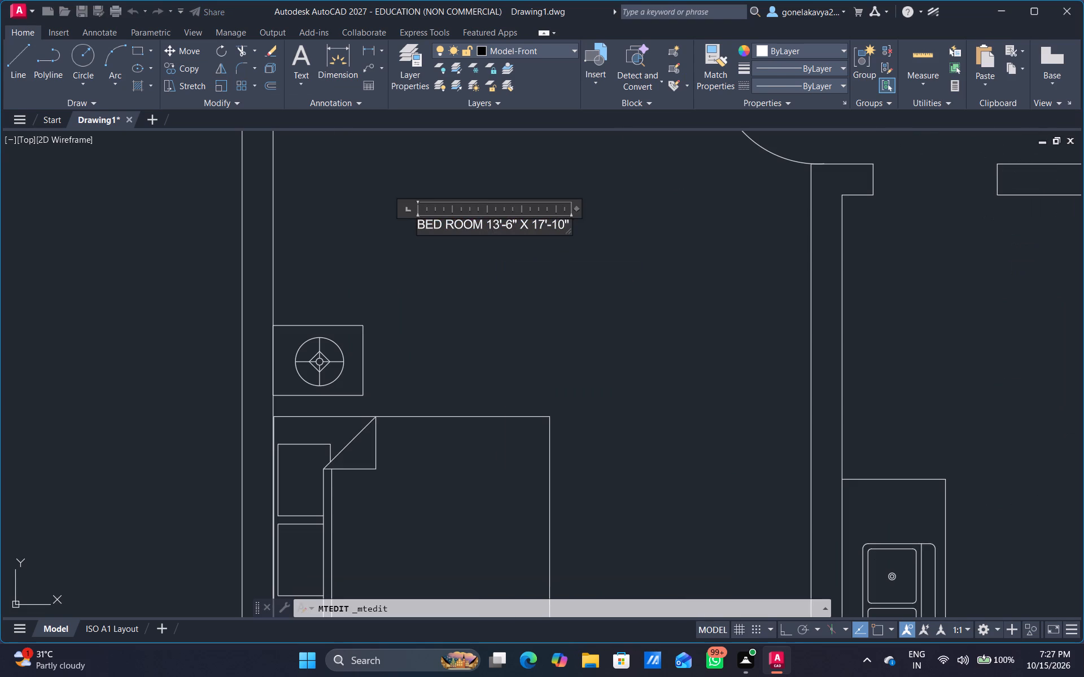
left_click(483, 231)
left_click(486, 227)
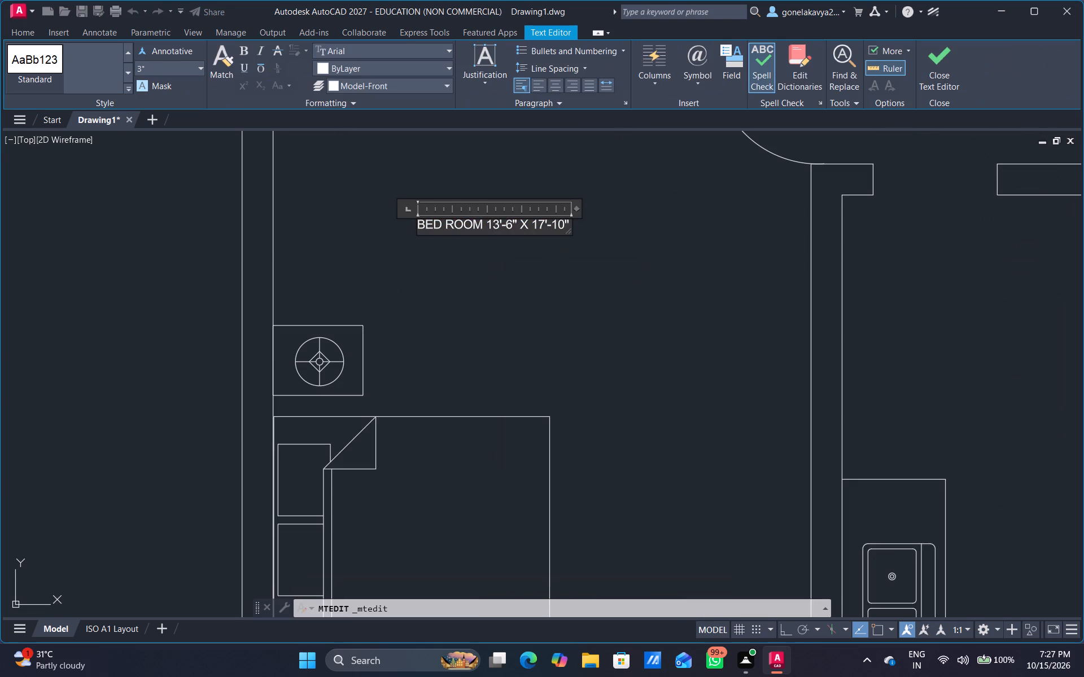
key("Return")
left_click(606, 281)
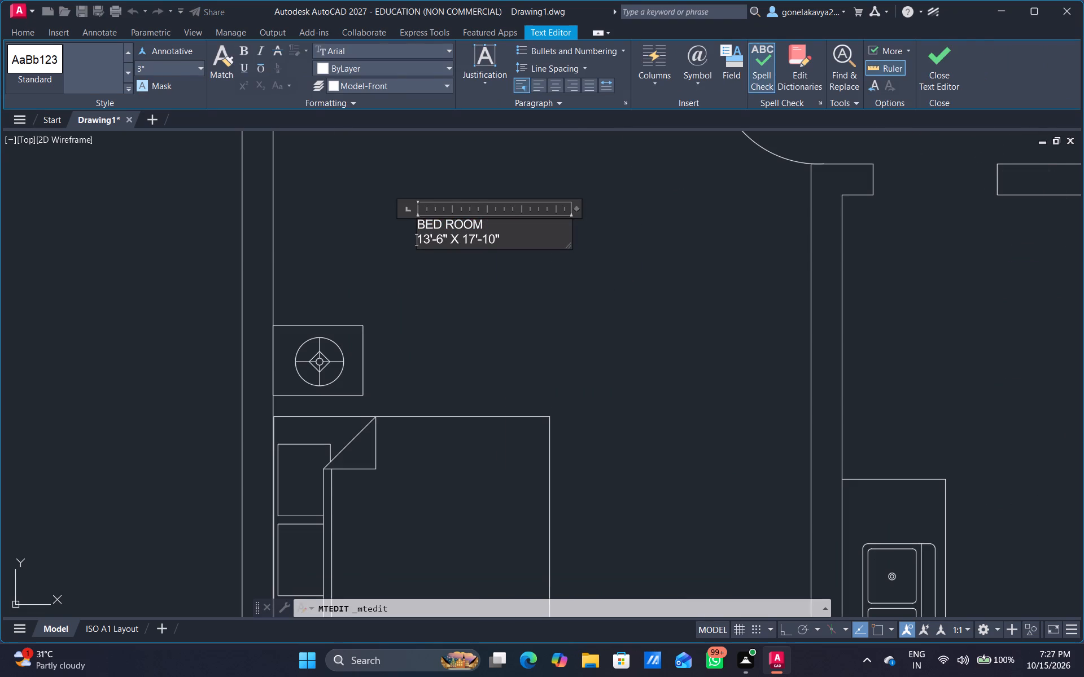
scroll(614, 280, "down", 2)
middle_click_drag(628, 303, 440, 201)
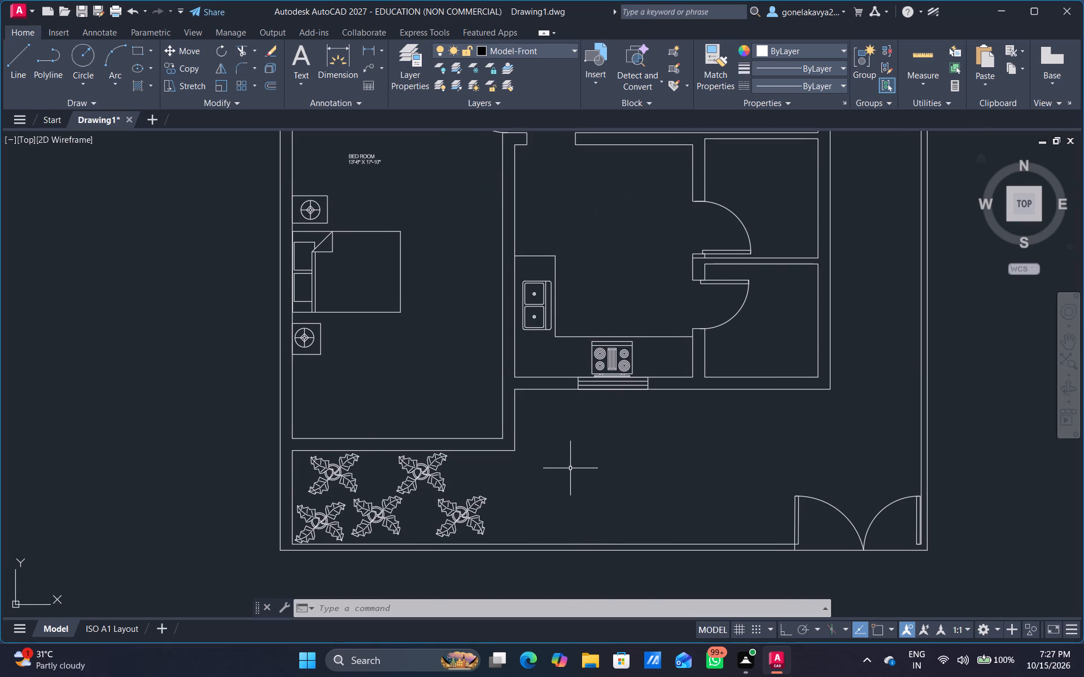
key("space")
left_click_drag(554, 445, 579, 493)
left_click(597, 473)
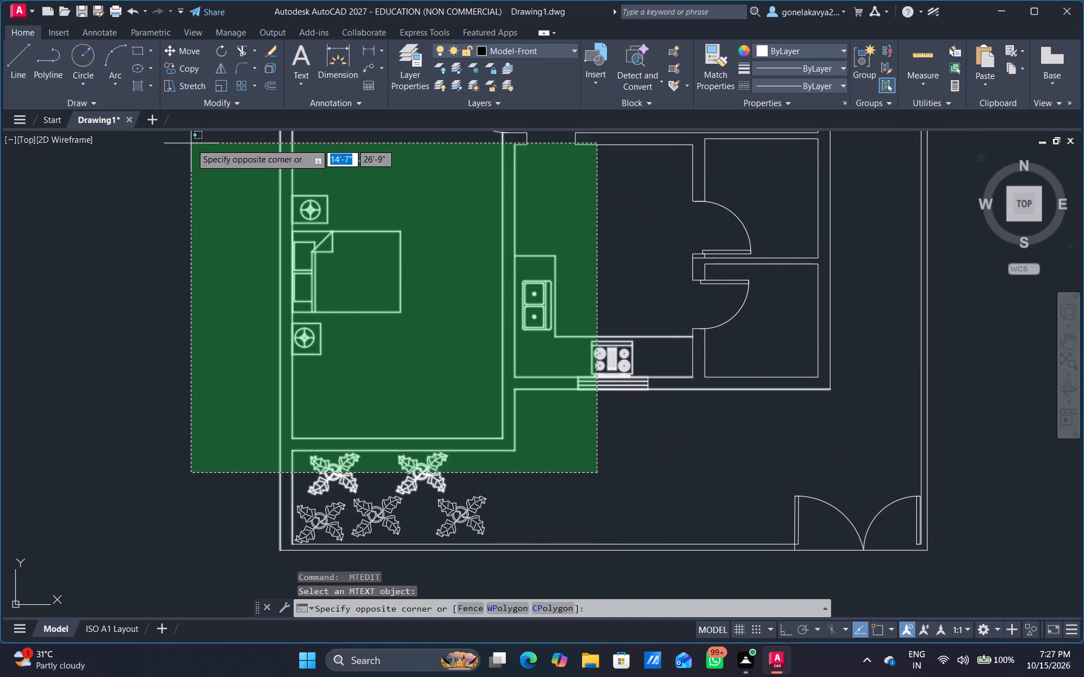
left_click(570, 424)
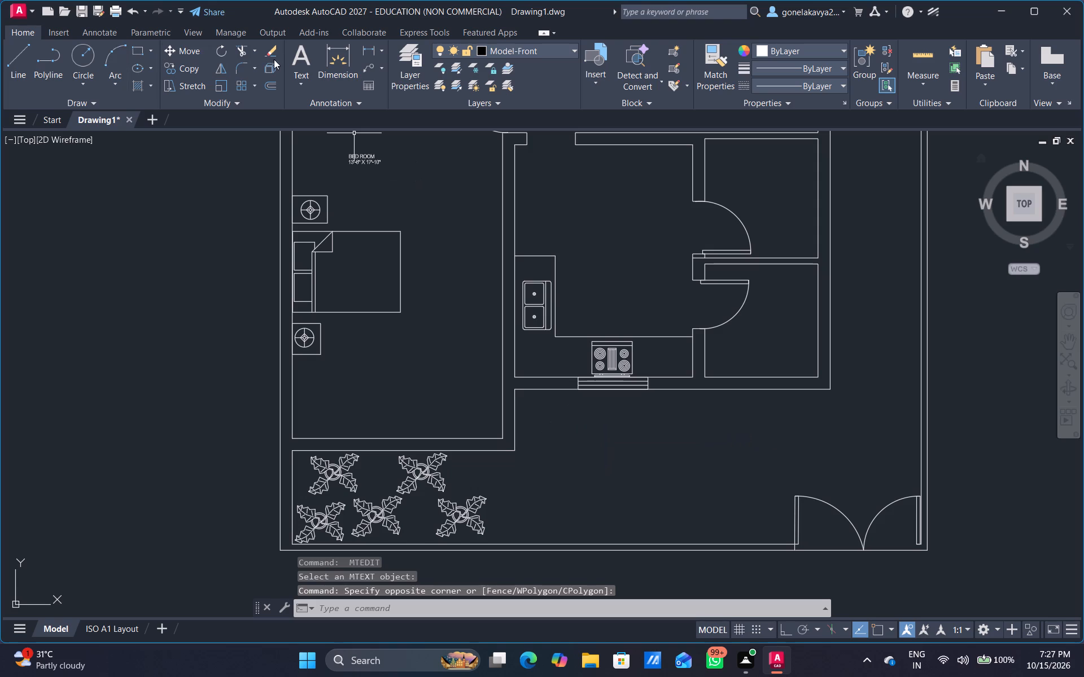
Label the open area south of the stove wall, between the plants and the double gate, with multiline text PARKING.
left_click_drag(296, 51, 299, 56)
left_click_drag(574, 443, 574, 444)
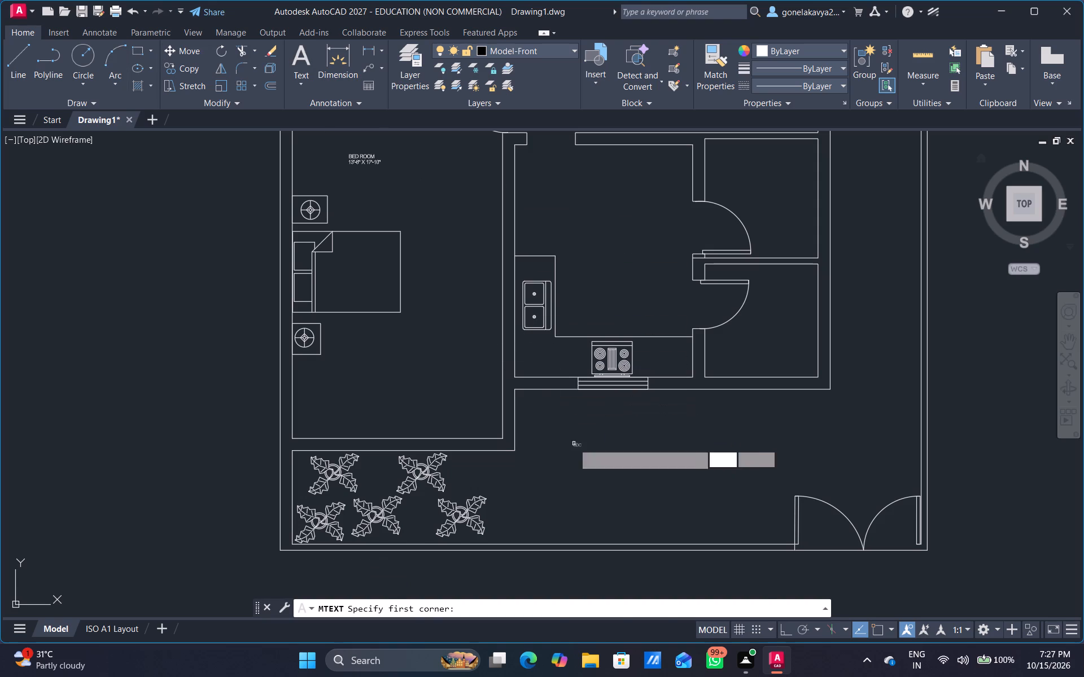
left_click_drag(574, 444, 609, 514)
left_click(676, 500)
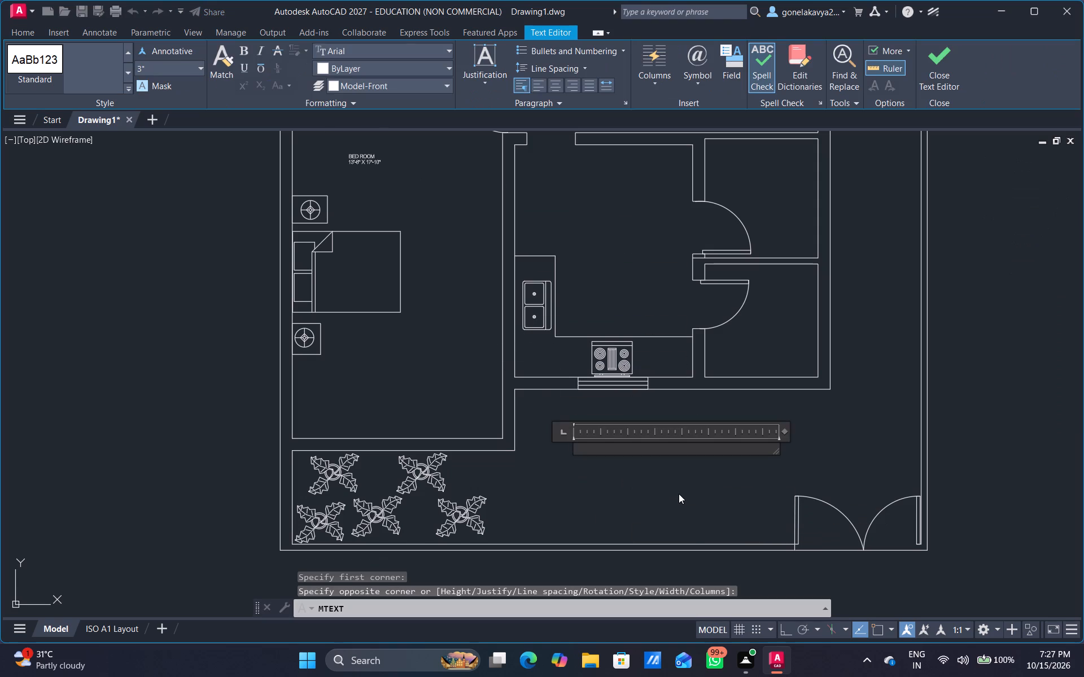
type("PARKING")
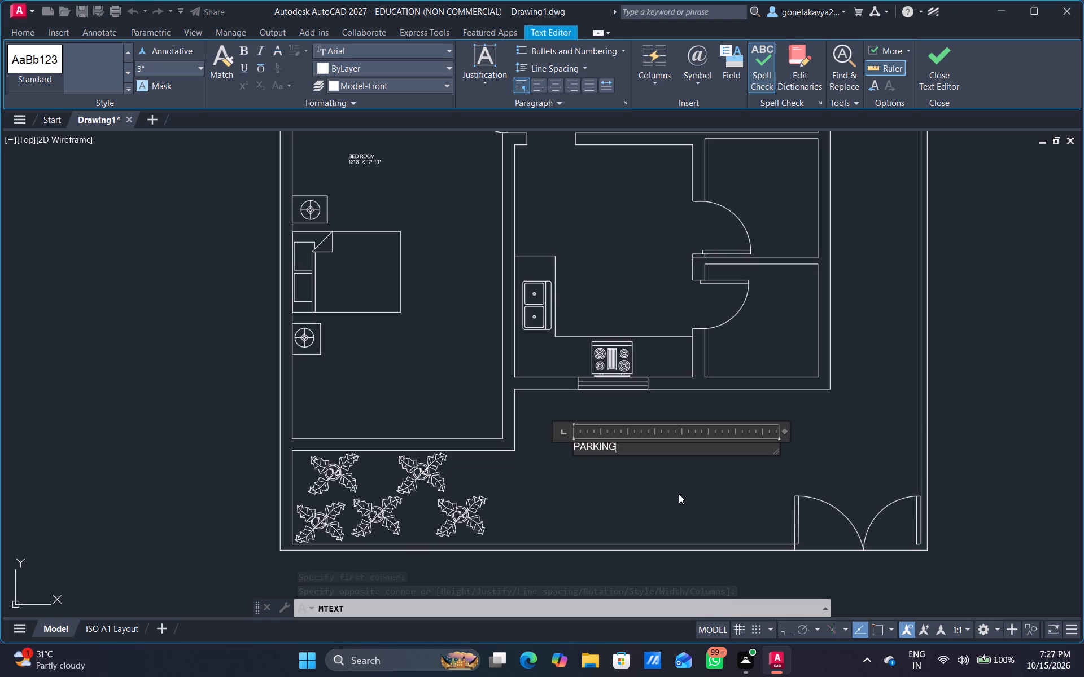
left_click(680, 538)
Label the room with the sink and stove with multiline text KITCHEN and 11'-0" X 14'-0" on two lines.
scroll(648, 463, "down", 1)
middle_click_drag(647, 459, 641, 489)
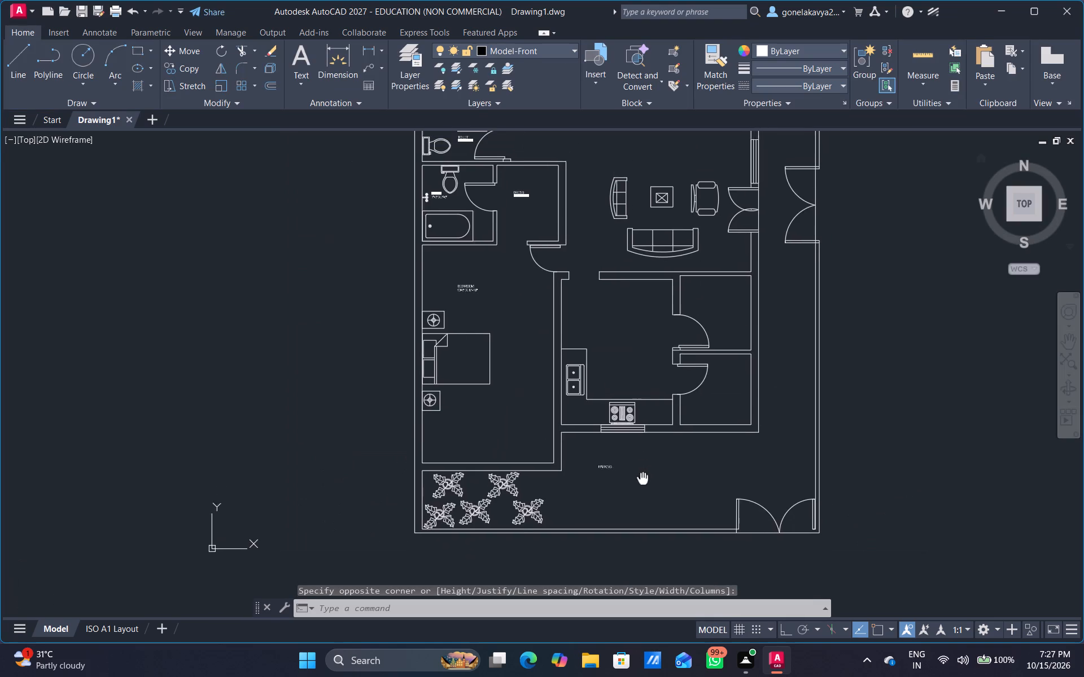
middle_click_drag(641, 489, 632, 530)
scroll(600, 420, "up", 2)
middle_click_drag(602, 397, 526, 430)
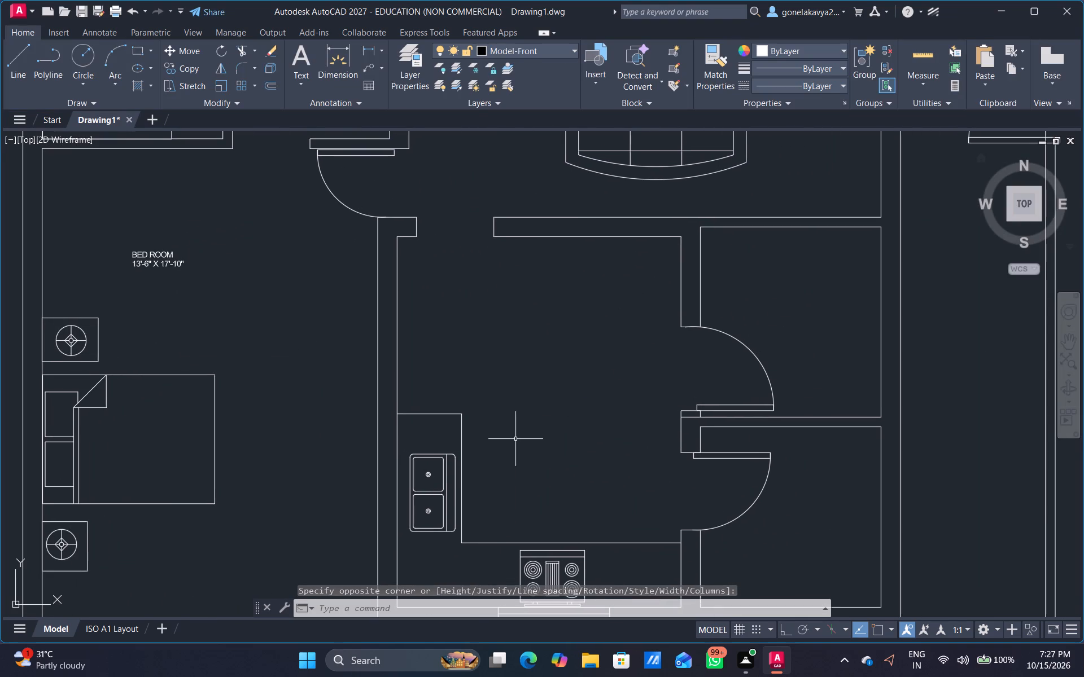
key("space")
left_click_drag(517, 359, 549, 439)
left_click(570, 434)
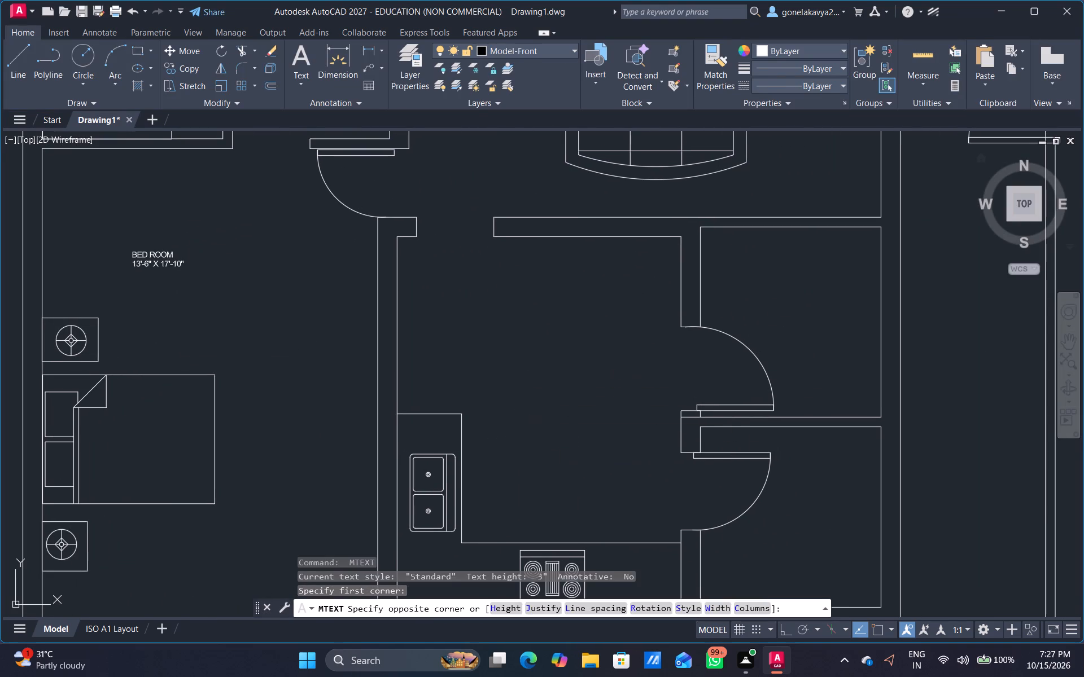
type("KI")
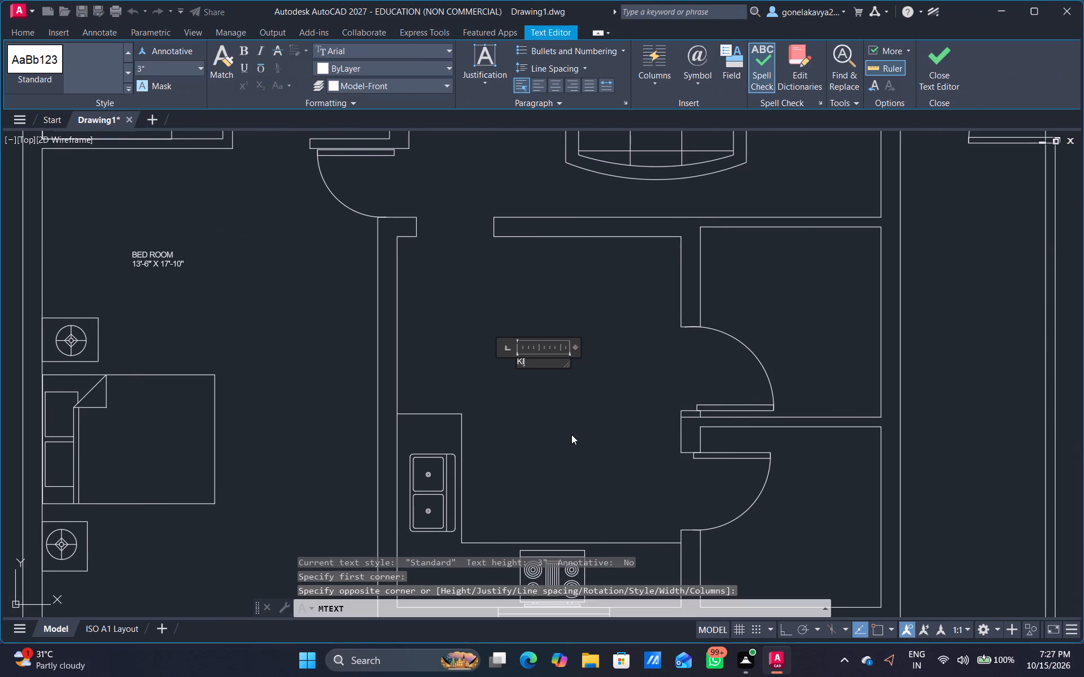
type("TCHEN")
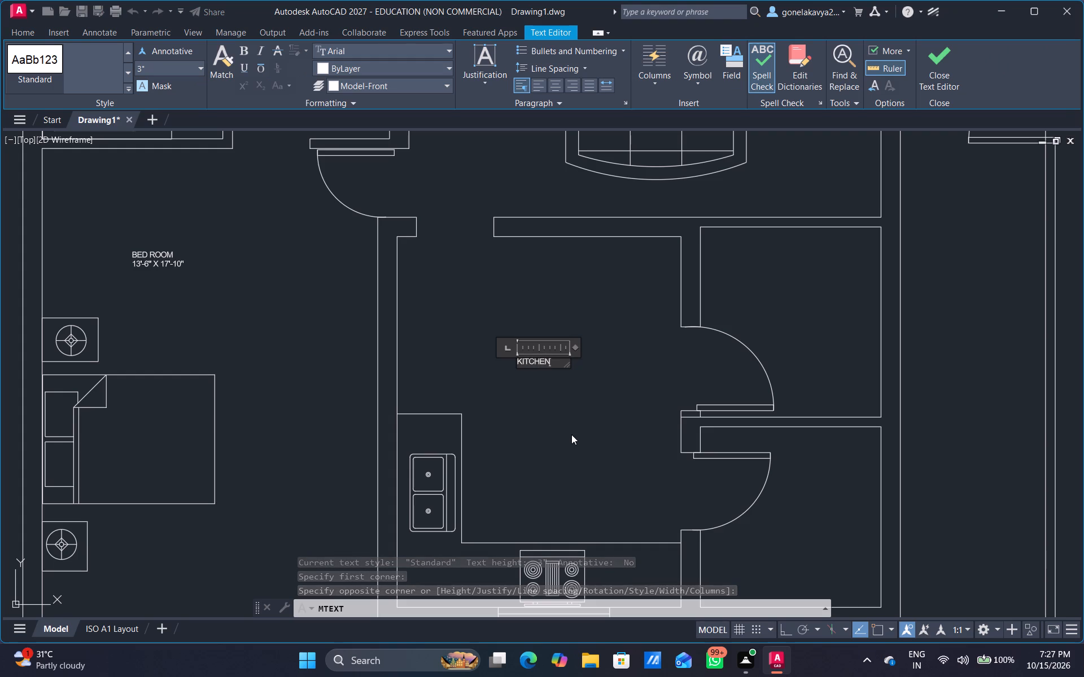
key("Return")
type("11'-0\" X 14'-0\"")
left_click(571, 434)
Label the northern small room east of the kitchen with multiline text STORE and 7'-0" X 7'0" below it.
scroll(651, 358, "down", 1)
middle_click_drag(641, 373, 635, 376)
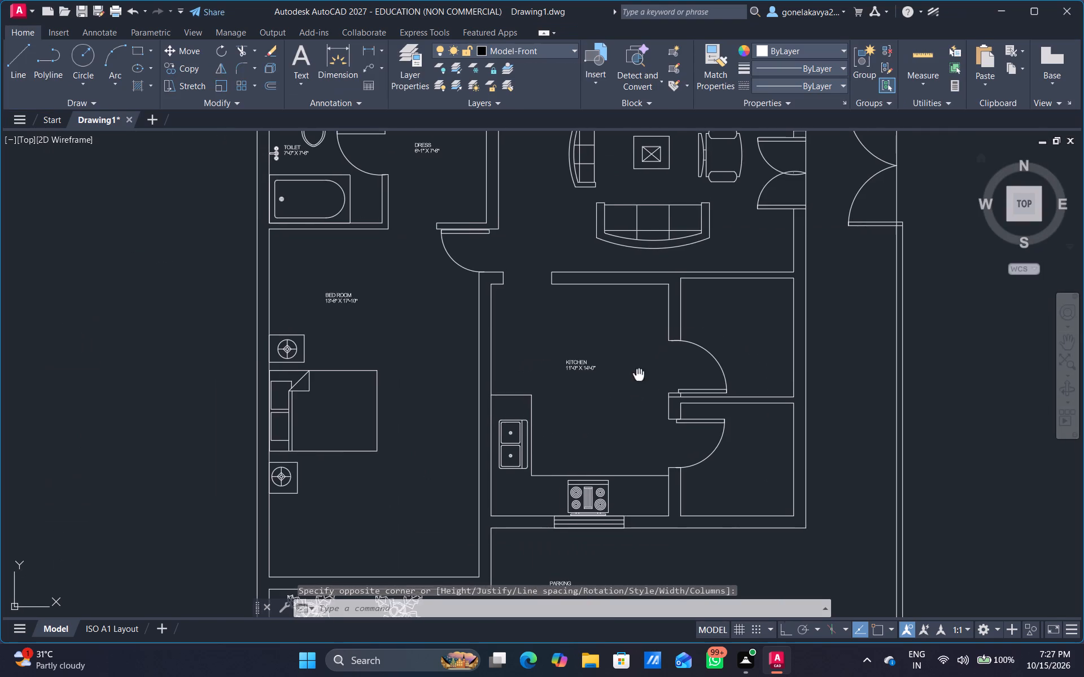
middle_click_drag(635, 376, 494, 372)
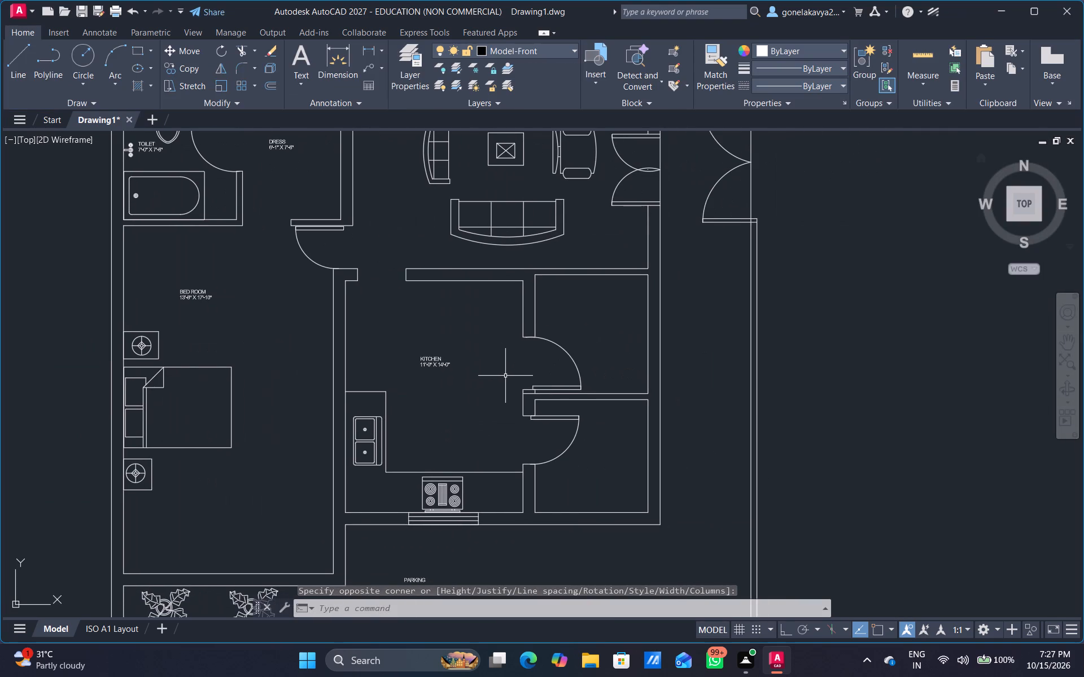
key("space")
left_click_drag(595, 310, 603, 326)
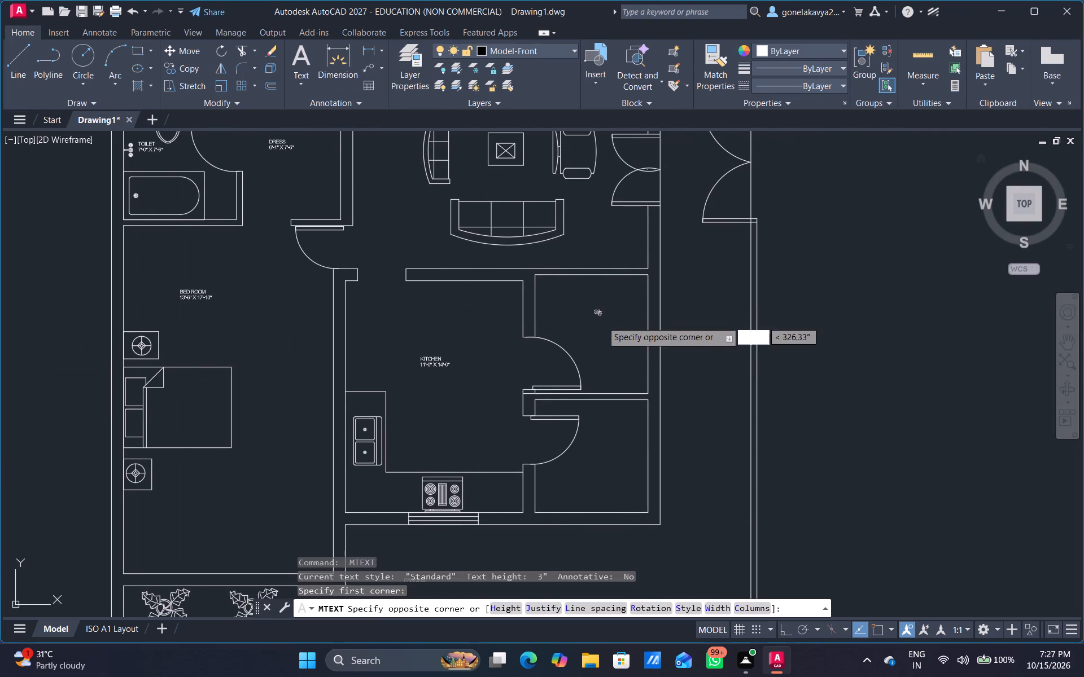
left_click_drag(603, 326, 614, 340)
left_click(616, 340)
key("s")
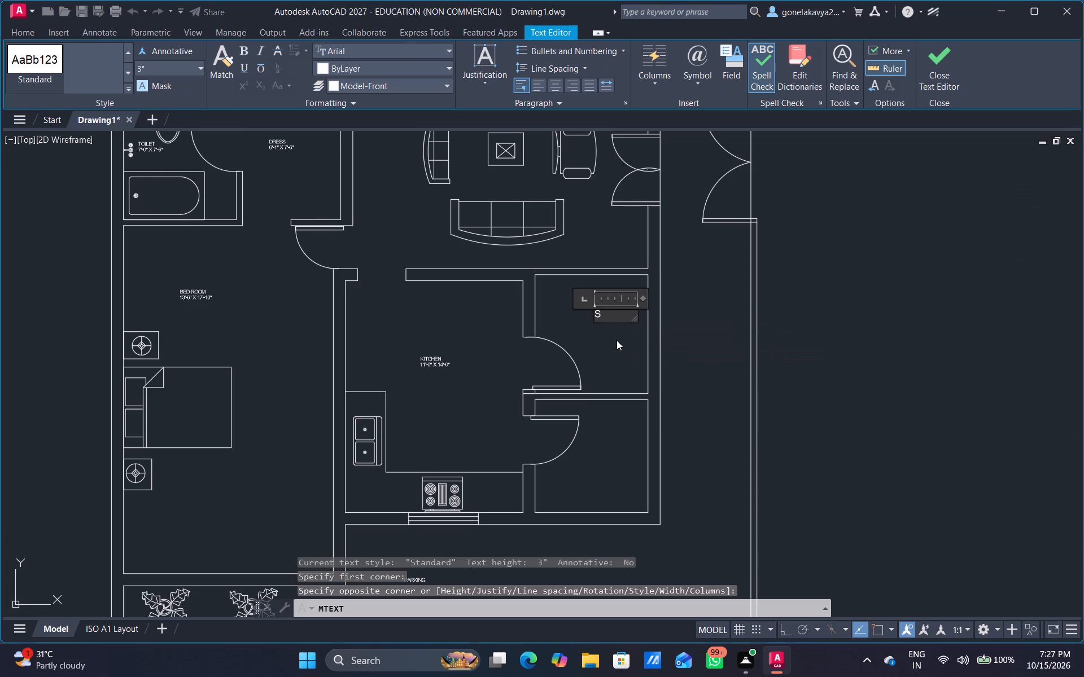
type("TORE")
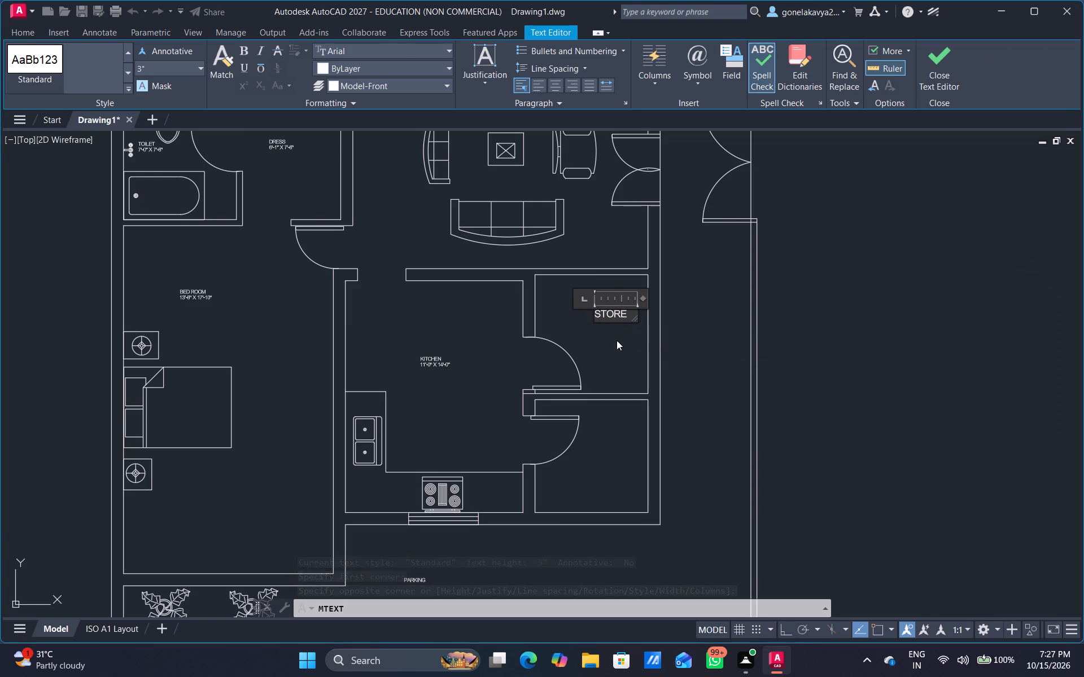
key("Return")
type("7'")
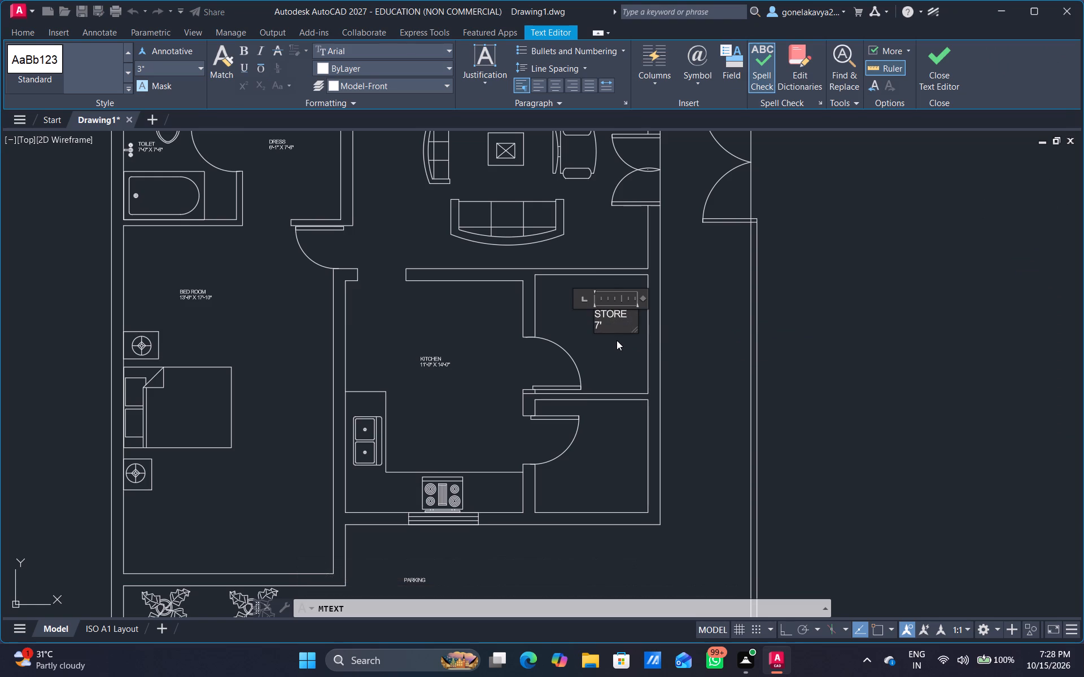
type("-0\" X")
key("space")
type("7'0\"")
Widen the STORE label's text frame so its size fits on one line, and finish the text.
left_click(639, 299)
left_click_drag(647, 294, 705, 283)
left_click_drag(637, 296, 685, 300)
left_click_drag(642, 296, 653, 297)
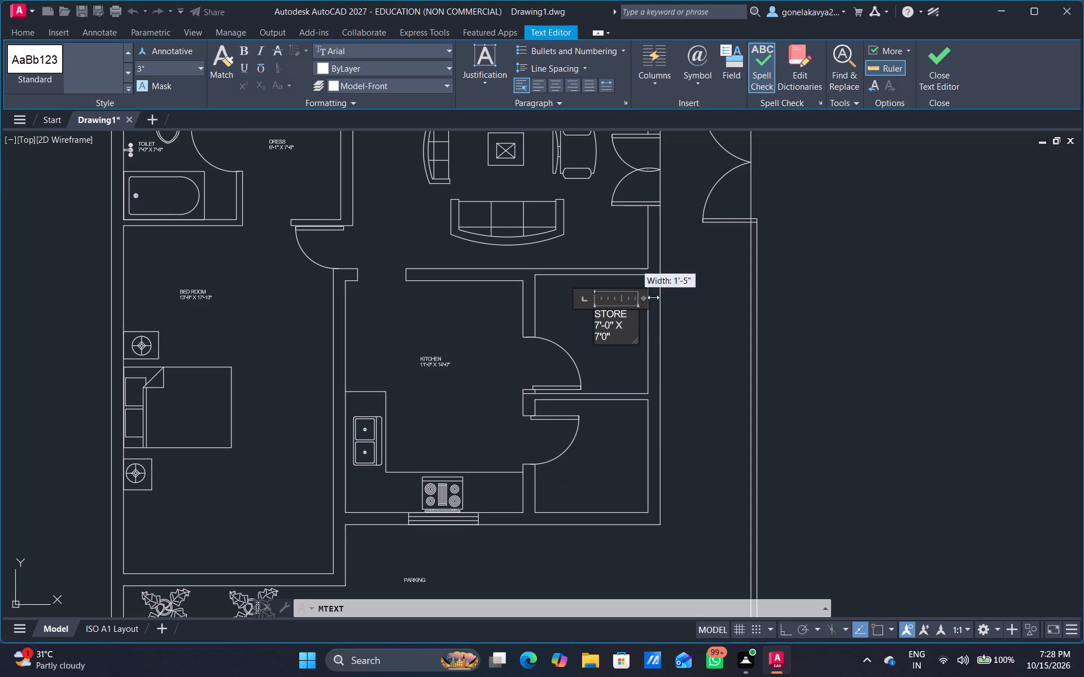
left_click_drag(653, 297, 703, 305)
left_click(681, 415)
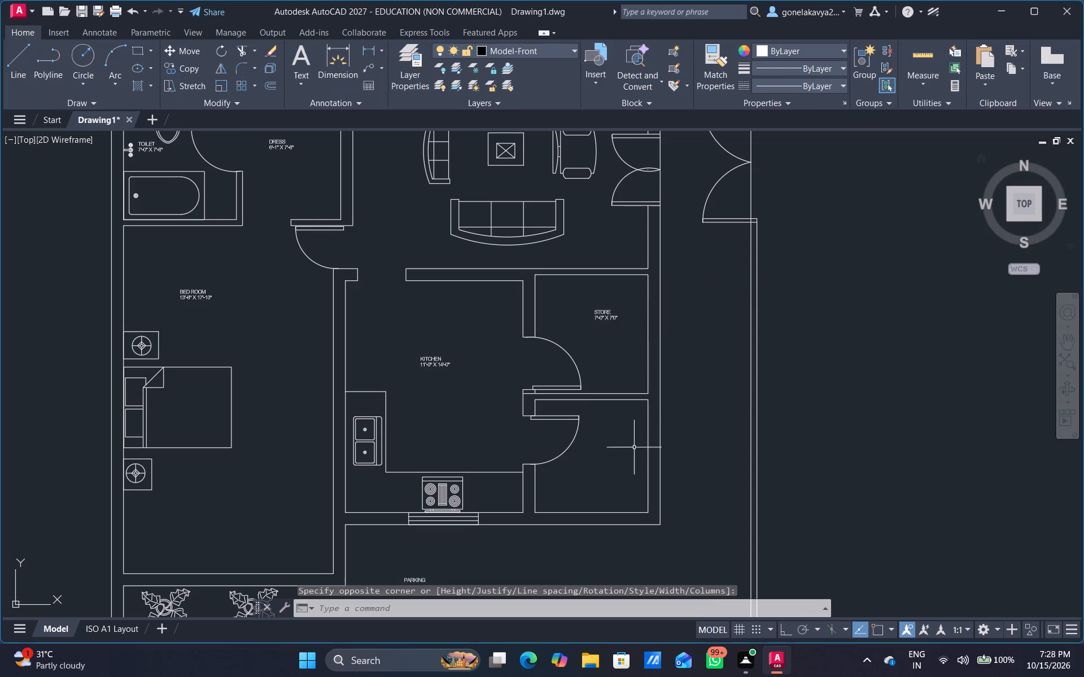
Label the small room south of the store with multiline text WASH and 7'-0" X 7'-0" on two lines.
middle_click_drag(623, 456, 631, 363)
key("space")
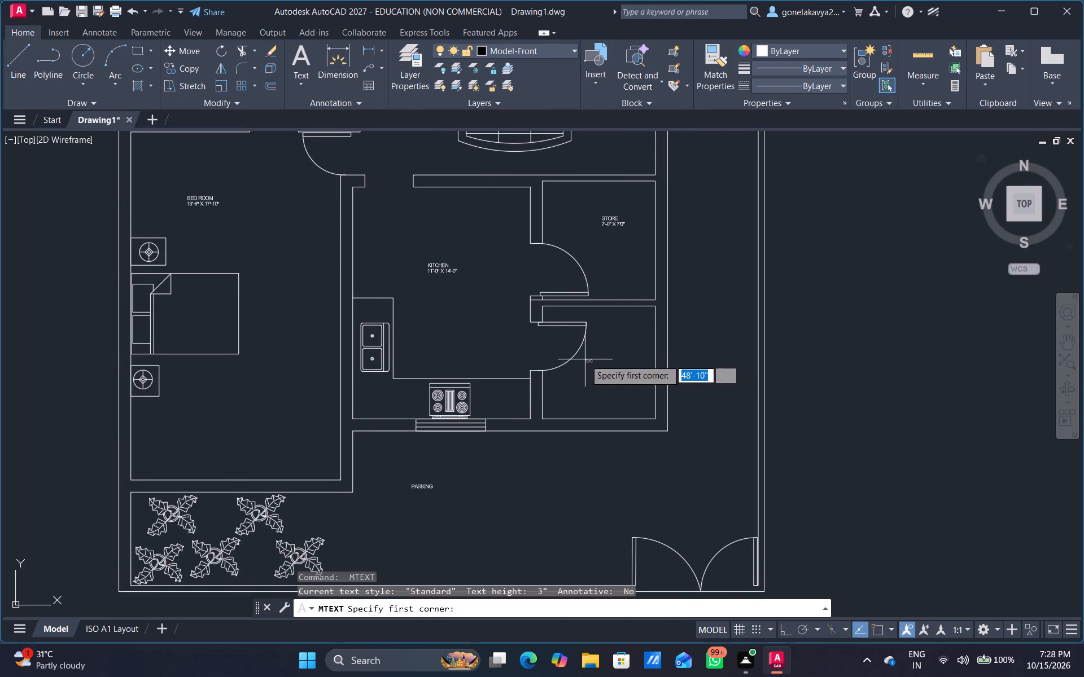
left_click_drag(588, 359, 602, 397)
left_click(615, 394)
type("WASH")
key("Return")
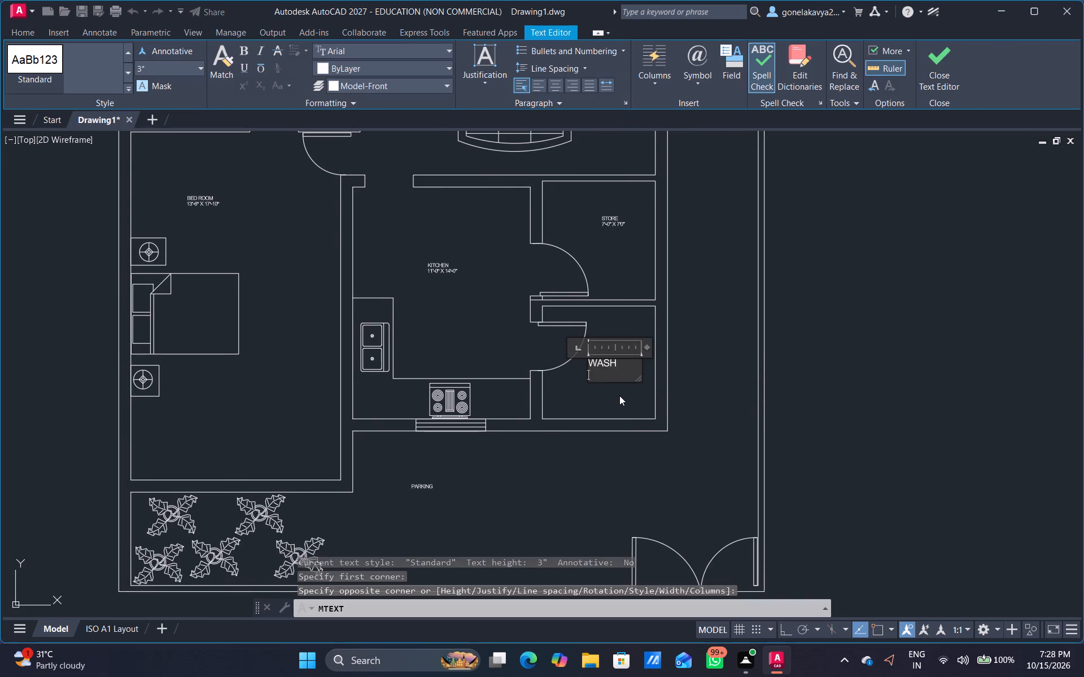
key("1")
key("BackSpace")
key("7")
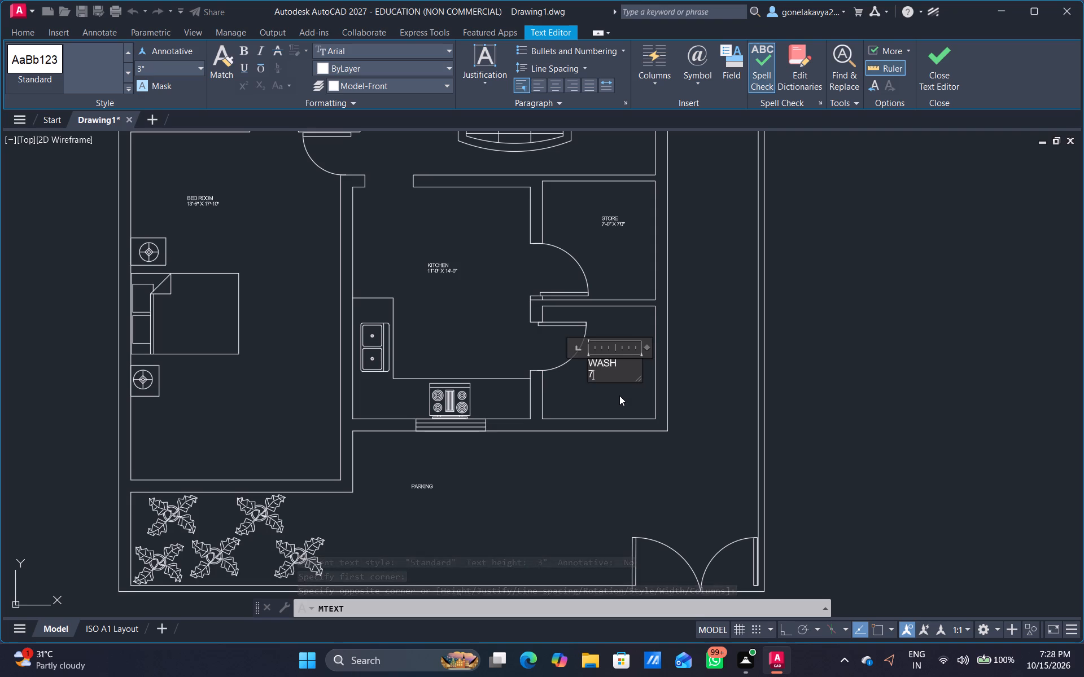
type("'-0\" X")
key("space")
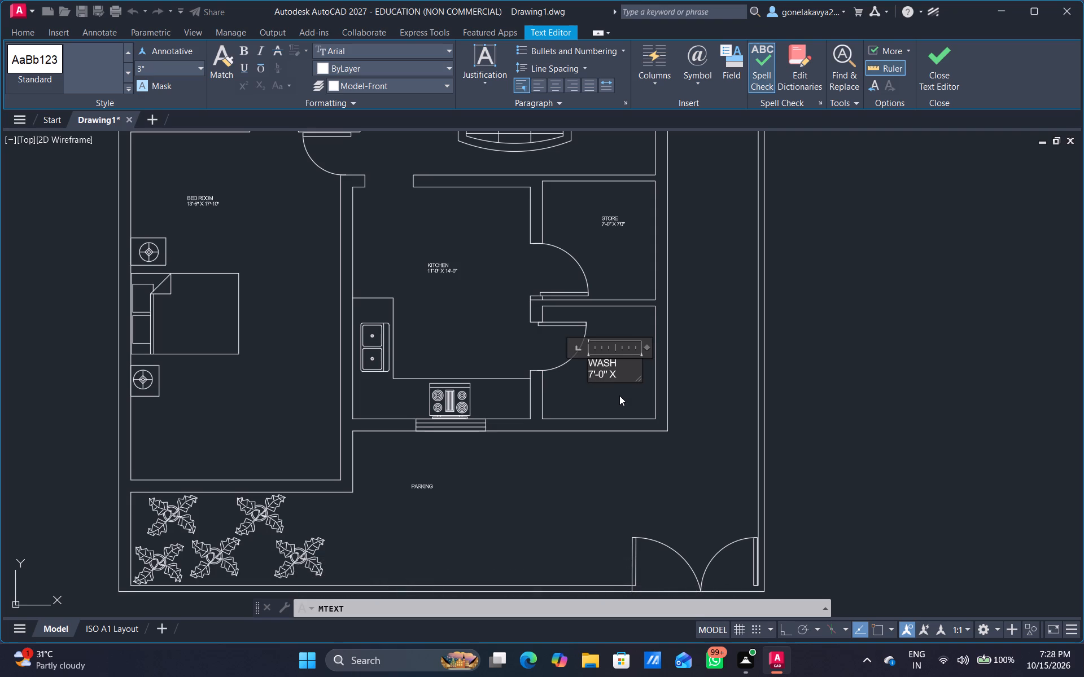
type("7'")
type("-0\"")
left_click(636, 472)
Start a wide multiline text label in the open area north of the sofa set, with LIVING/ HALL as its first line.
middle_click_drag(512, 249, 533, 409)
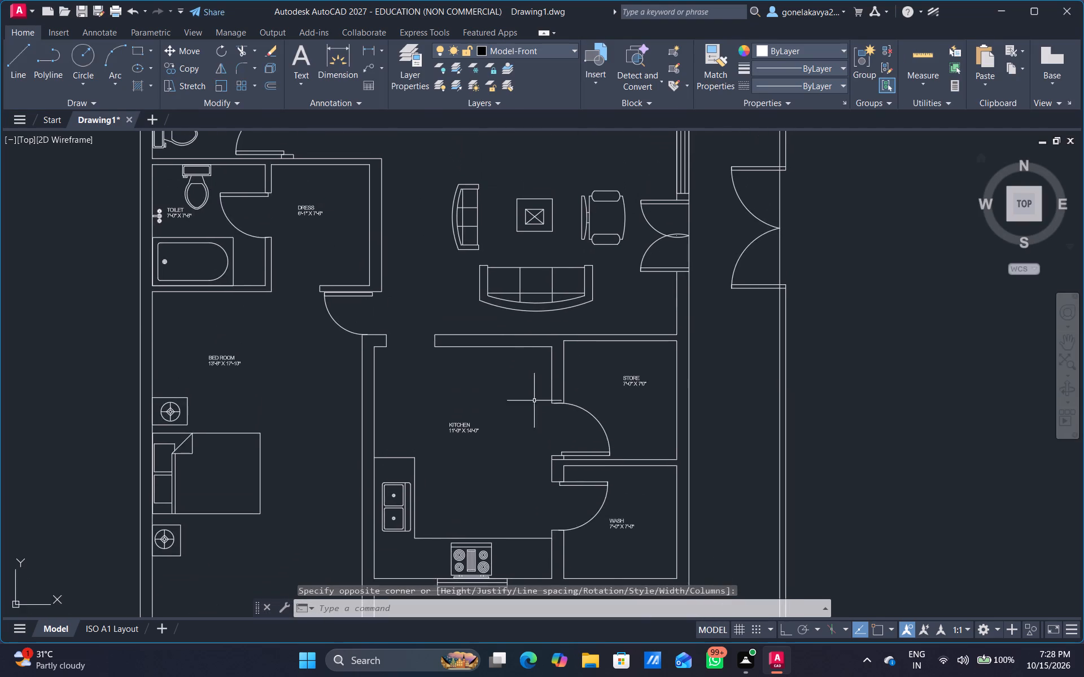
scroll(552, 243, "down", 1)
scroll(541, 230, "up", 1)
middle_click_drag(541, 230, 522, 355)
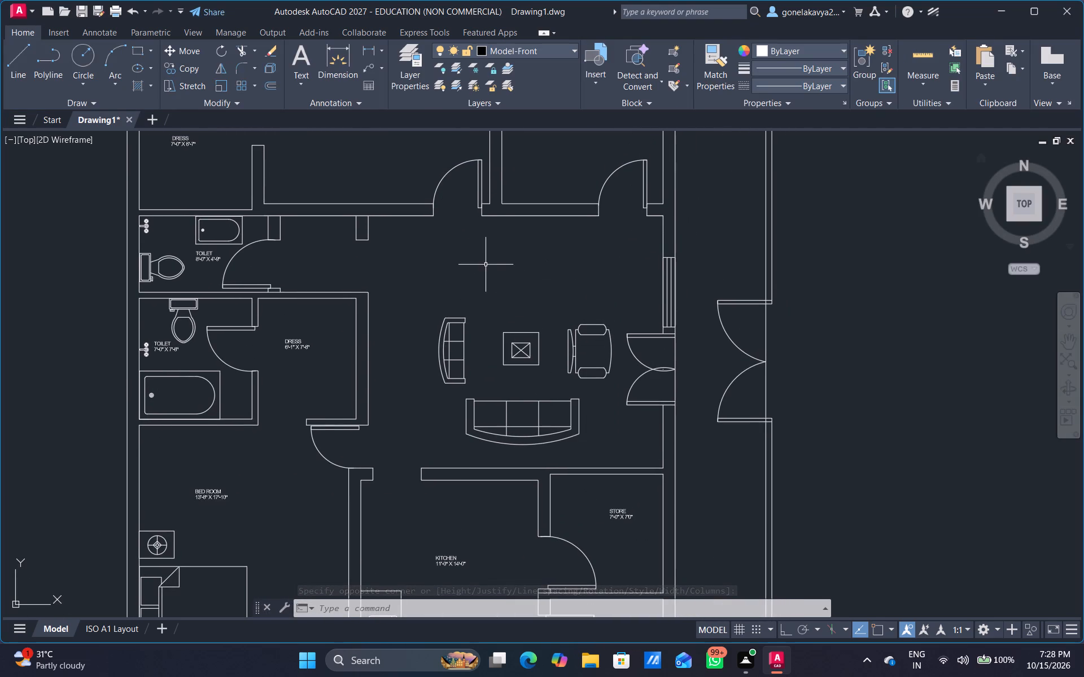
key("space")
type("V")
left_click_drag(486, 260, 492, 293)
left_click(576, 301)
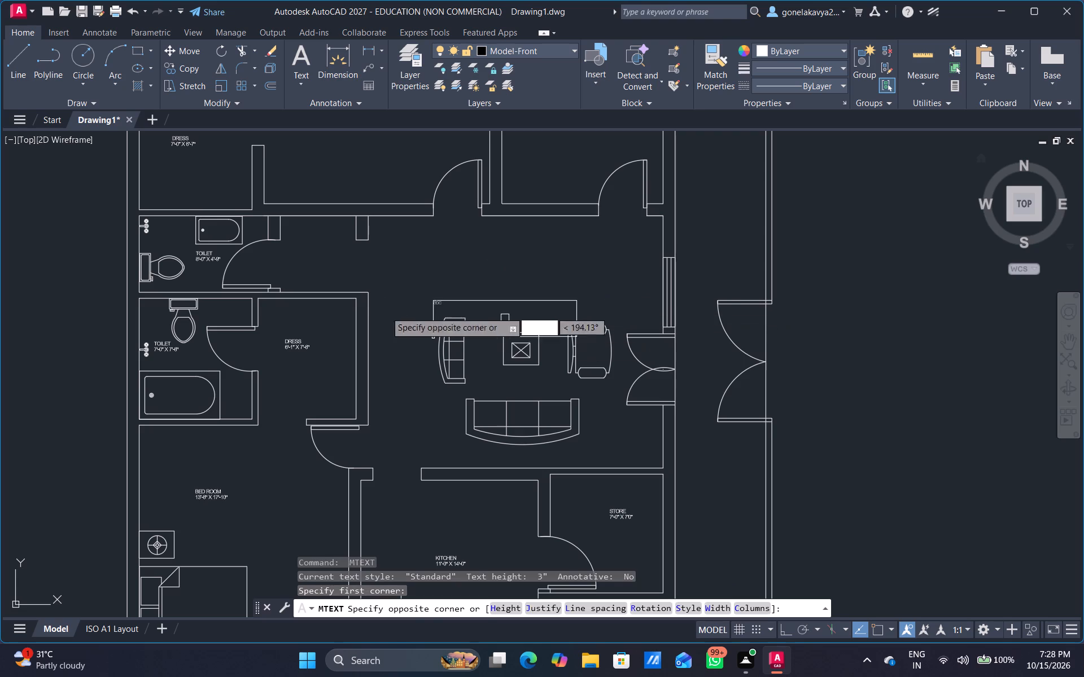
left_click(432, 255)
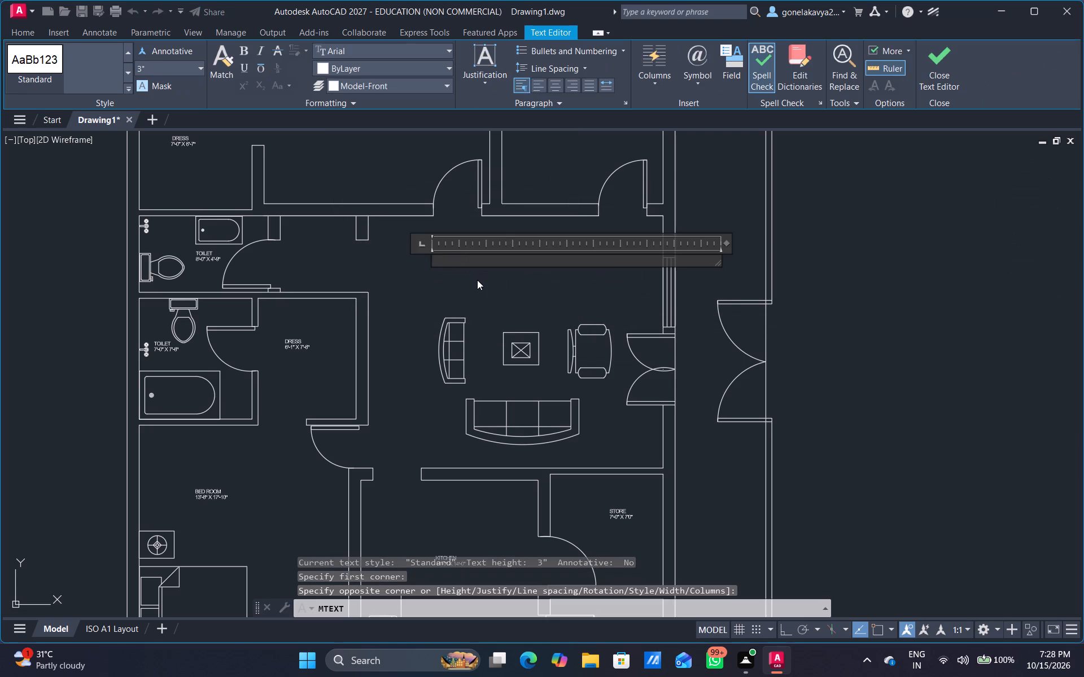
type("LIVING")
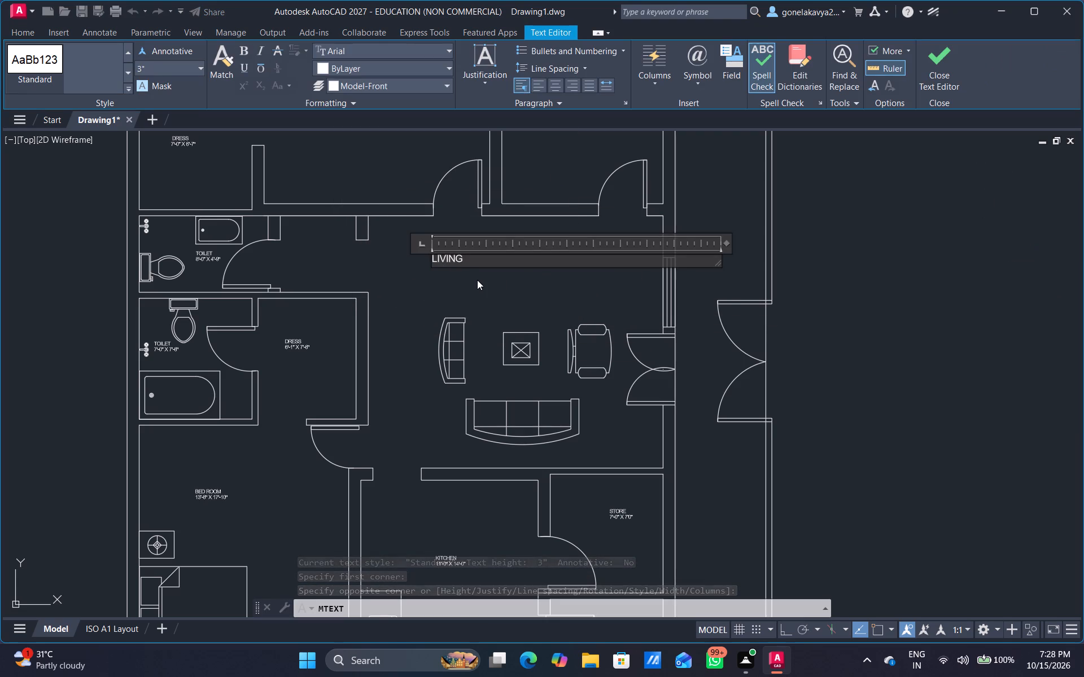
key("slash")
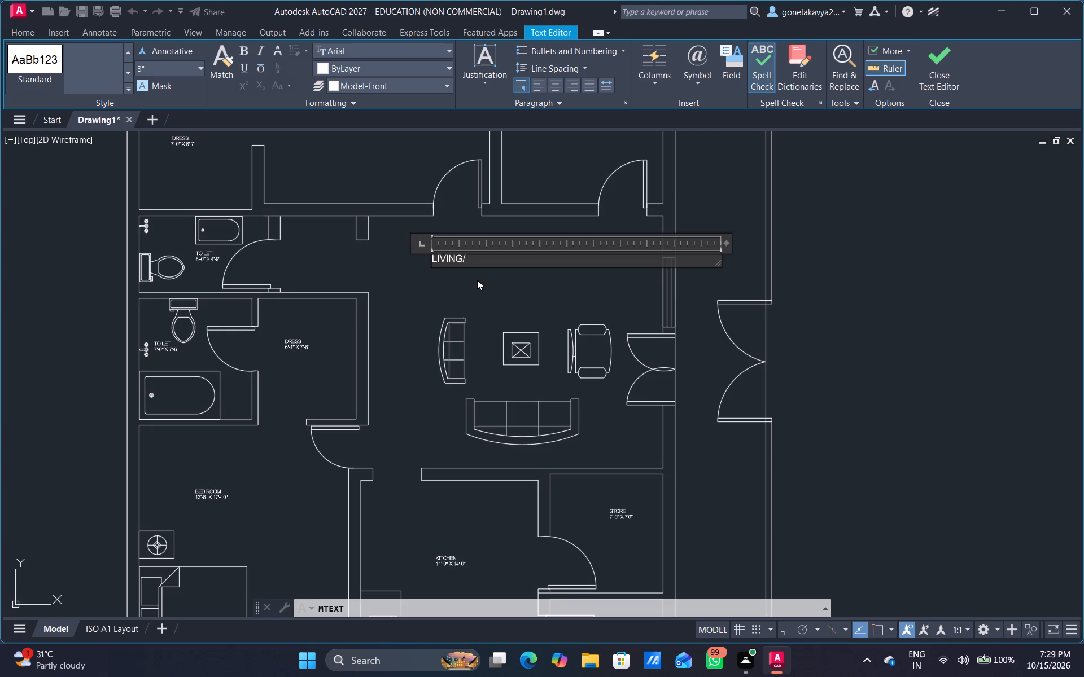
key("space")
type("HALL")
key("Return")
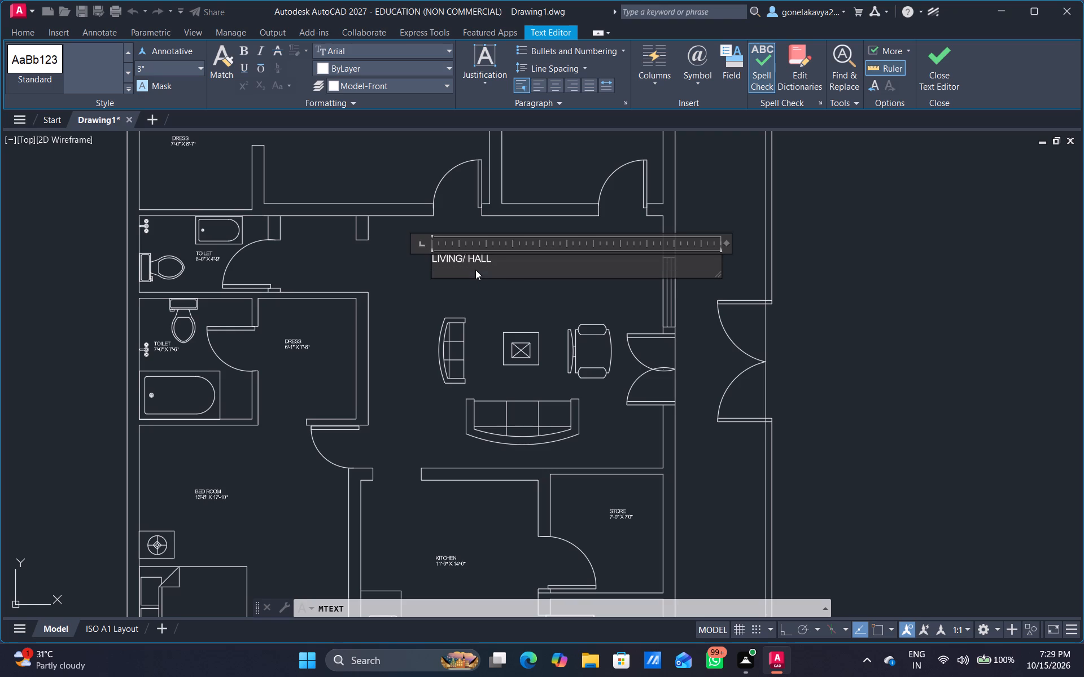
Add the size 18'-10 X 15'-8" as the second line of the LIVING/ HALL label and finish the text.
type("18'-0\"")
key("BackSpace")
key("BackSpace")
type("10")
key("space")
type("X")
key("space")
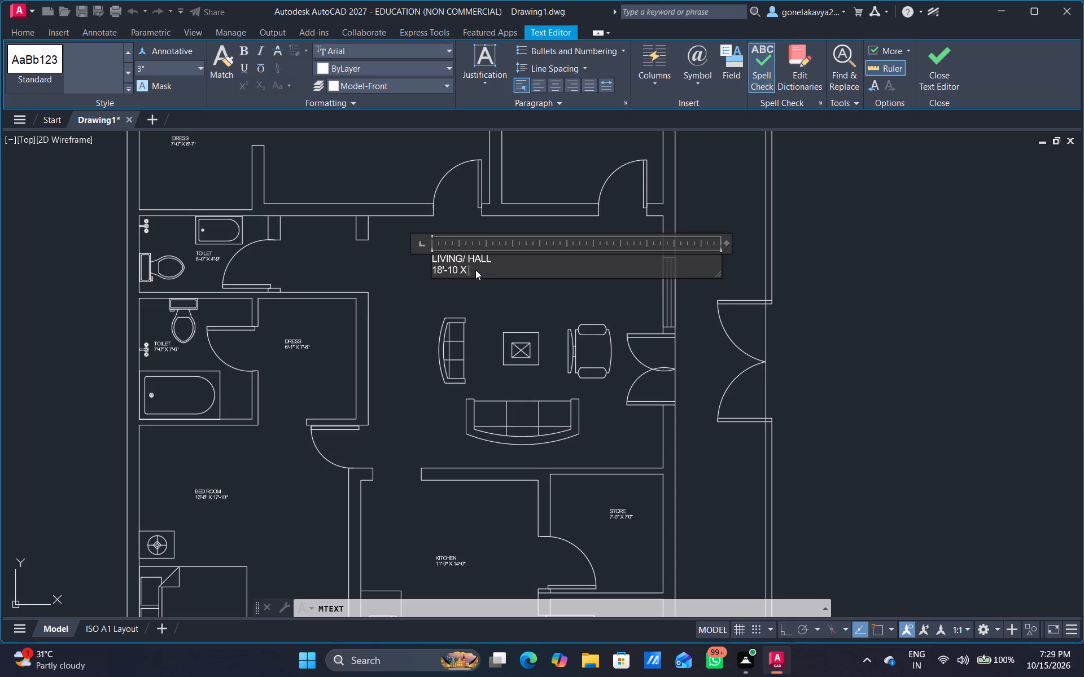
type("15'")
key("minus")
type("8\"")
left_click(491, 295)
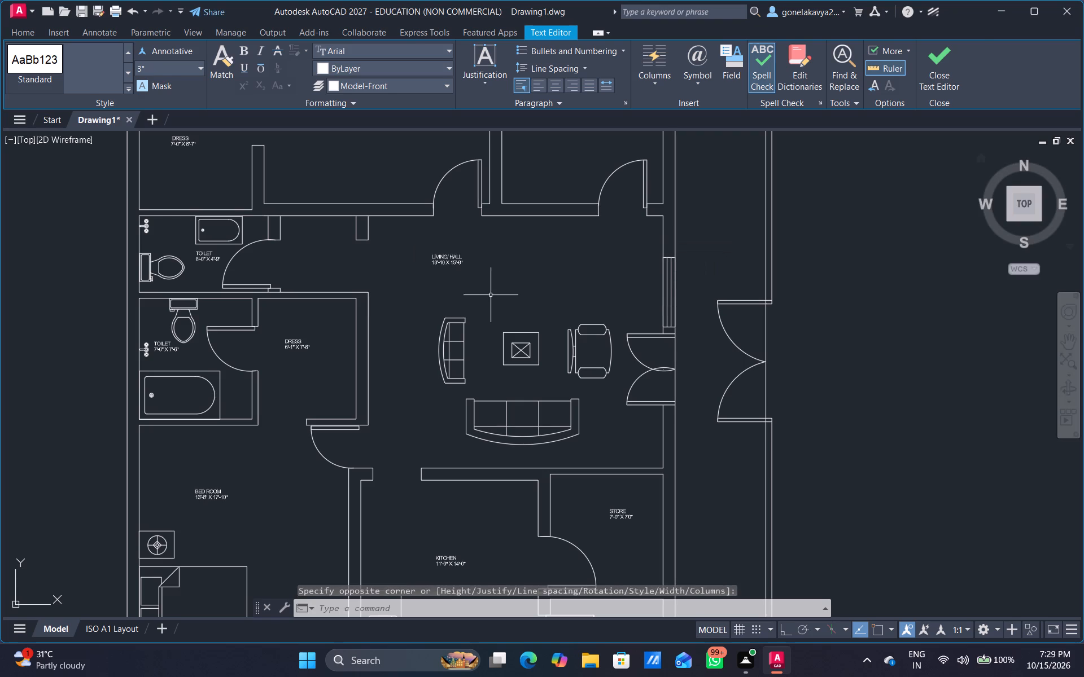
Label the double gate in the east boundary wall with multiline text GATE, placed inside its upper leaf swing.
scroll(493, 238, "down", 1)
middle_click_drag(483, 251, 485, 329)
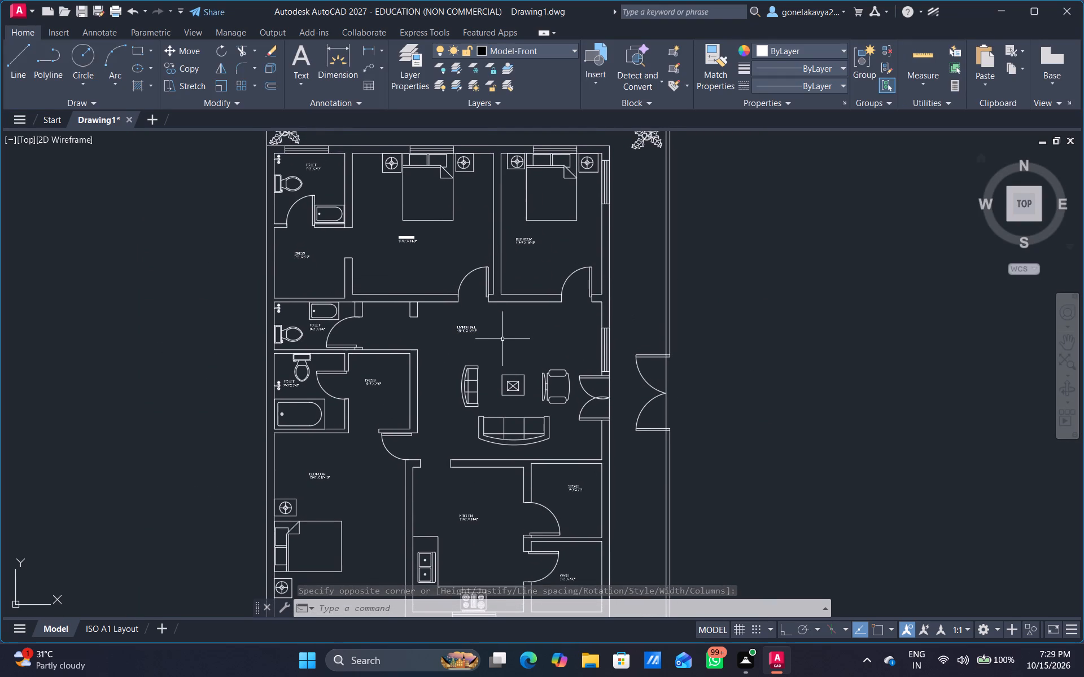
scroll(646, 371, "up", 3)
key("space")
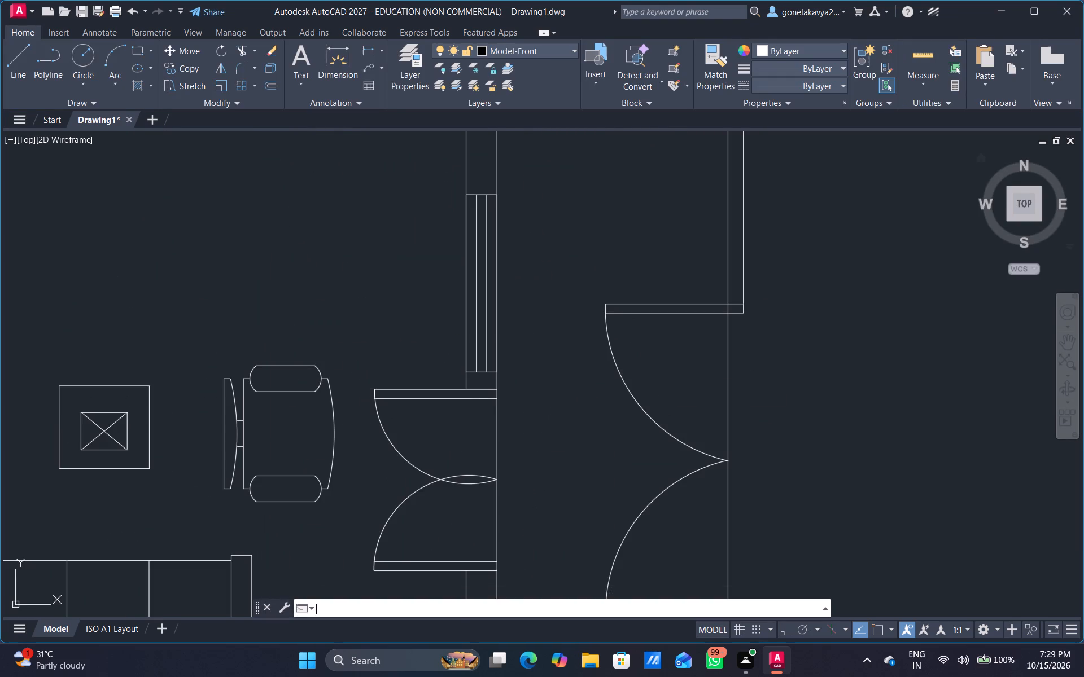
left_click_drag(688, 345, 701, 411)
left_click(702, 412)
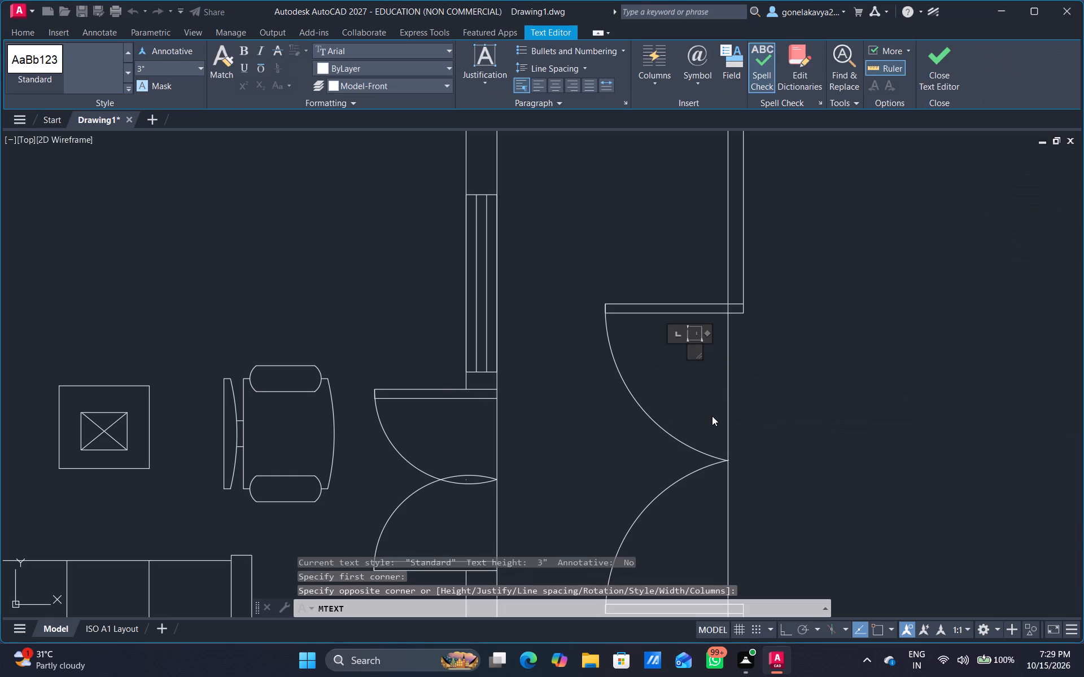
type("GA")
type("TE")
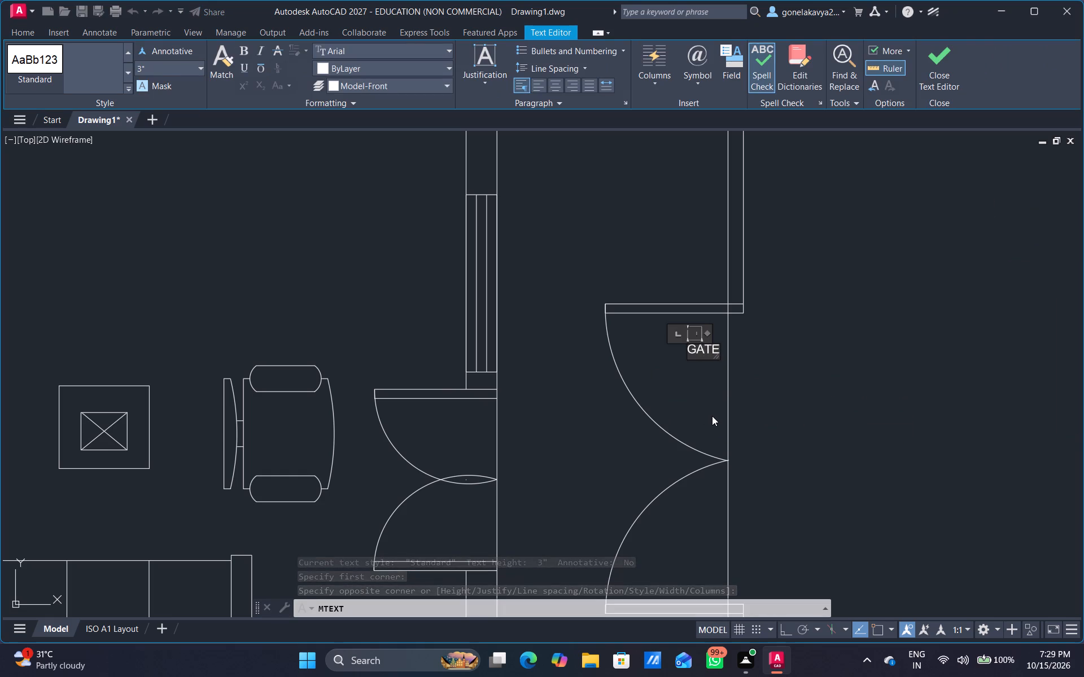
left_click(712, 416)
Add the multiline text title GROUND FLOOR PLAN below the south boundary wall, under the PARKING label.
scroll(674, 359, "down", 2)
middle_click_drag(491, 325, 531, 422)
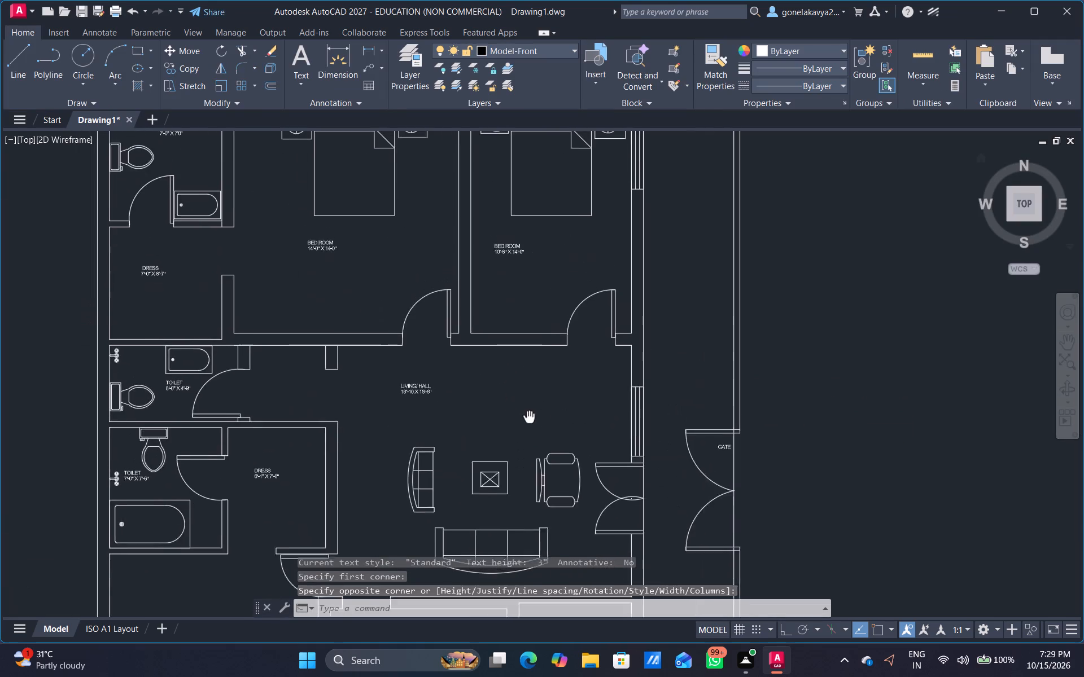
middle_click_drag(531, 422, 563, 472)
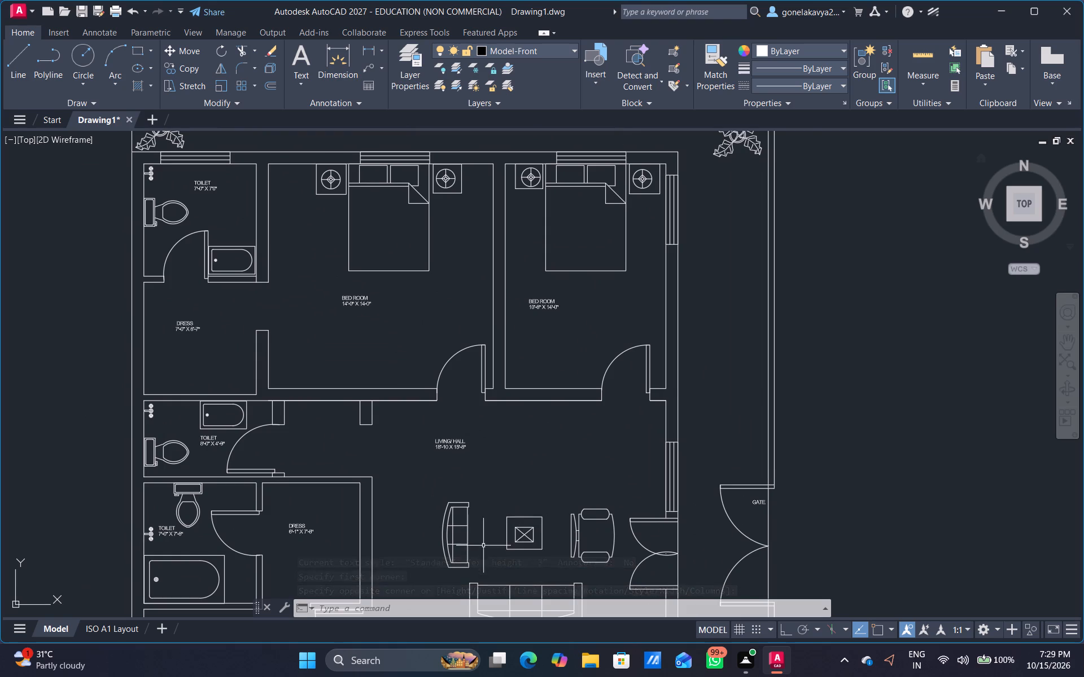
middle_click_drag(492, 552, 548, 323)
scroll(548, 323, "down", 2)
middle_click_drag(543, 388, 521, 282)
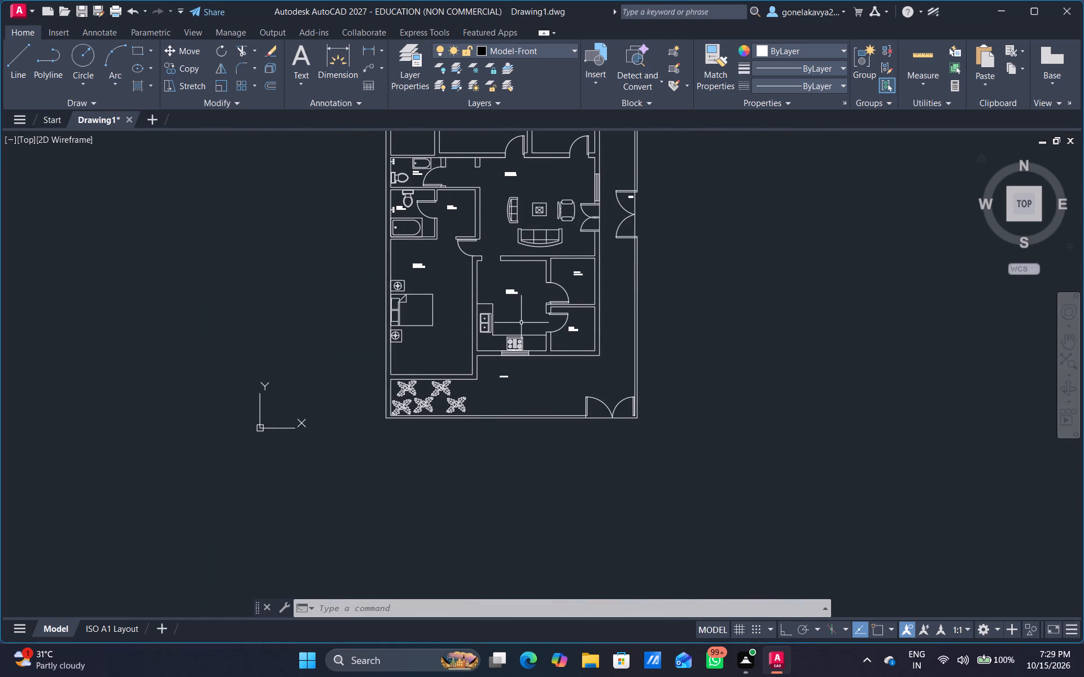
scroll(473, 461, "up", 2)
middle_click_drag(471, 430, 404, 420)
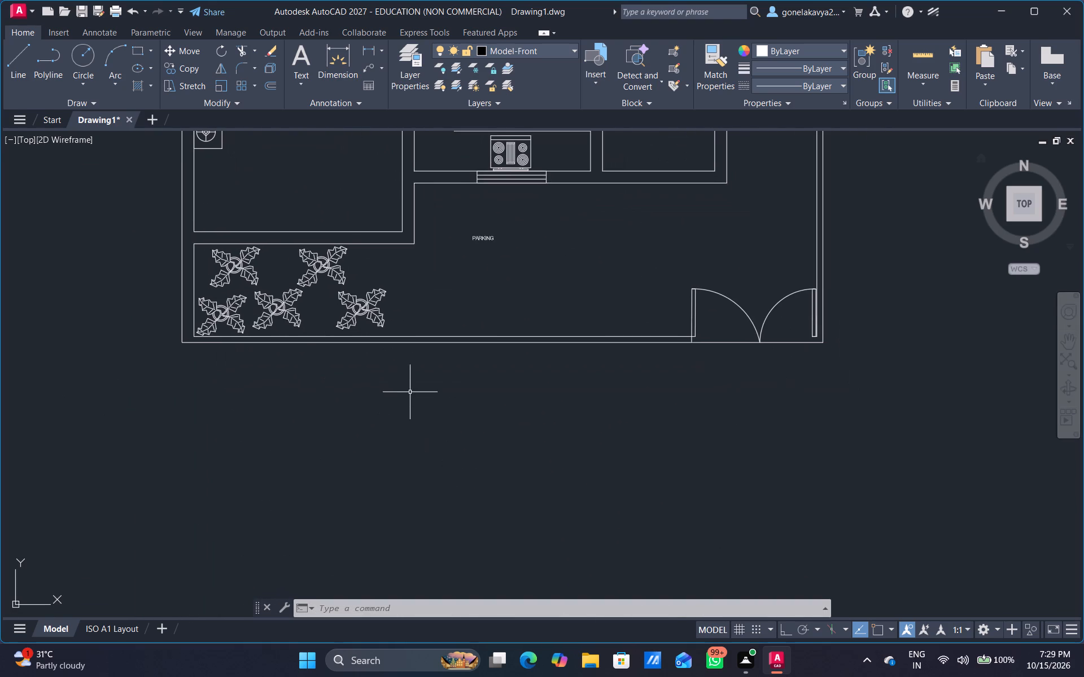
scroll(410, 390, "up", 1)
key("space")
left_click_drag(443, 341, 474, 392)
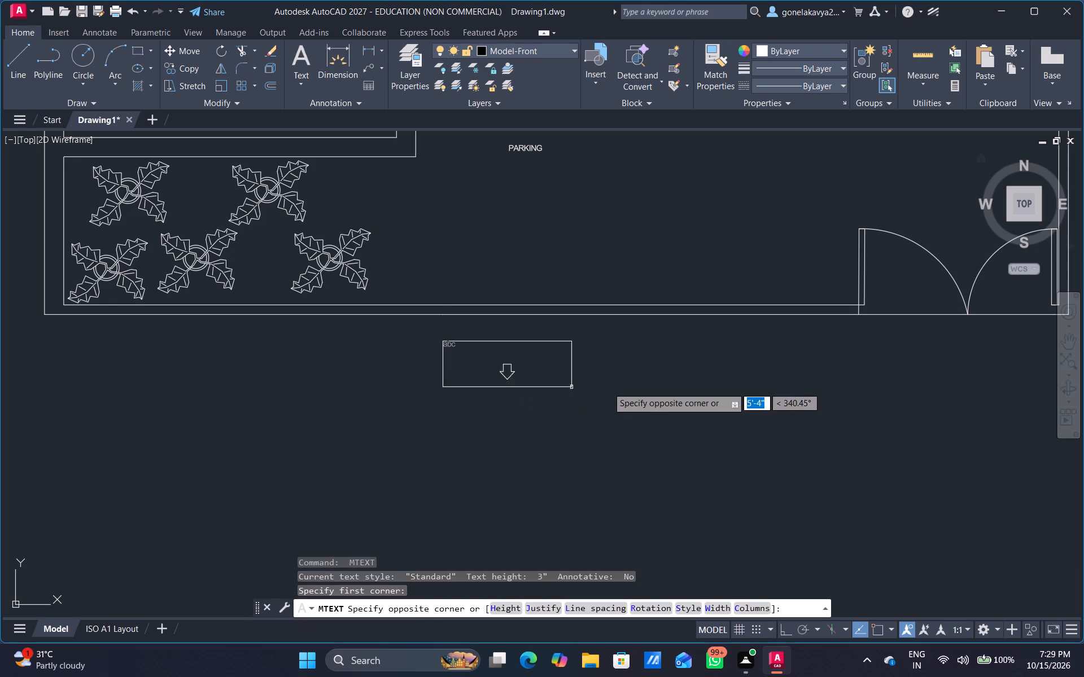
left_click(610, 387)
type("GROUND")
key("space")
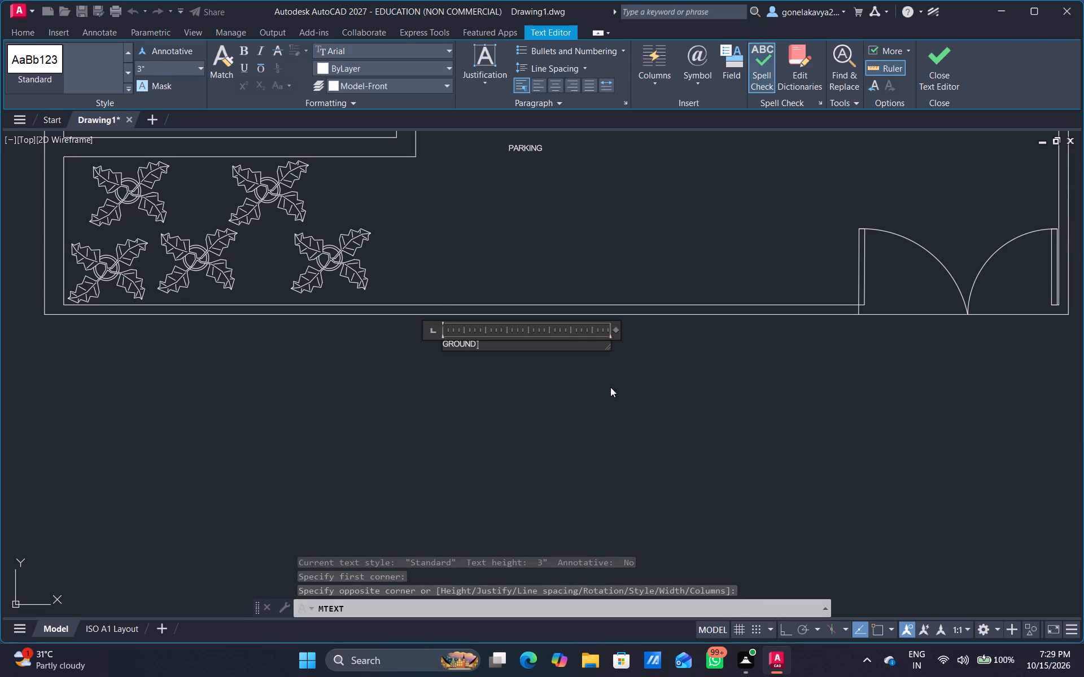
type("FLOOR PLAN")
key("space")
left_click(610, 387)
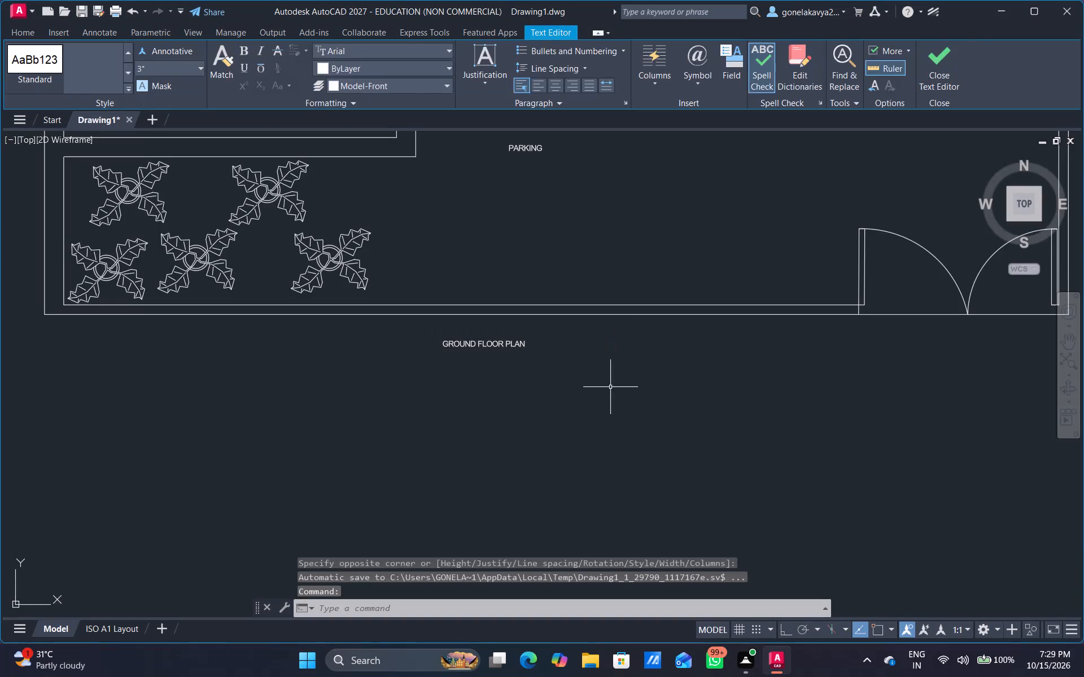
Scale the GROUND FLOOR PLAN title up freehand to several times its size.
left_click(465, 345)
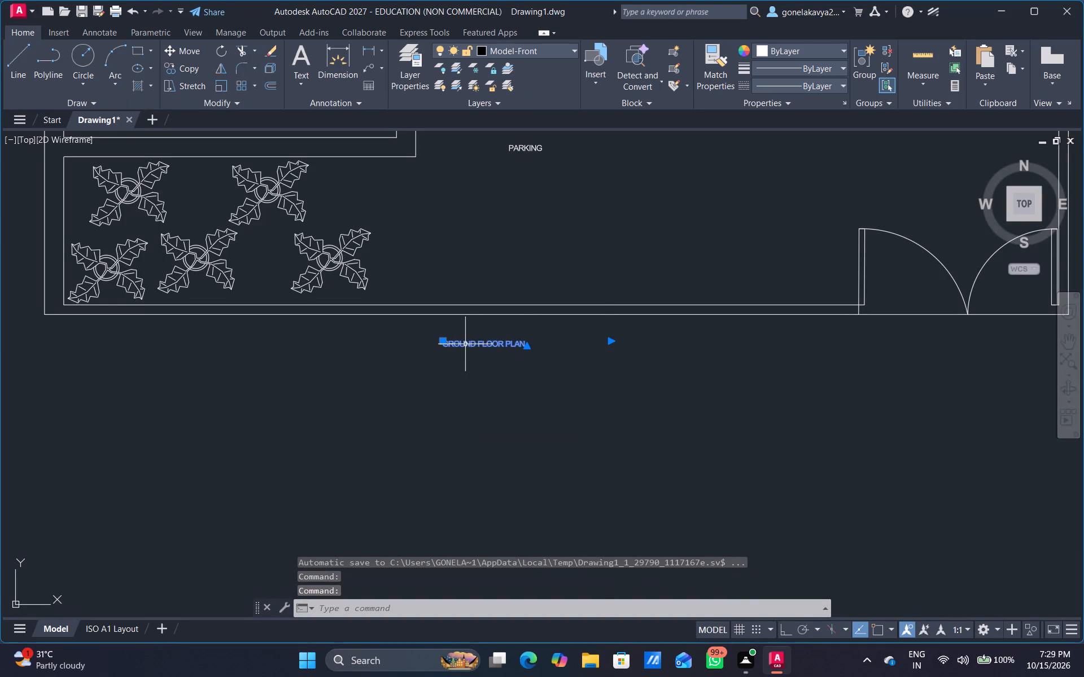
right_click(465, 344)
left_click(524, 427)
left_click_drag(548, 381, 573, 394)
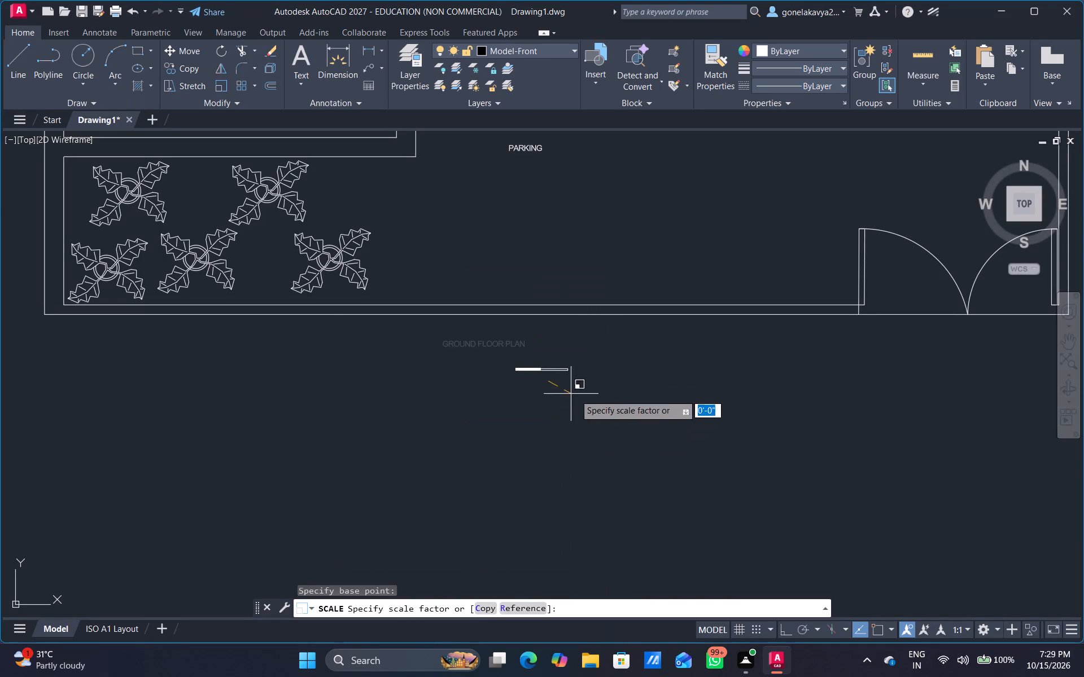
left_click(838, 424)
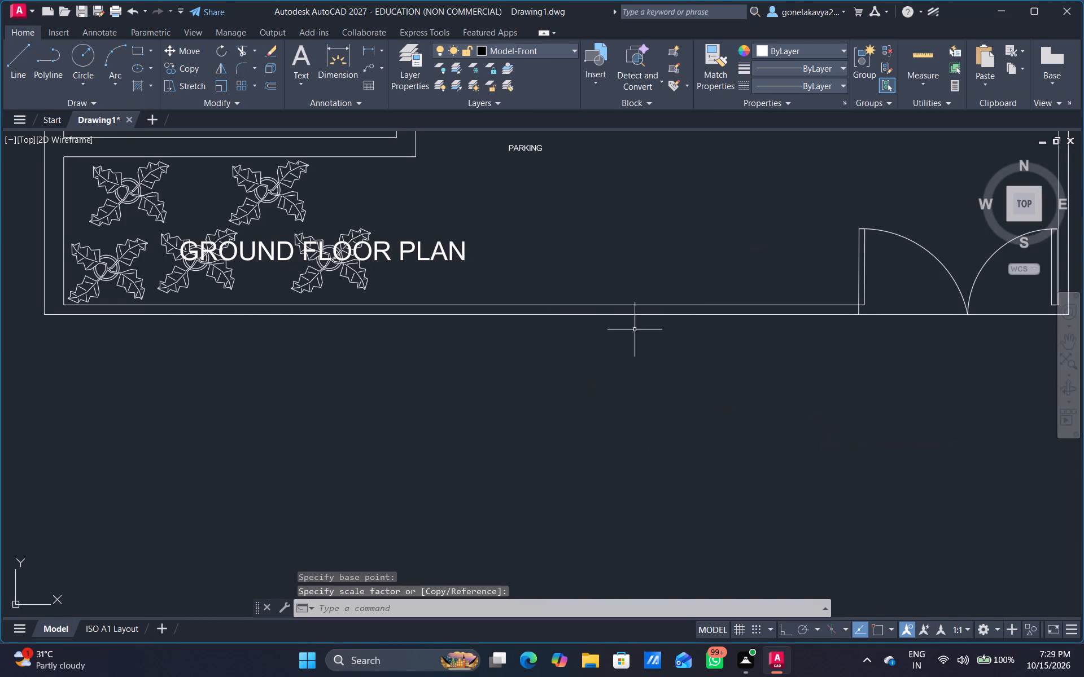
Move the enlarged GROUND FLOOR PLAN title off the plants to the open area below the south boundary wall.
left_click(428, 257)
right_click(428, 257)
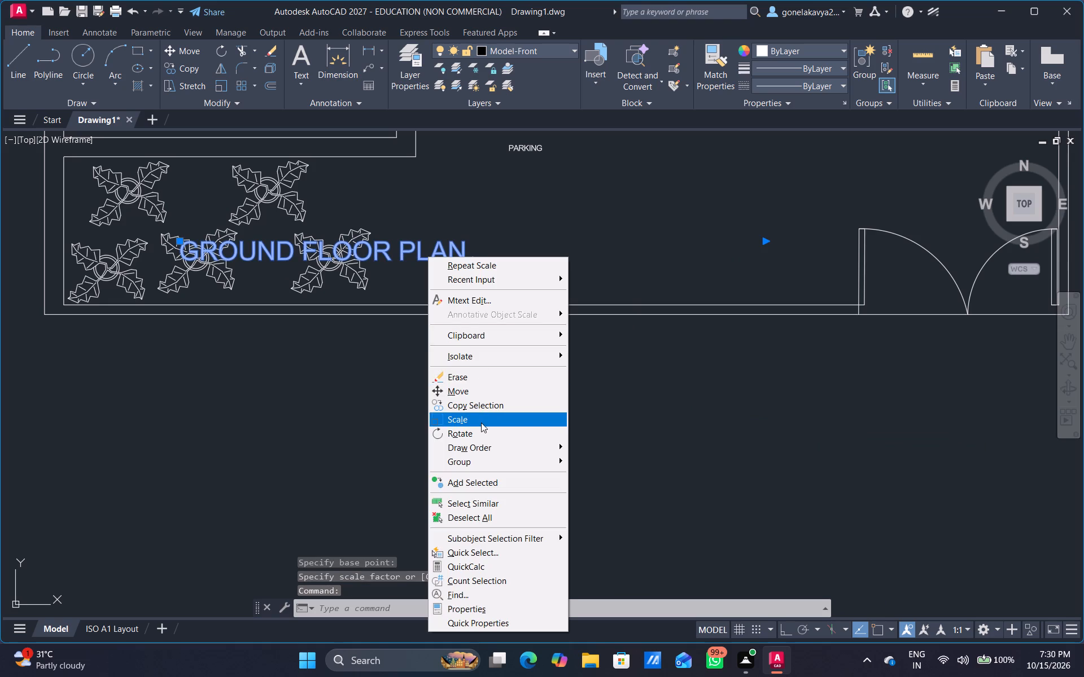
left_click(483, 390)
left_click(470, 269)
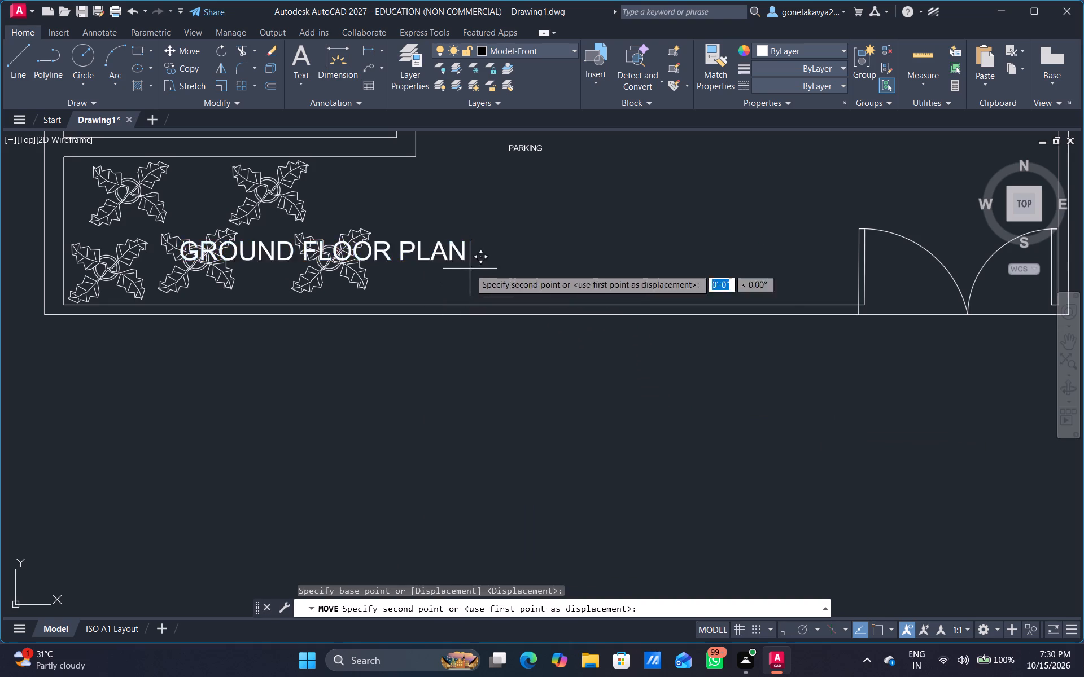
left_click(846, 385)
Scale the PARKING label up freehand to several times its size.
scroll(783, 337, "down", 2)
middle_click_drag(743, 289, 712, 383)
scroll(578, 389, "up", 5)
middle_click_drag(745, 339, 231, 458)
scroll(231, 458, "down", 2)
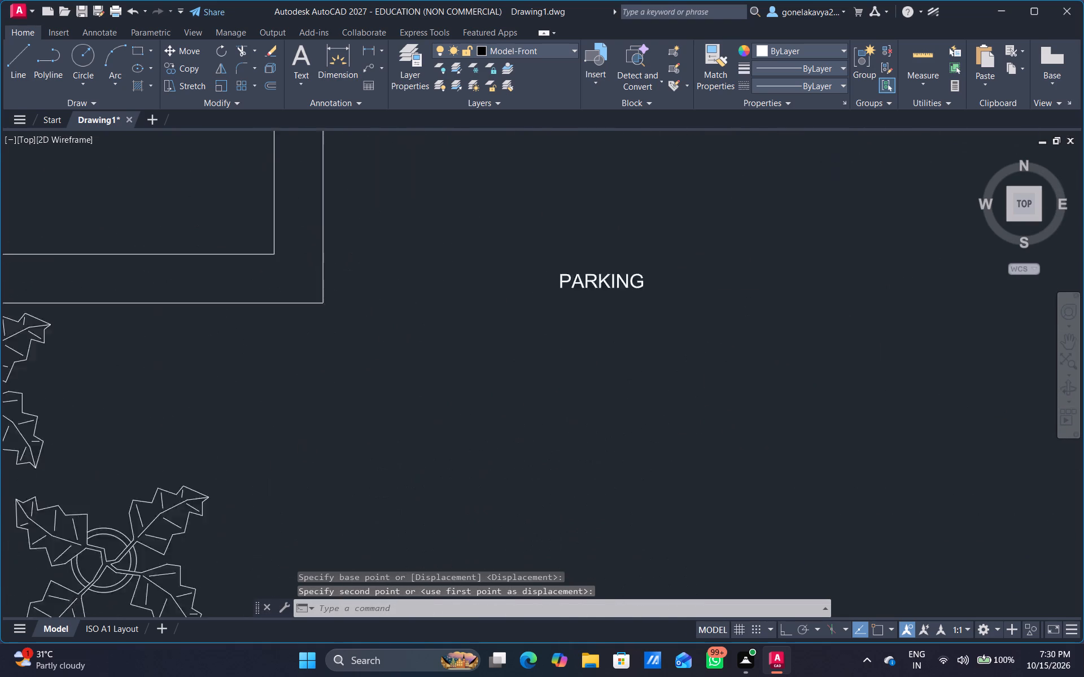
scroll(230, 459, "down", 1)
left_click(394, 390)
right_click(394, 390)
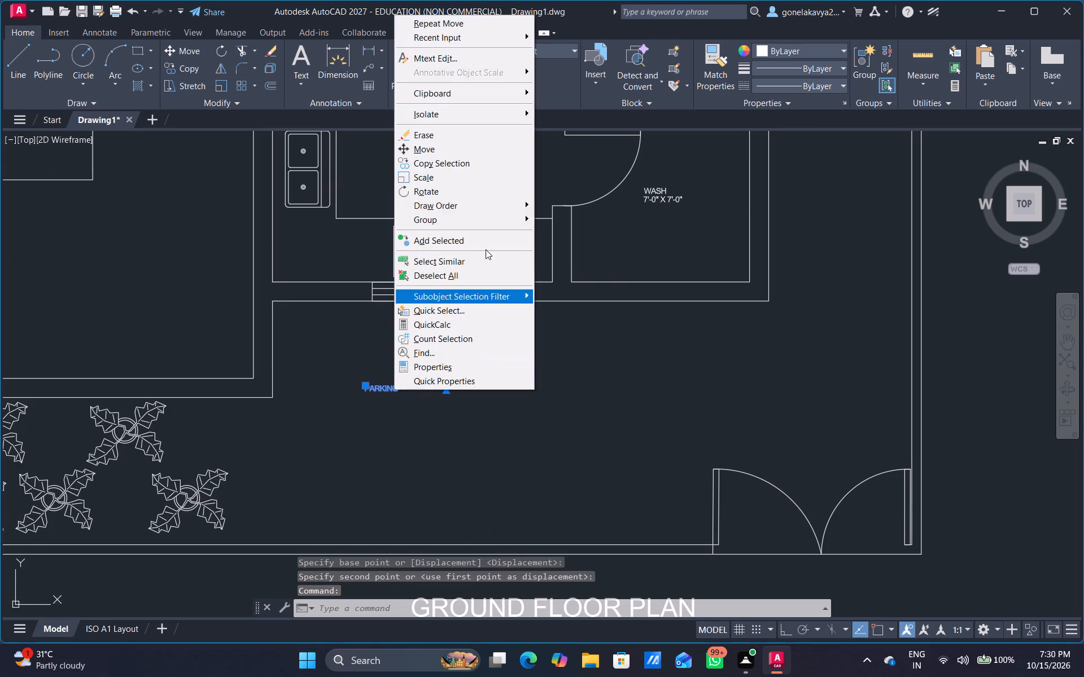
left_click(479, 181)
left_click_drag(484, 396, 531, 443)
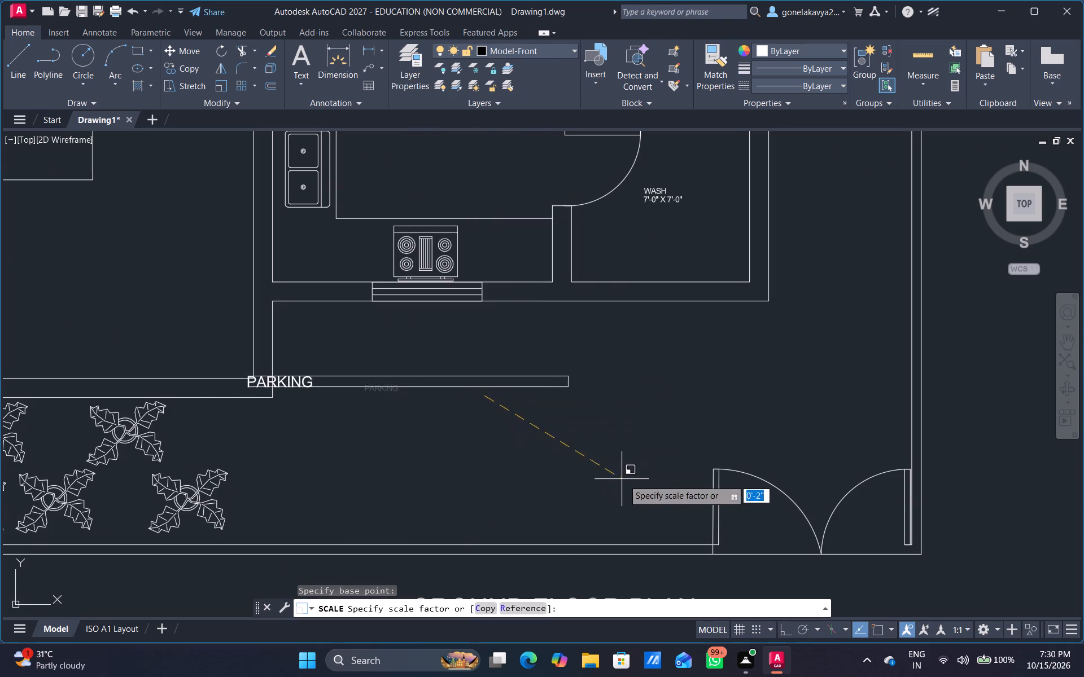
left_click(826, 454)
Move the enlarged PARKING label back into the open parking area south of the kitchen.
left_click_drag(91, 353, 91, 366)
left_click(91, 367)
right_click(91, 367)
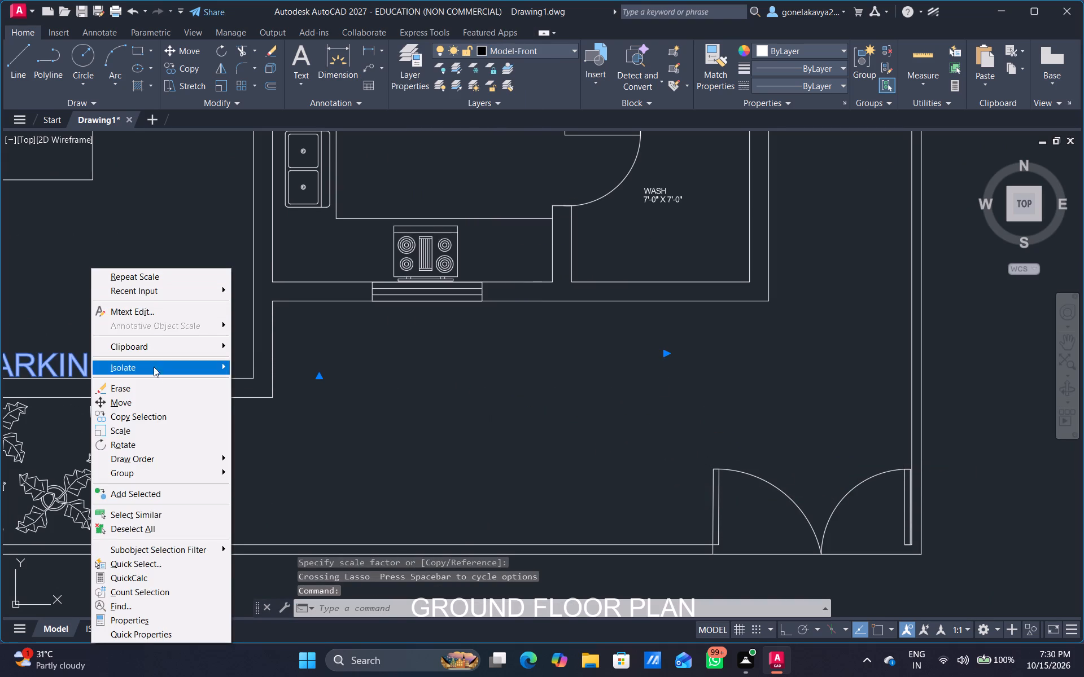
left_click(154, 401)
left_click_drag(123, 380, 143, 384)
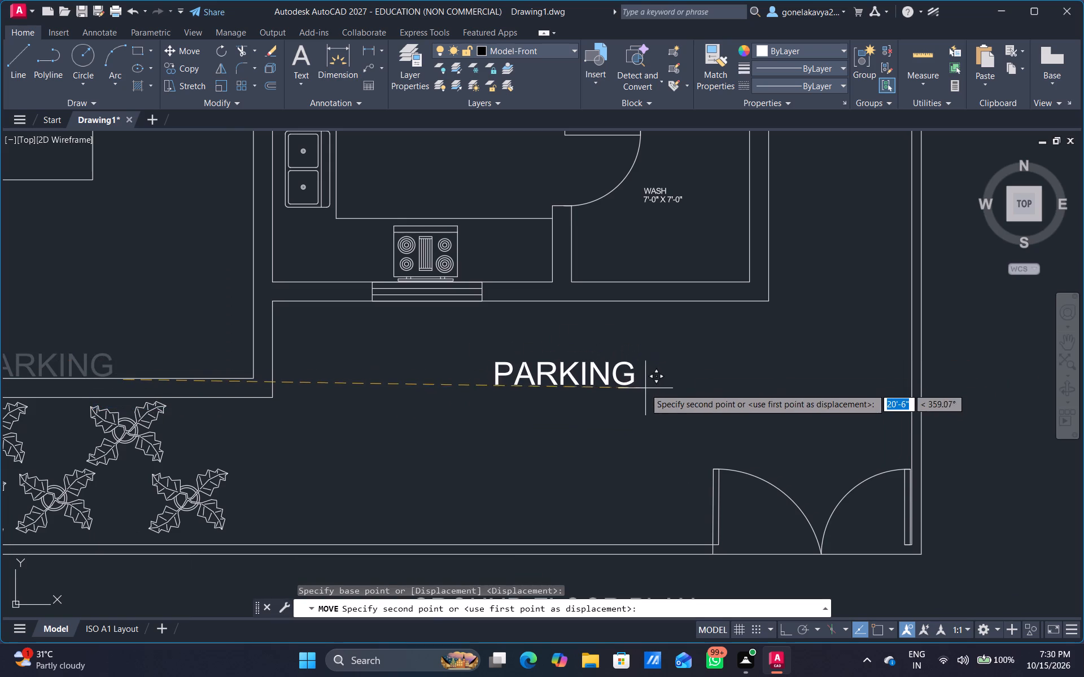
left_click(584, 385)
Scale the WASH label with its 7'-0" X 7'-0" size up moderately freehand so it still fits the room.
middle_click_drag(615, 353, 617, 361)
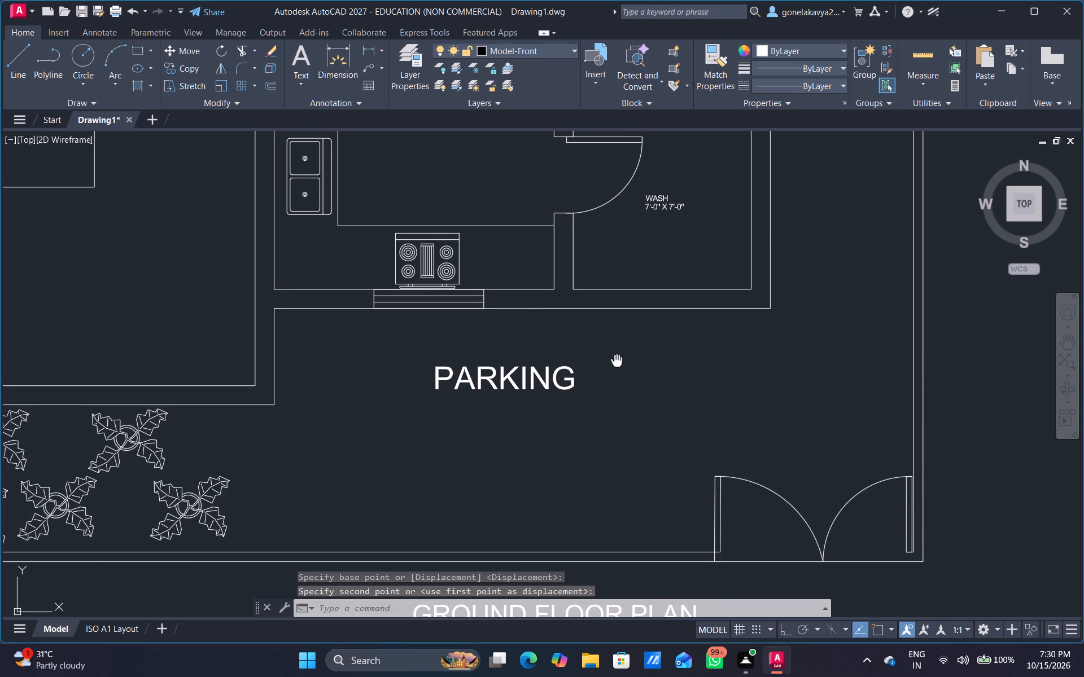
middle_click_drag(617, 361, 535, 343)
scroll(569, 329, "down", 1)
scroll(657, 225, "up", 3)
left_click(289, 313)
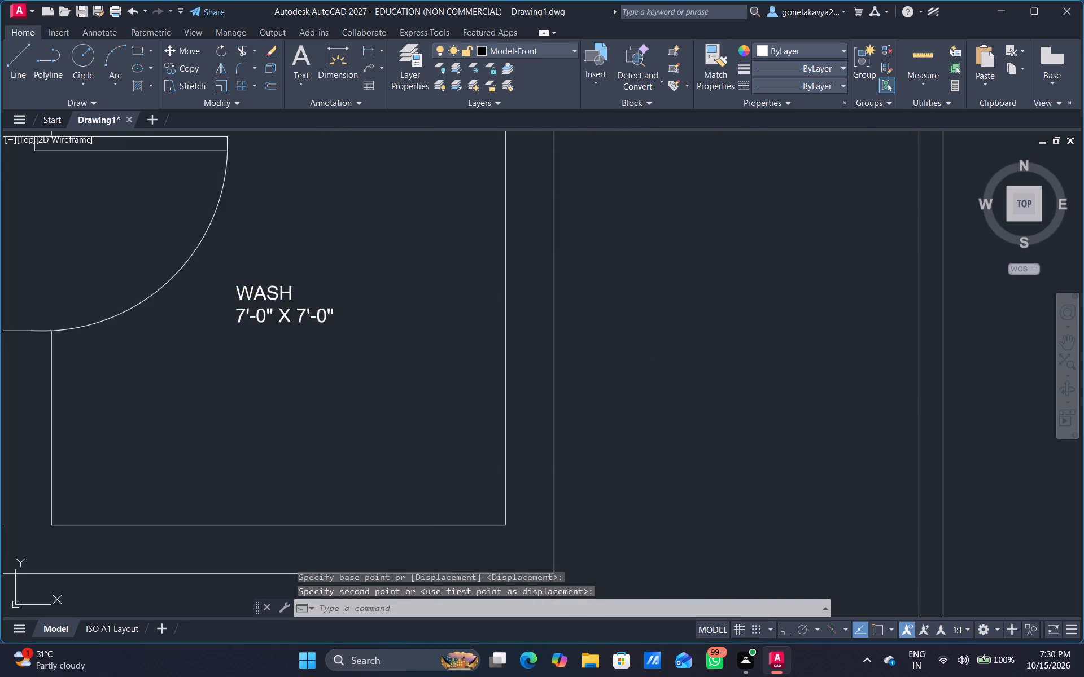
right_click(289, 313)
left_click(367, 431)
left_click_drag(343, 375, 343, 375)
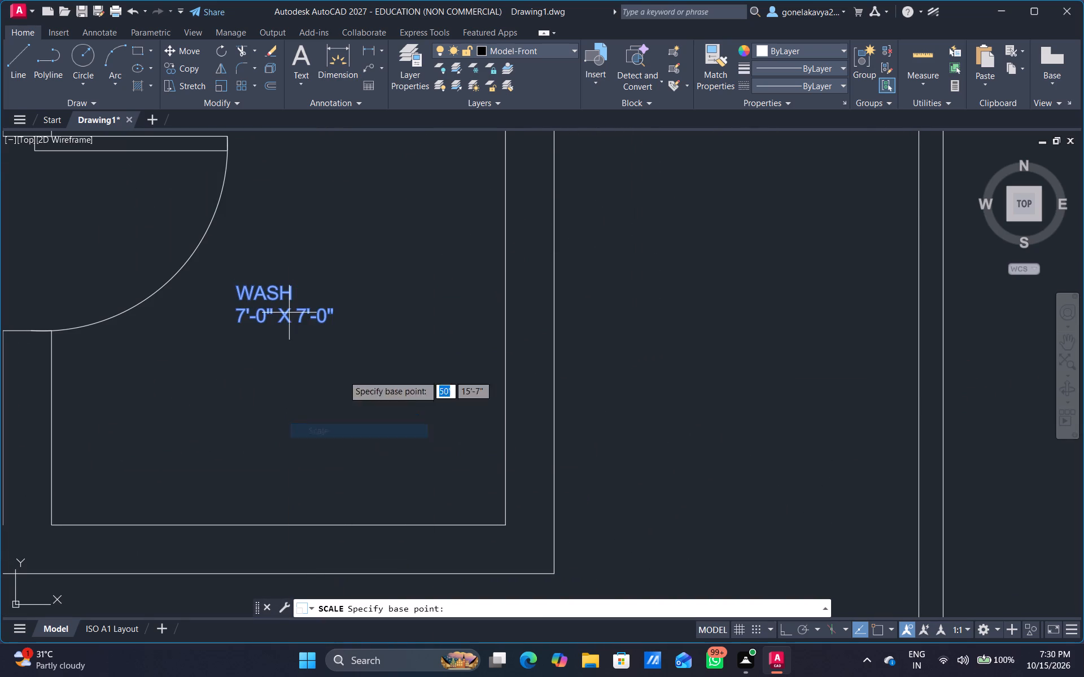
left_click_drag(343, 375, 374, 423)
left_click(391, 446)
Move the enlarged WASH label clear of the door swing to the middle of the wash room.
left_click(206, 258)
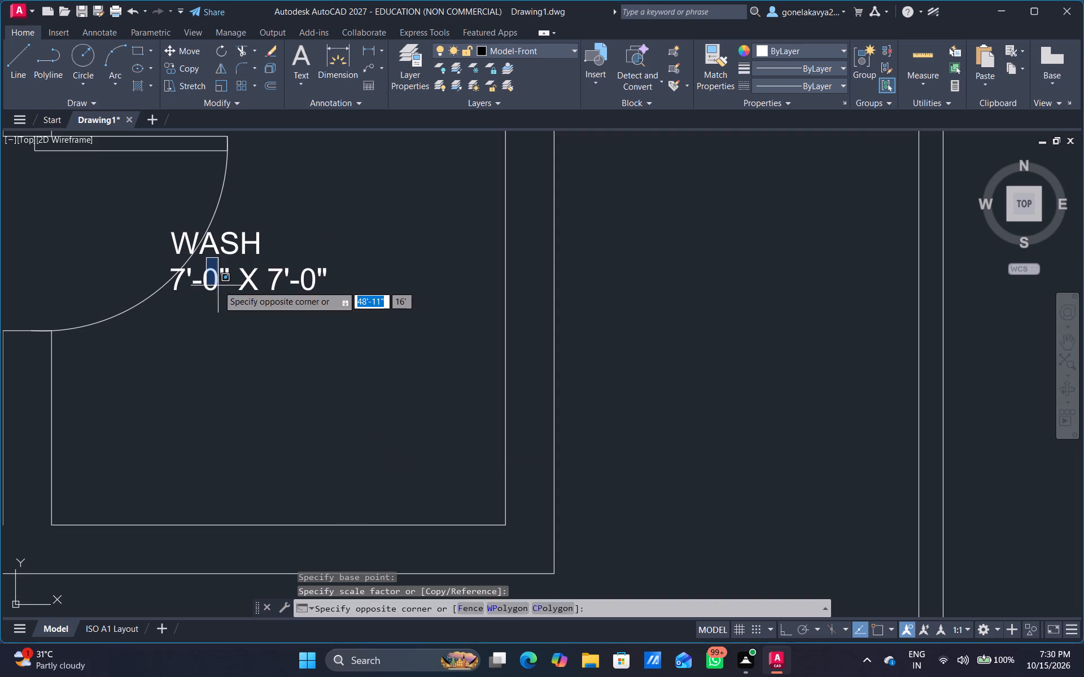
left_click(218, 286)
left_click(257, 279)
double_click(305, 274)
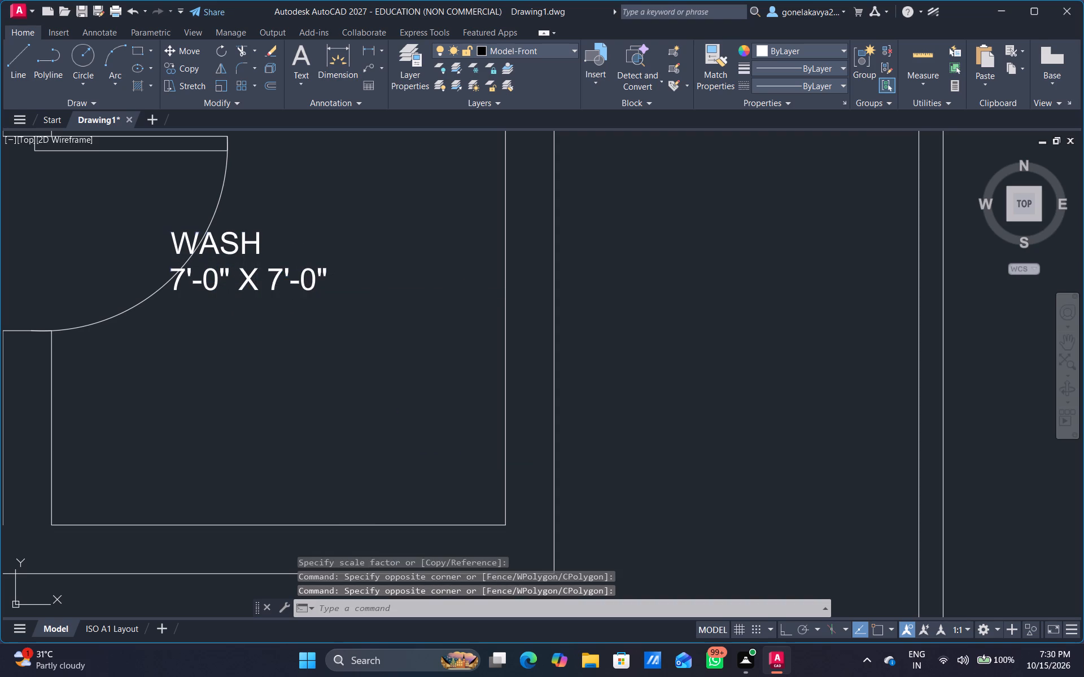
right_click(305, 275)
left_click(362, 407)
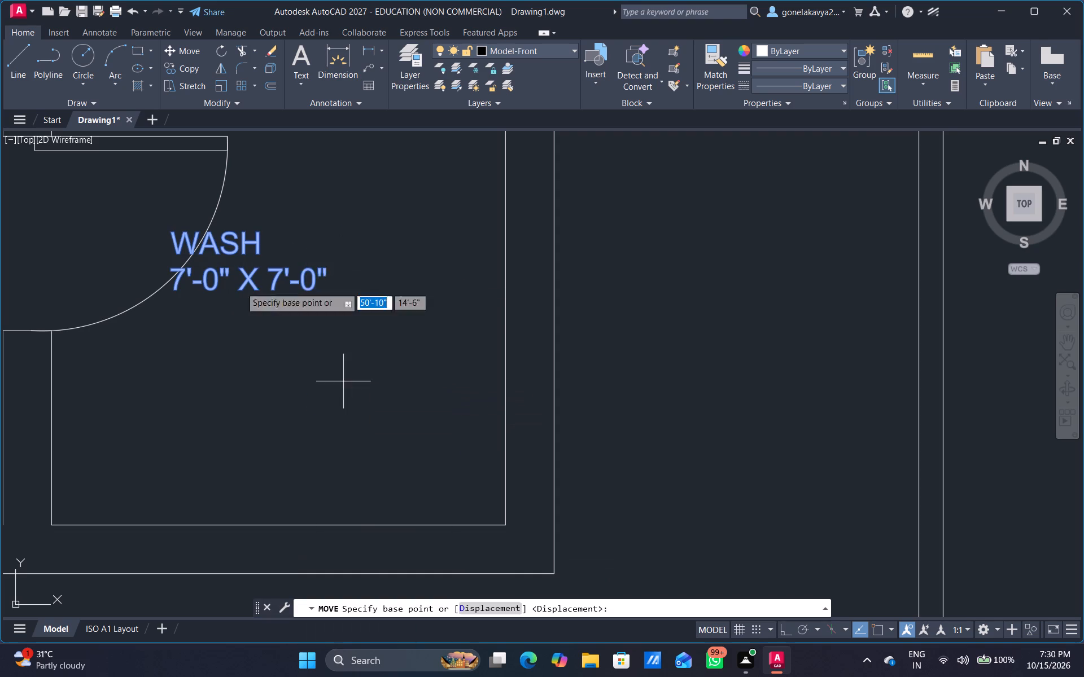
left_click_drag(206, 254, 305, 350)
left_click(313, 357)
Scale the KITCHEN label with its 11'-0" X 14'-0" size up freehand to several times its size.
scroll(242, 163, "down", 2)
middle_click_drag(214, 239, 567, 338)
scroll(380, 234, "up", 1)
middle_click_drag(383, 234, 403, 370)
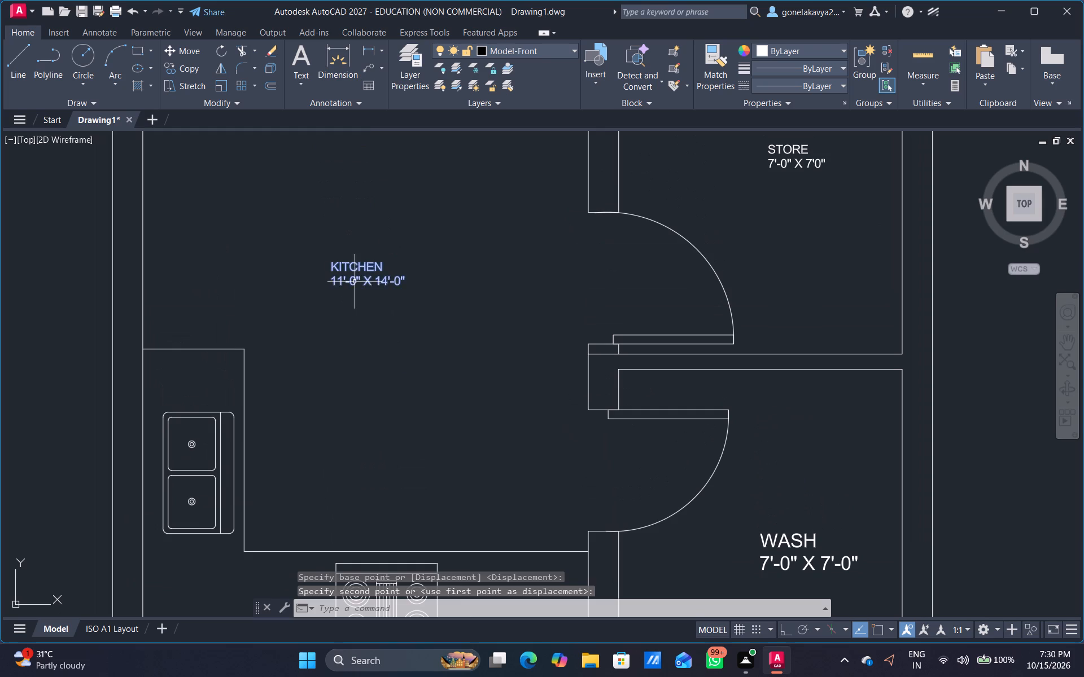
left_click(355, 281)
right_click(355, 280)
left_click(453, 425)
left_click_drag(432, 319, 471, 398)
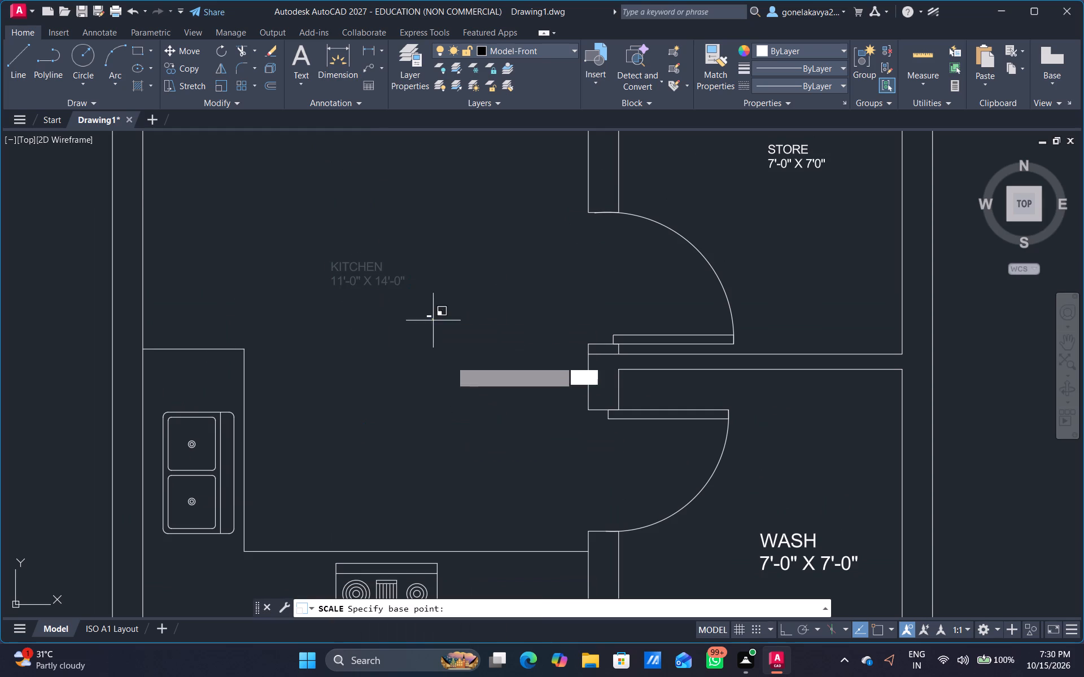
left_click_drag(471, 398, 498, 439)
left_click(521, 463)
Move the enlarged KITCHEN label back into the open floor of the kitchen, above the counter.
left_click(250, 161)
right_click(252, 172)
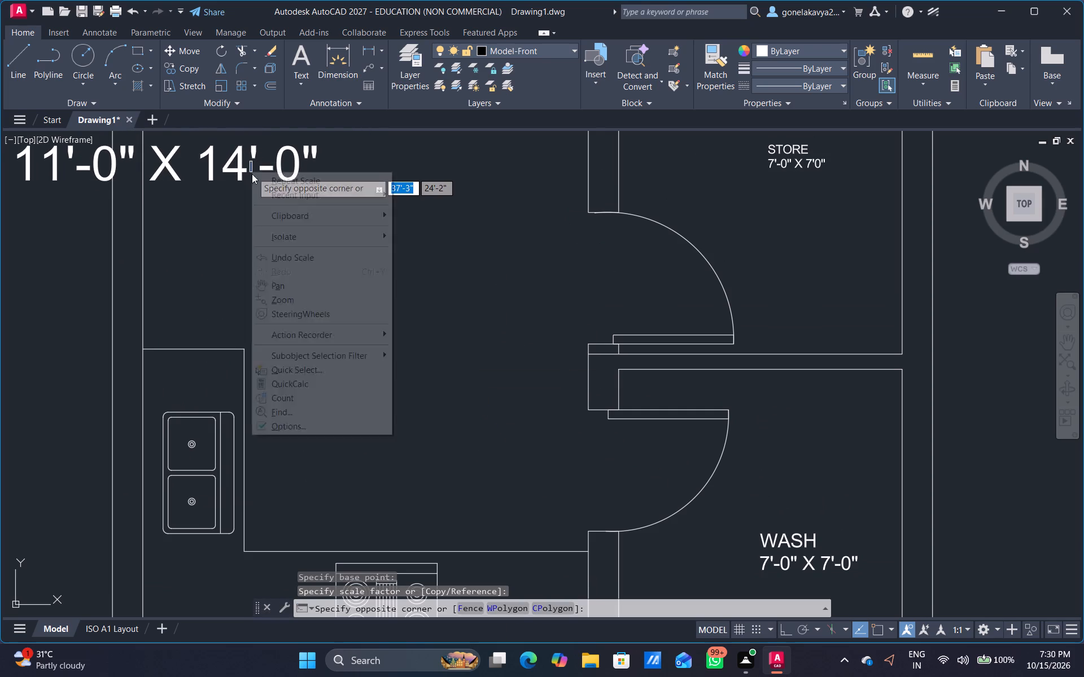
left_click(295, 162)
left_click(295, 158)
right_click(295, 158)
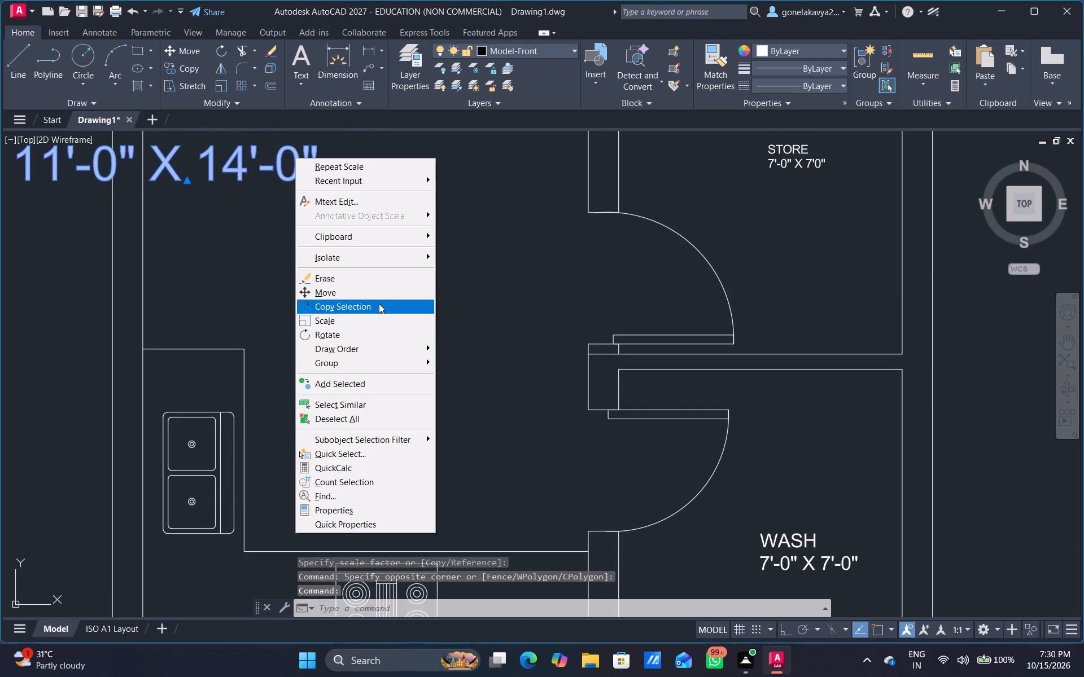
left_click(387, 289)
left_click_drag(342, 228, 359, 258)
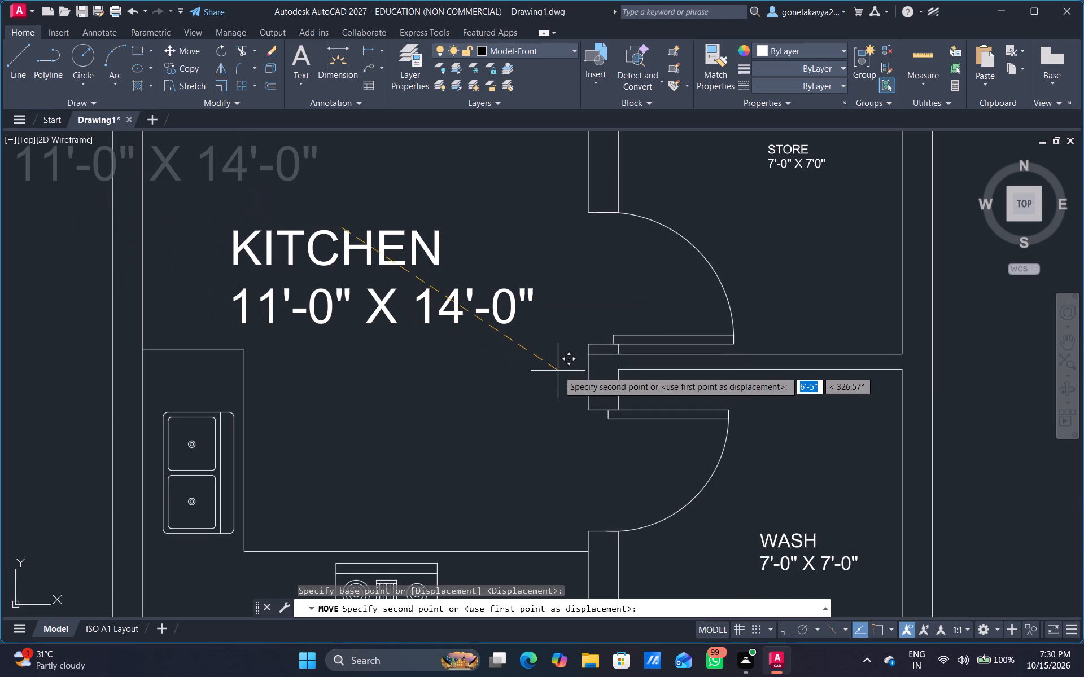
left_click(558, 371)
Scale the STORE label with its 7'-0" X 7'0" size up freehand to more than twice its size.
scroll(536, 316, "down", 2)
middle_click_drag(532, 316, 364, 336)
scroll(451, 309, "up", 2)
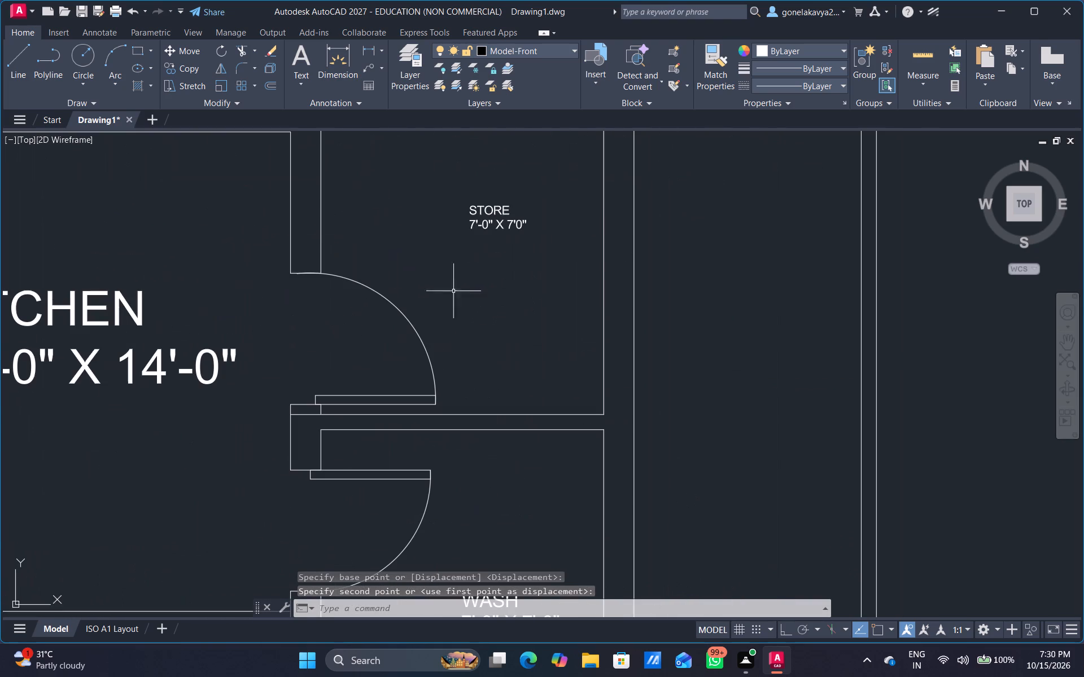
left_click(480, 228)
right_click(480, 228)
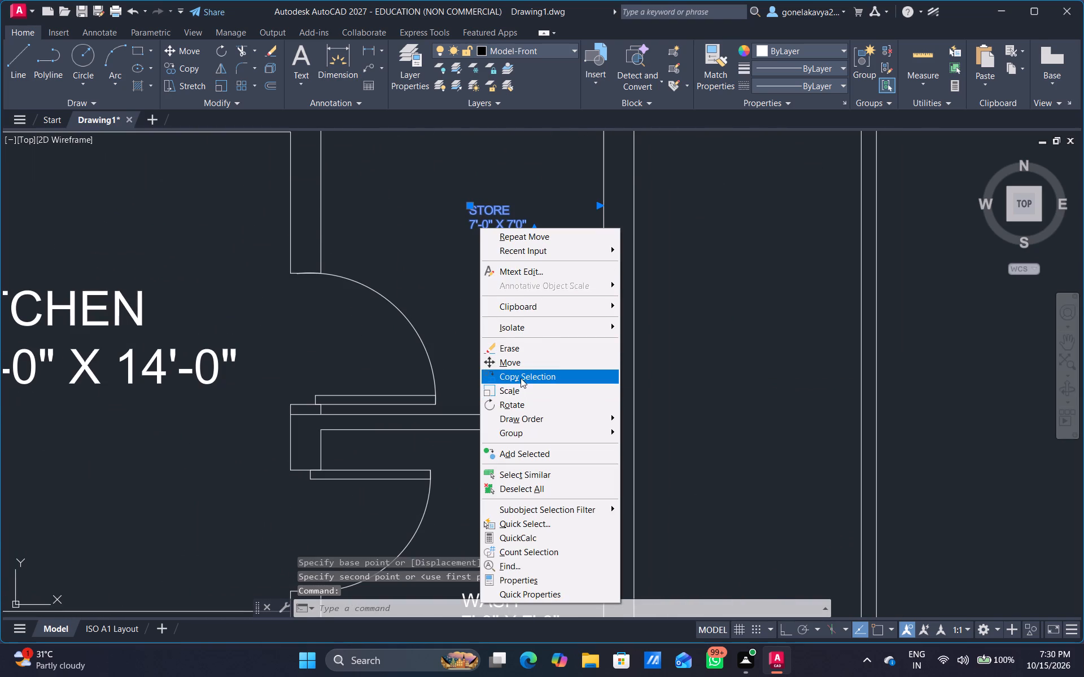
left_click(520, 393)
left_click_drag(513, 331, 527, 368)
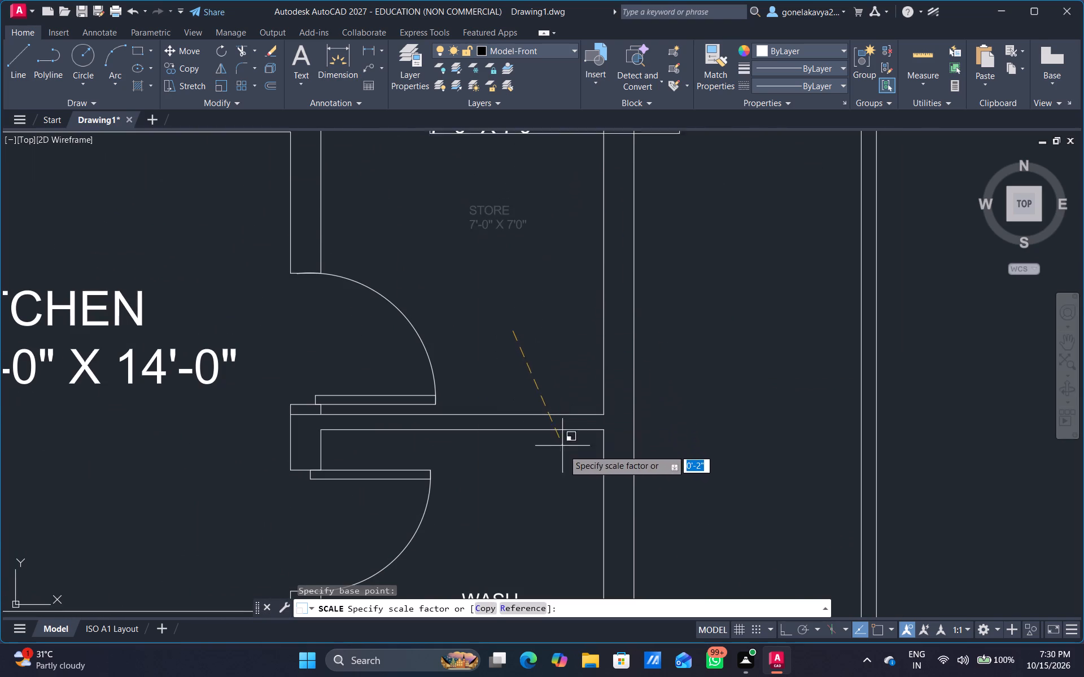
left_click(572, 471)
Move the enlarged STORE label back down into the middle of the store room, clear of the door swing.
scroll(500, 296, "down", 1)
middle_click_drag(502, 298, 508, 379)
left_click(502, 228)
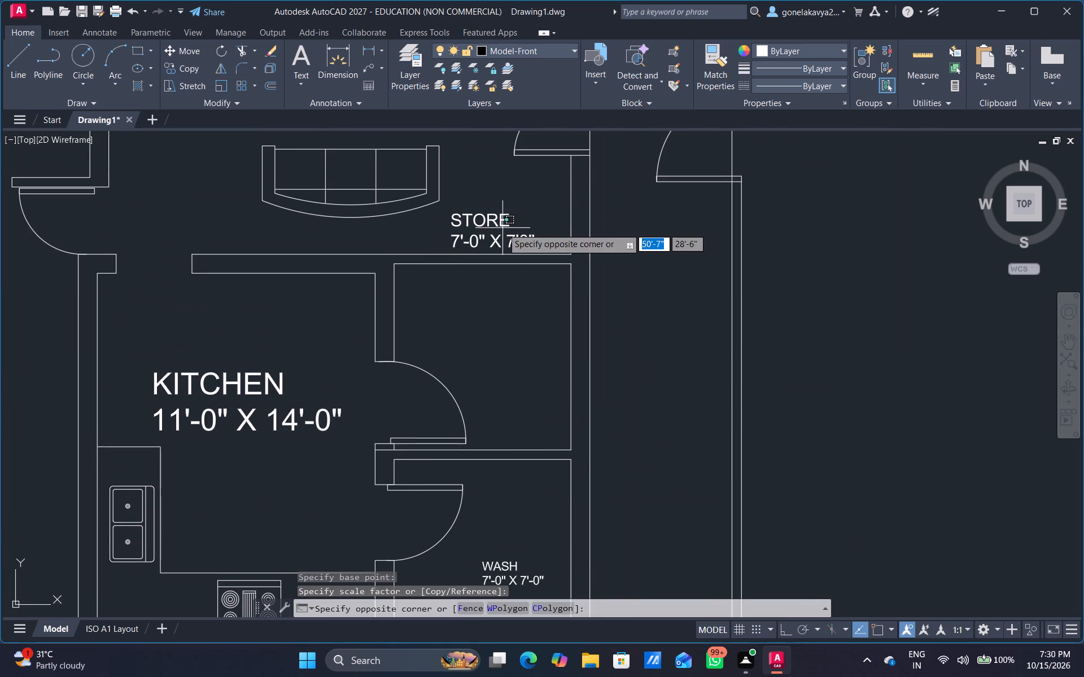
left_click(484, 212)
right_click(491, 233)
left_click(543, 372)
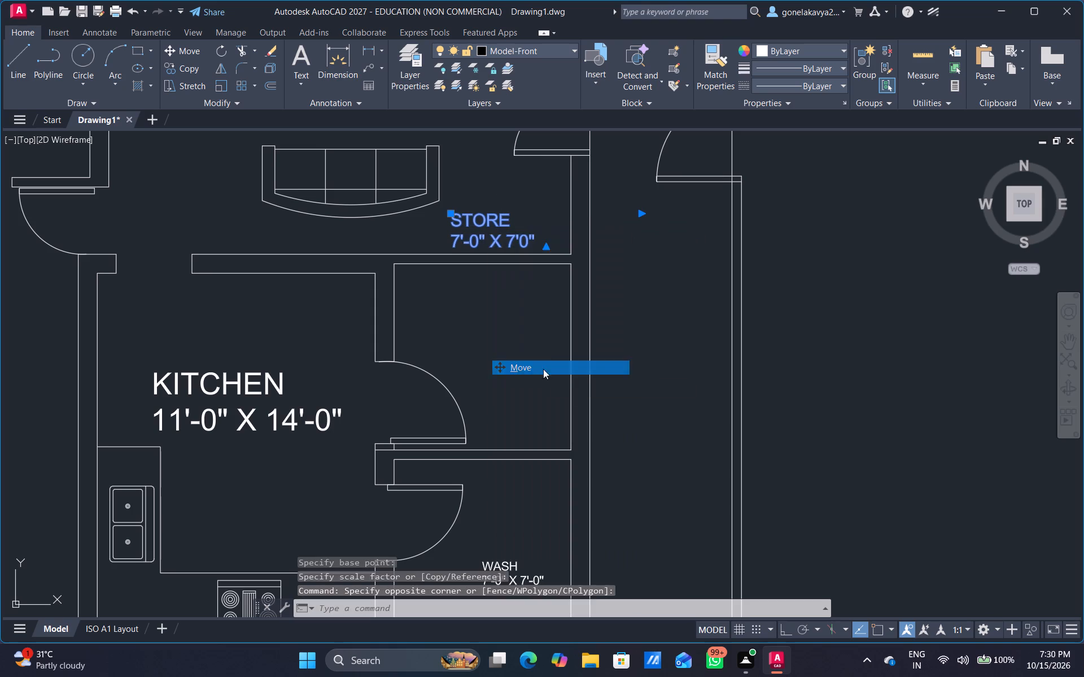
left_click_drag(502, 261, 509, 289)
left_click(522, 393)
Scale the BED ROOM label with its 13'-6" X 17'-10" size up freehand to more than three times its size.
scroll(444, 280, "down", 2)
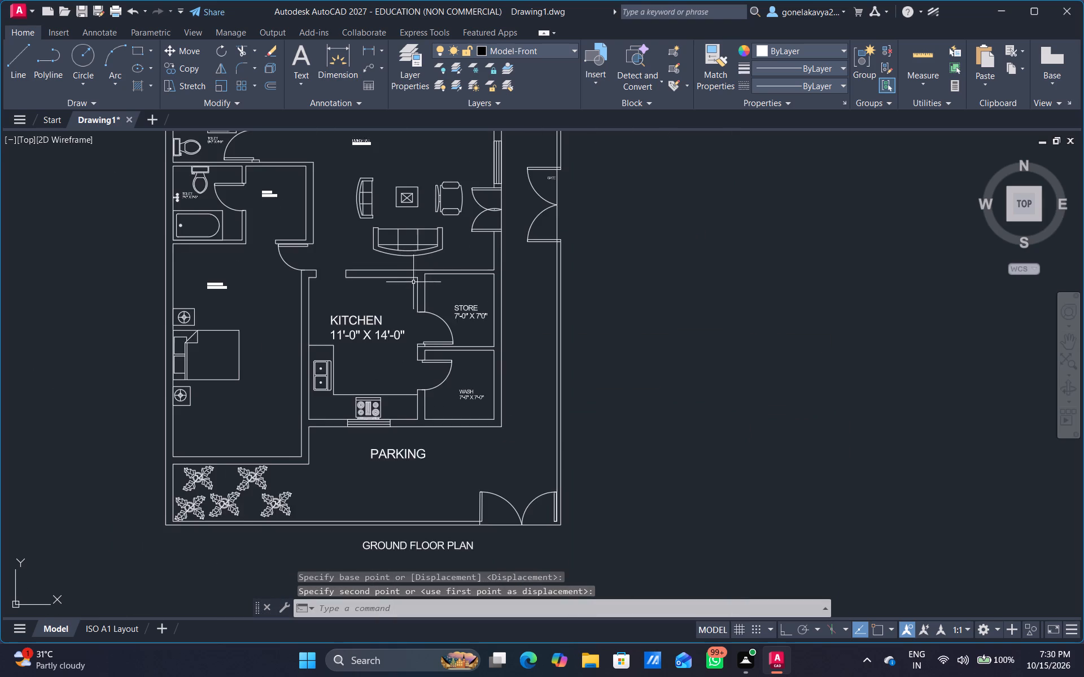
middle_click_drag(404, 279, 520, 280)
scroll(325, 295, "up", 2)
left_click(339, 276)
right_click(339, 276)
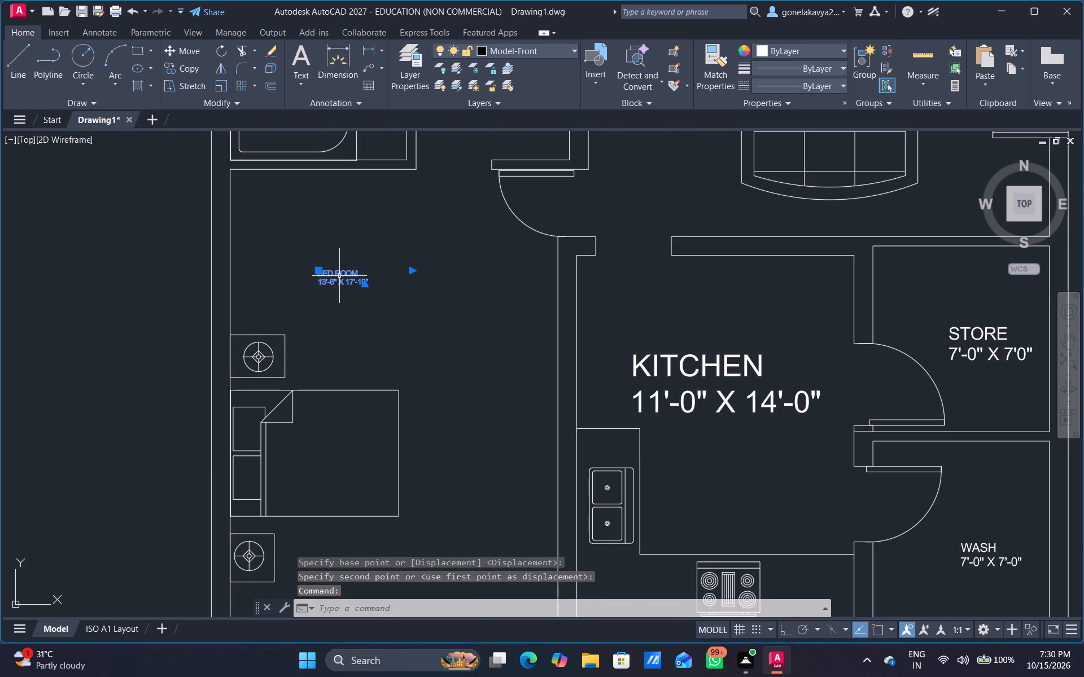
left_click(450, 371)
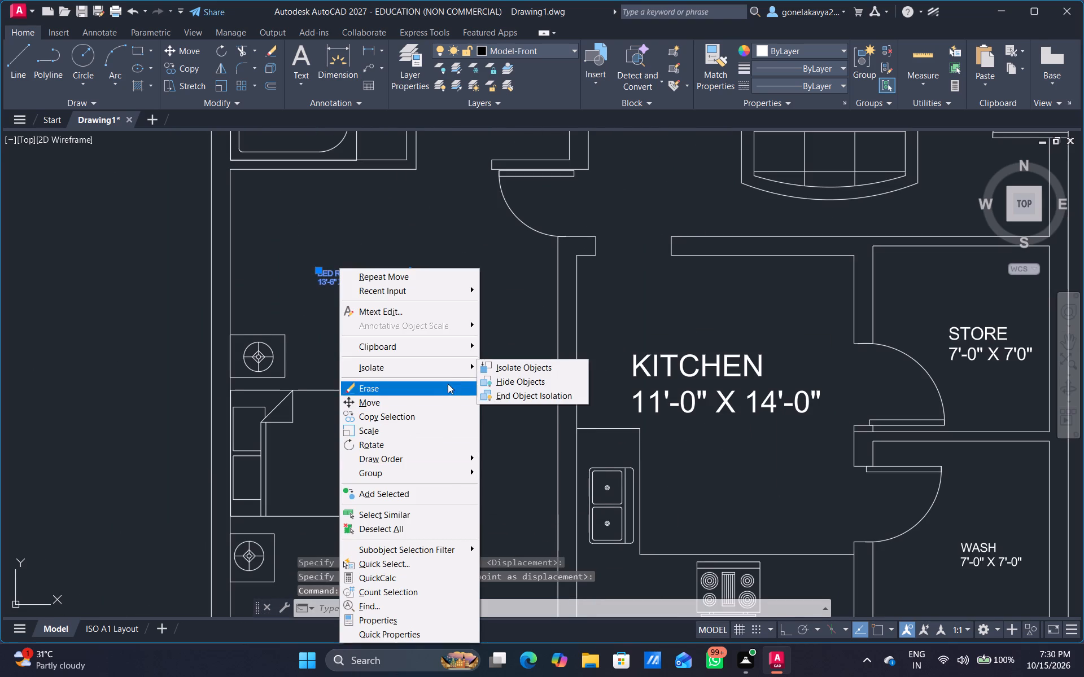
left_click(426, 428)
left_click_drag(445, 299, 475, 366)
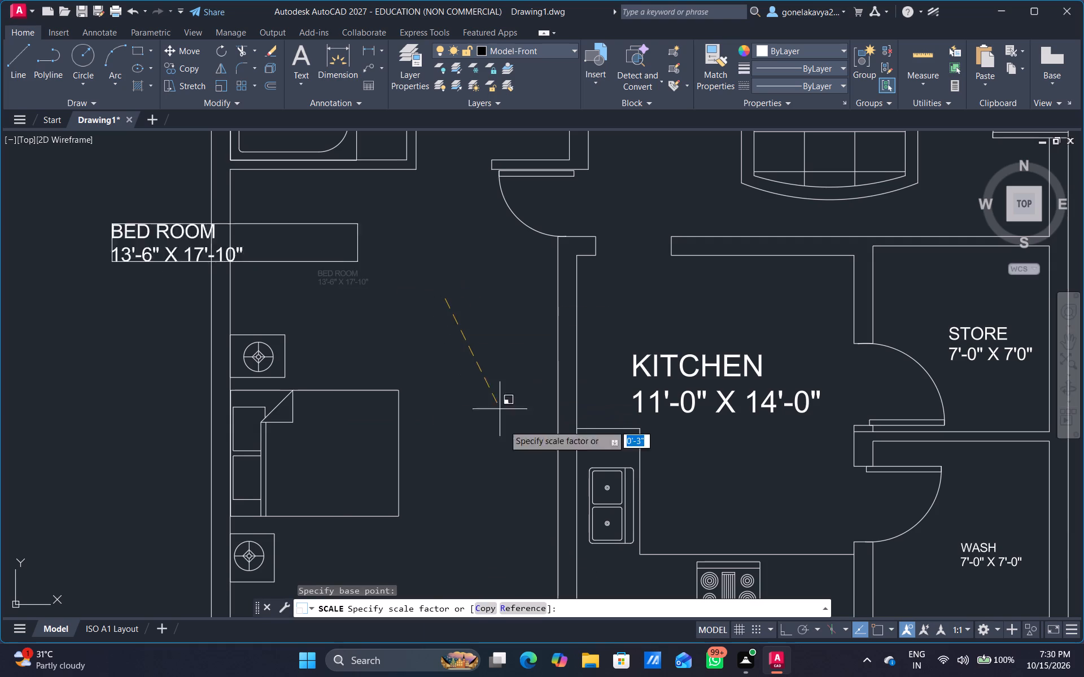
left_click(518, 459)
Move the enlarged BED ROOM label from outside the wall into the open floor above the bed.
left_click(91, 203)
right_click(90, 202)
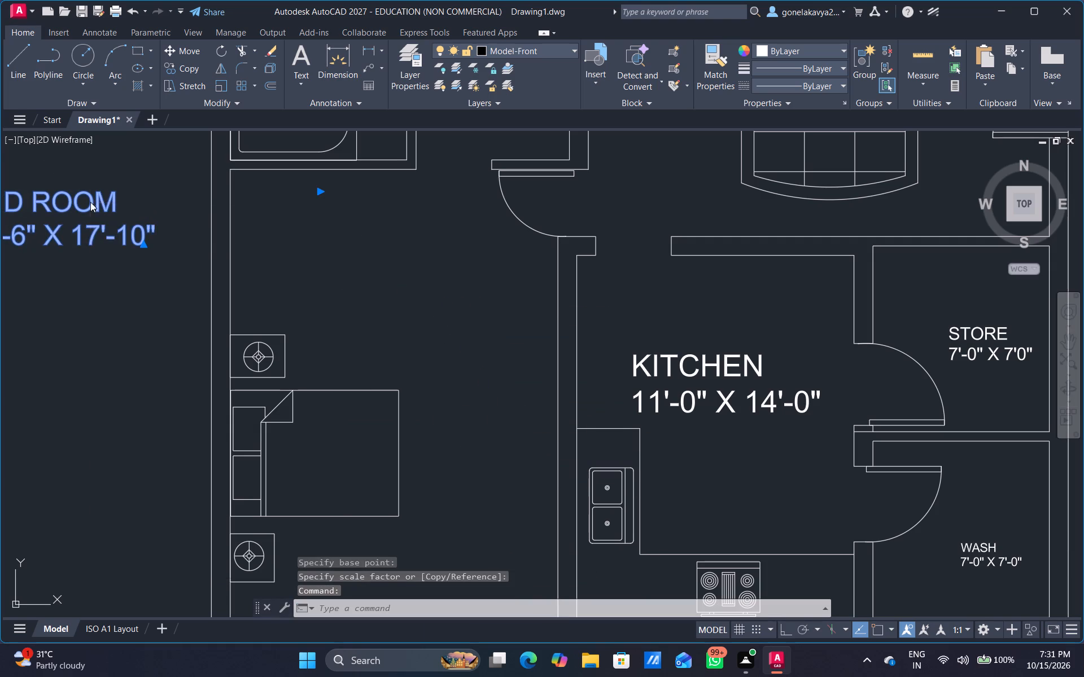
left_click_drag(172, 336, 172, 330)
left_click_drag(122, 232, 158, 246)
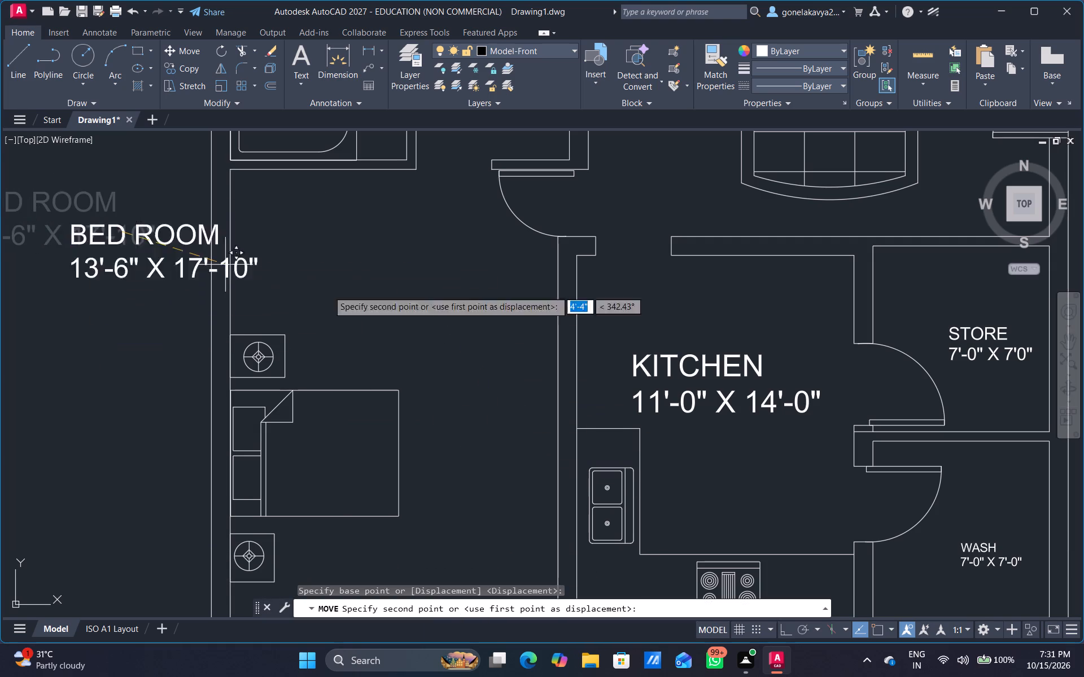
left_click(488, 316)
Scale the DRESS label with its 6'-1" X 7'-6" size up freehand to more than twice its size.
scroll(488, 284, "down", 2)
middle_click_drag(492, 283, 475, 359)
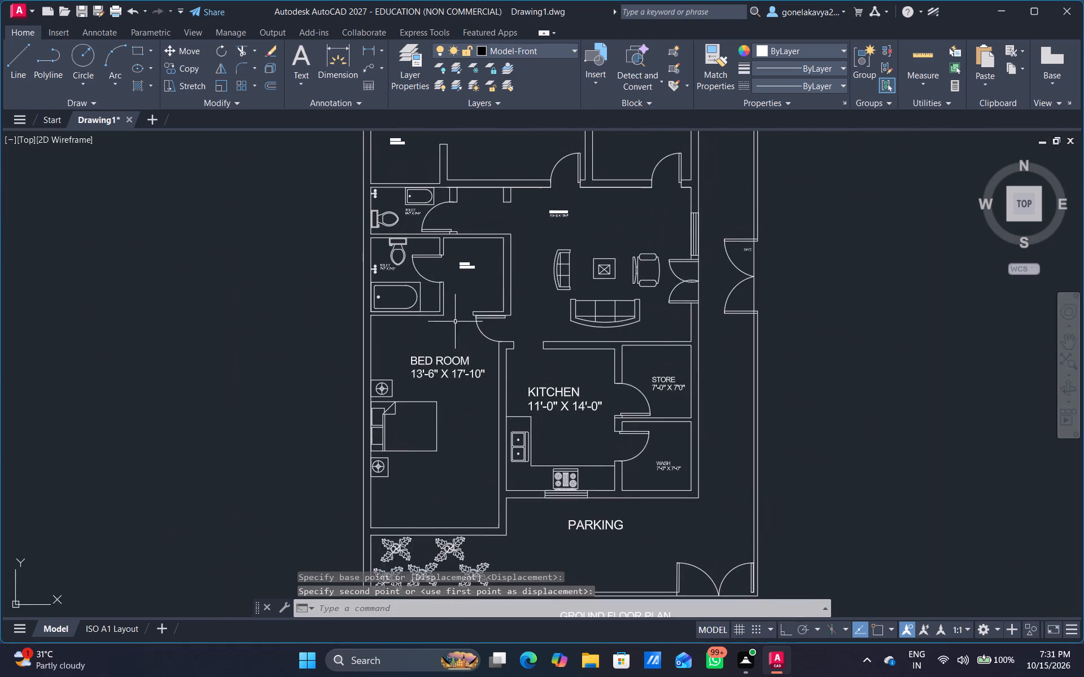
scroll(455, 290, "up", 3)
middle_click_drag(467, 265, 451, 354)
left_click(471, 279)
right_click(472, 278)
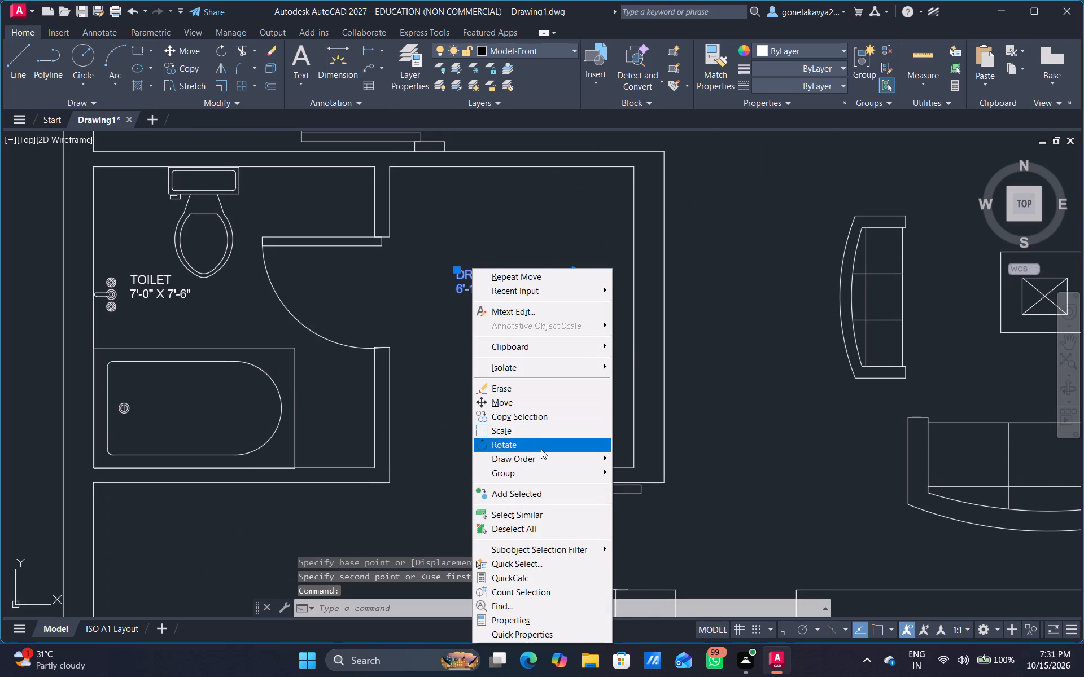
left_click(553, 435)
left_click_drag(510, 355, 544, 423)
left_click(585, 489)
Move the enlarged DRESS label off the walls into the middle of the dressing room beside the toilet.
middle_click_drag(445, 307, 450, 377)
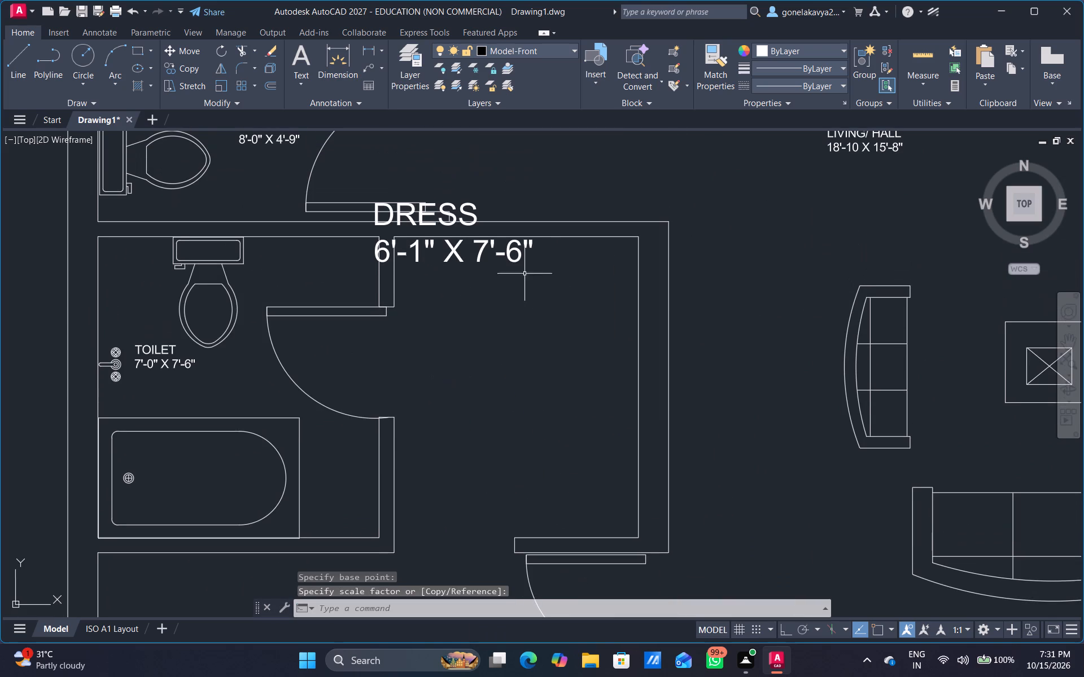
left_click(513, 256)
right_click(513, 256)
left_click(487, 253)
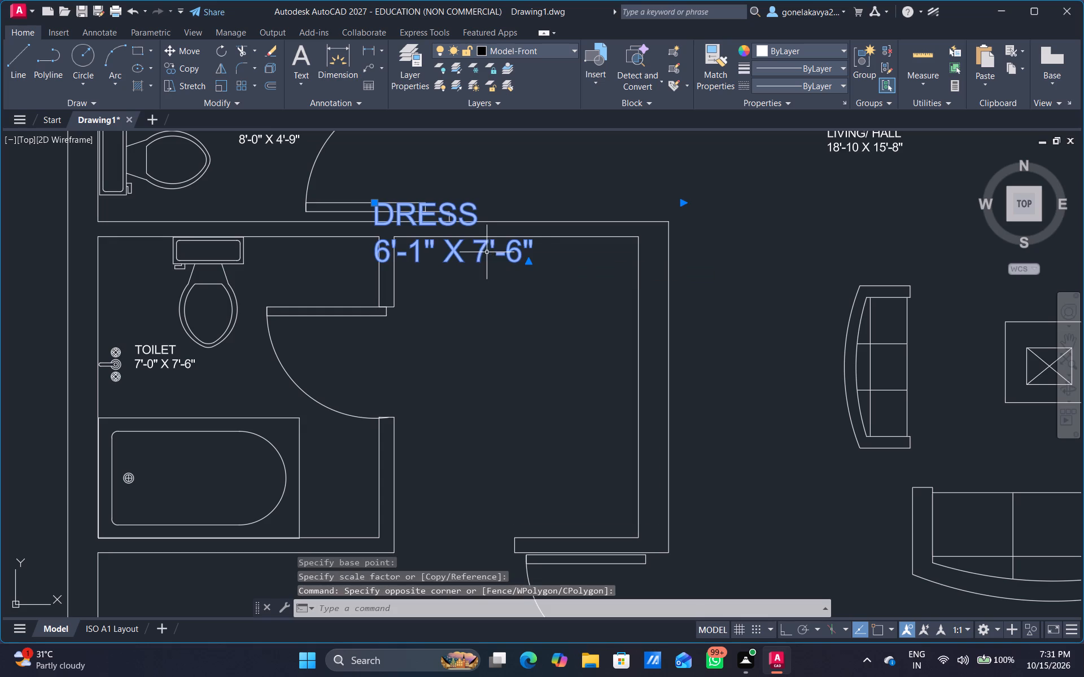
right_click(480, 256)
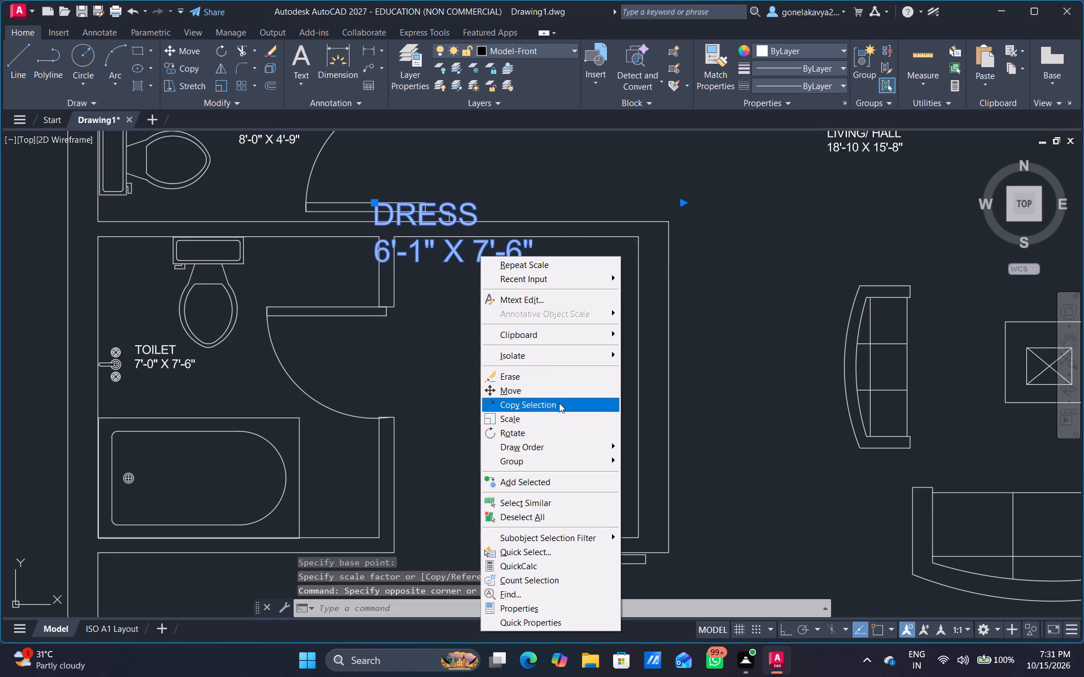
left_click(561, 392)
left_click_drag(521, 307, 525, 328)
left_click(591, 461)
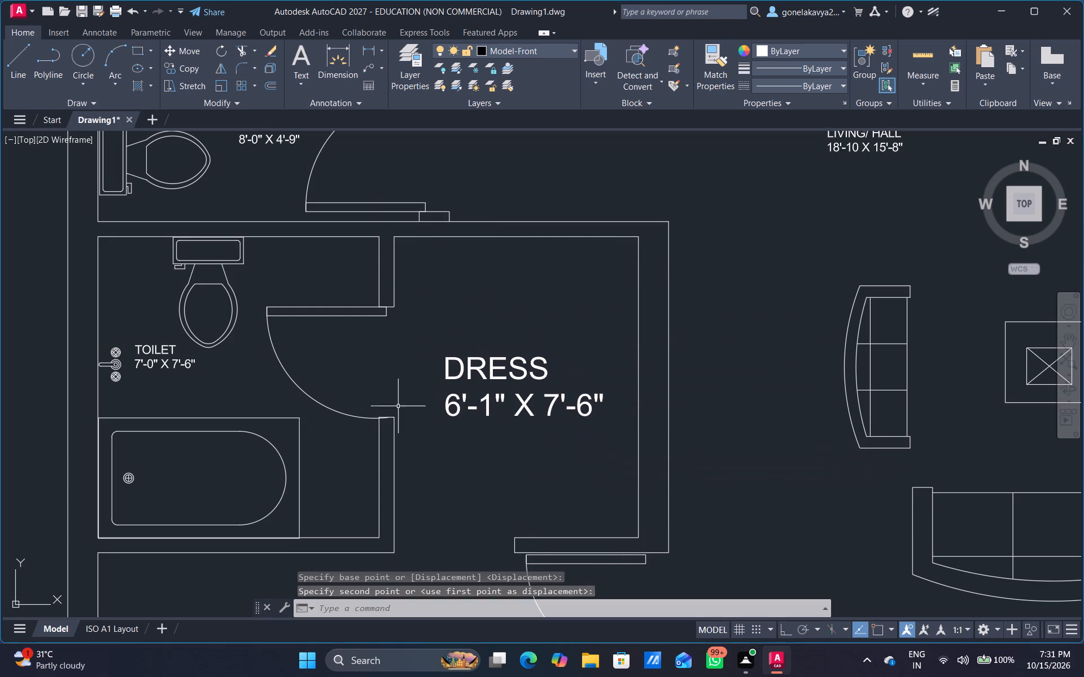
Scale the TOILET label with its 7'-0" X 7'-6" size up moderately freehand so it still fits the room.
middle_click_drag(205, 394, 398, 364)
scroll(398, 364, "down", 1)
scroll(313, 361, "up", 4)
middle_click_drag(511, 342, 272, 381)
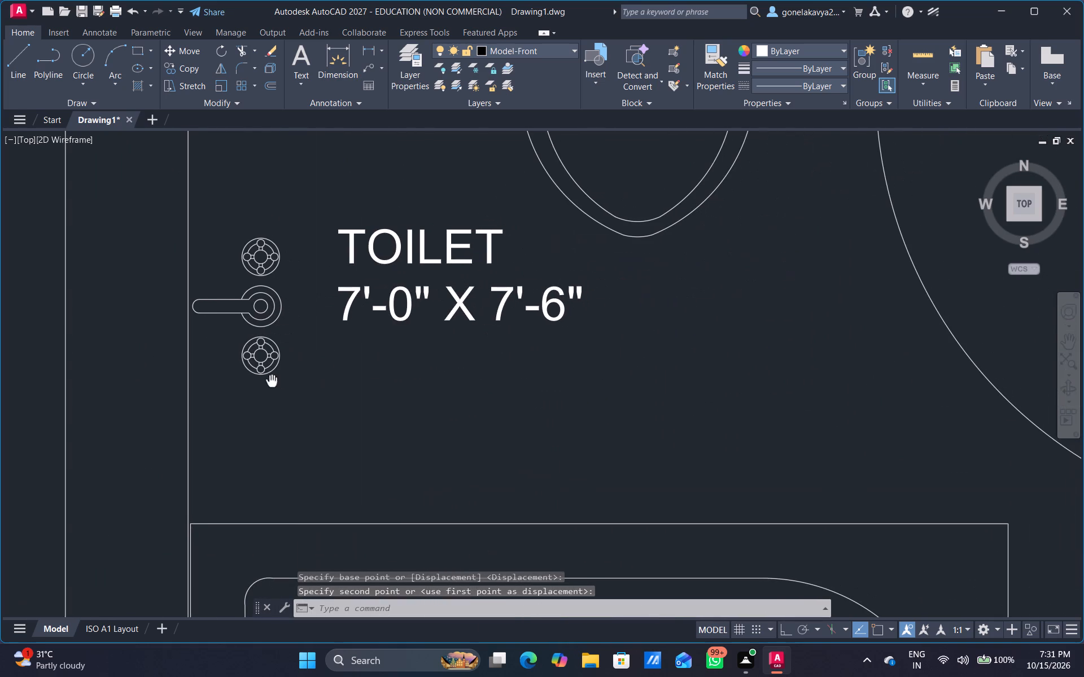
middle_click_drag(272, 381, 270, 381)
left_click(411, 306)
right_click(410, 305)
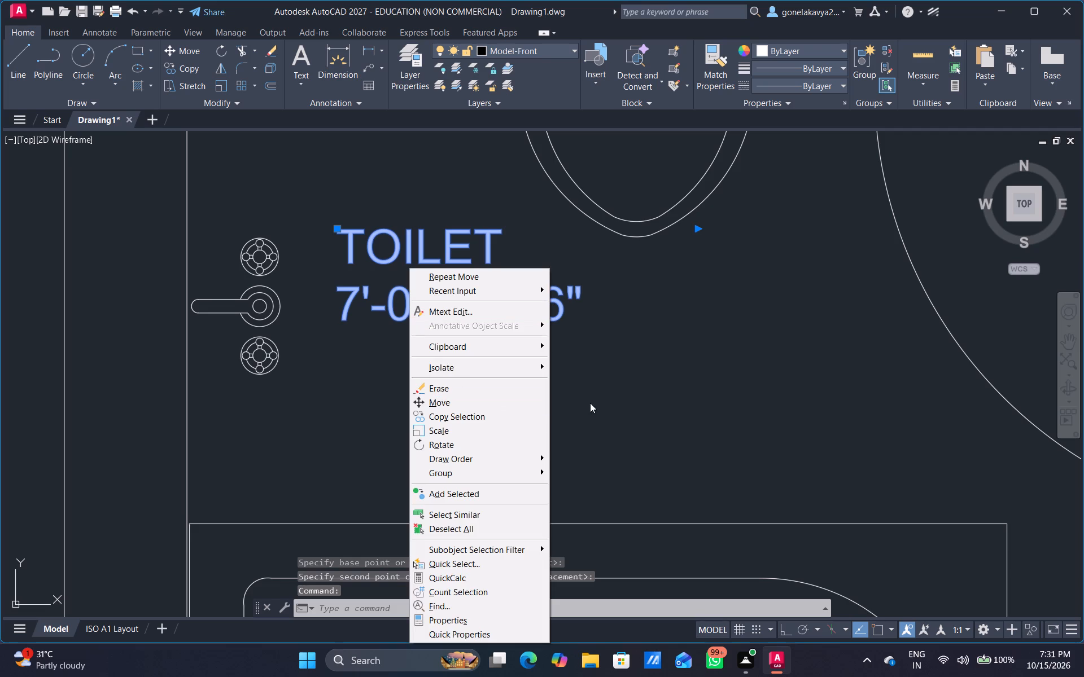
scroll(627, 401, "down", 1)
left_click(627, 401)
scroll(675, 337, "down", 2)
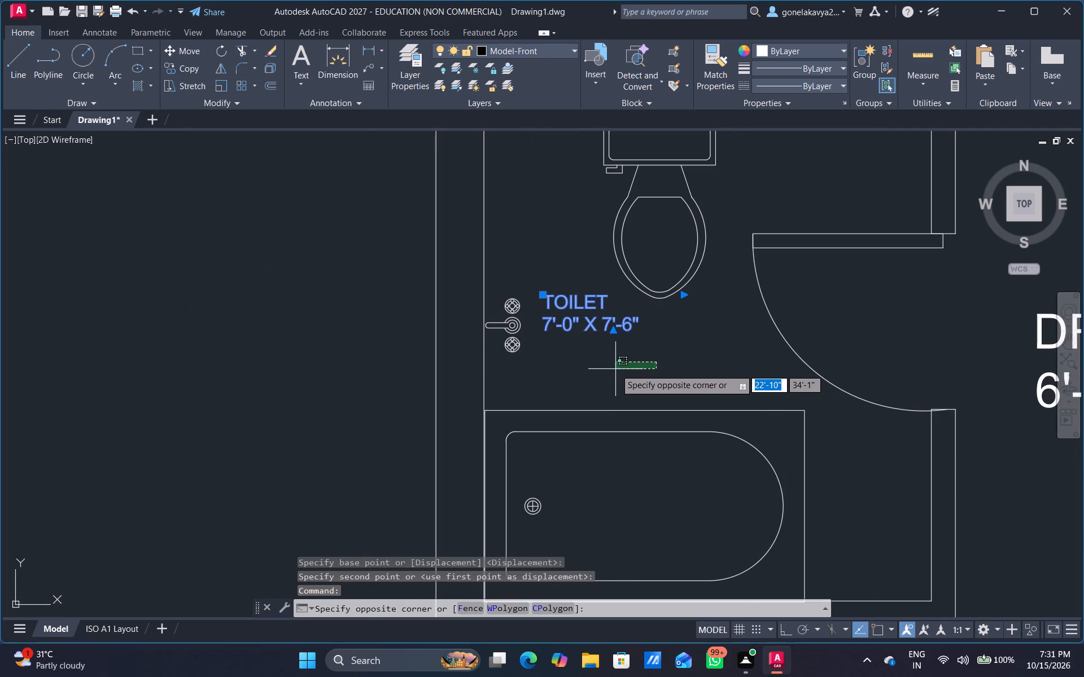
right_click(616, 368)
left_click(670, 427)
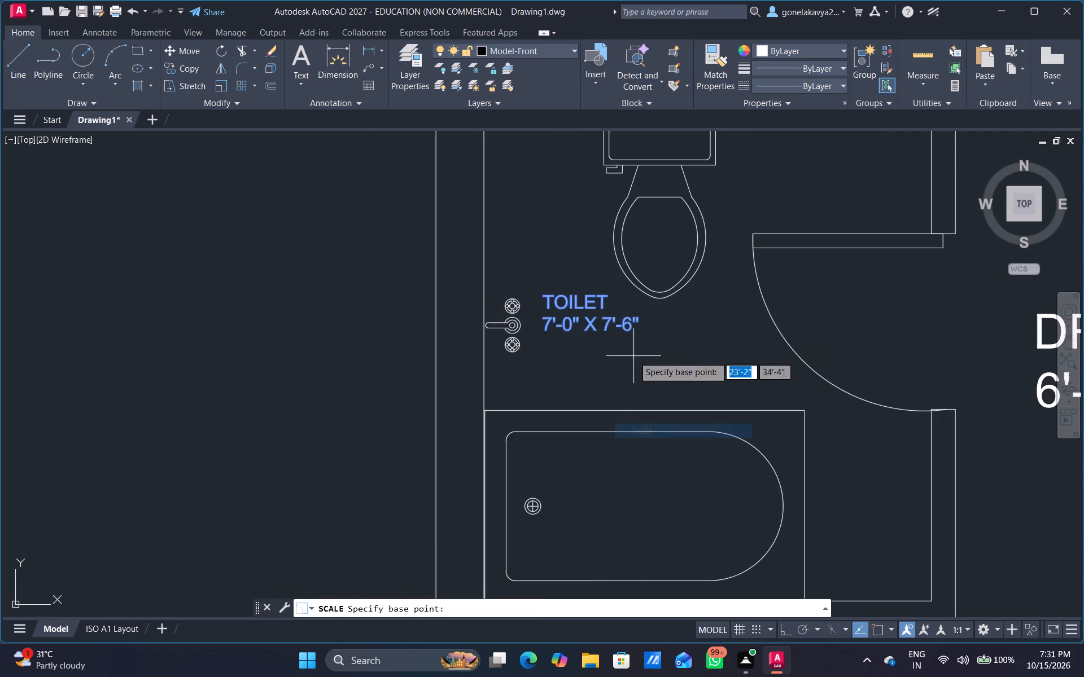
left_click_drag(633, 356, 655, 407)
left_click(685, 469)
Move the enlarged 7'-0" X 7'-6" TOILET label clear of the fixtures into the space between the WC and the bathtub.
left_click(554, 271)
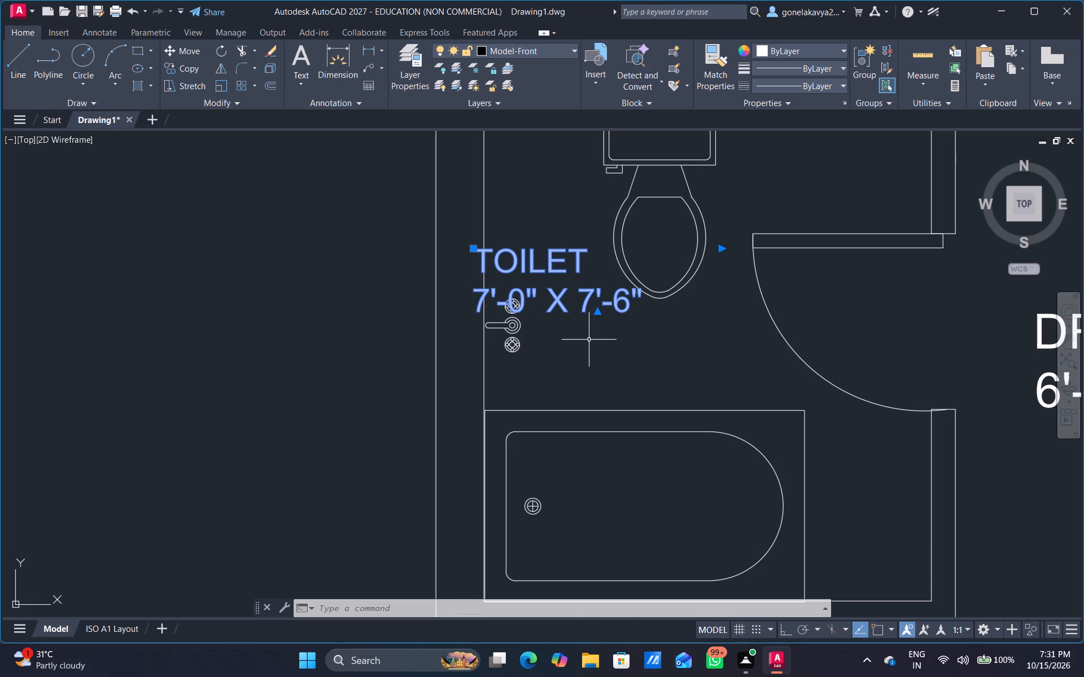
left_click(589, 340)
right_click(589, 340)
left_click(633, 403)
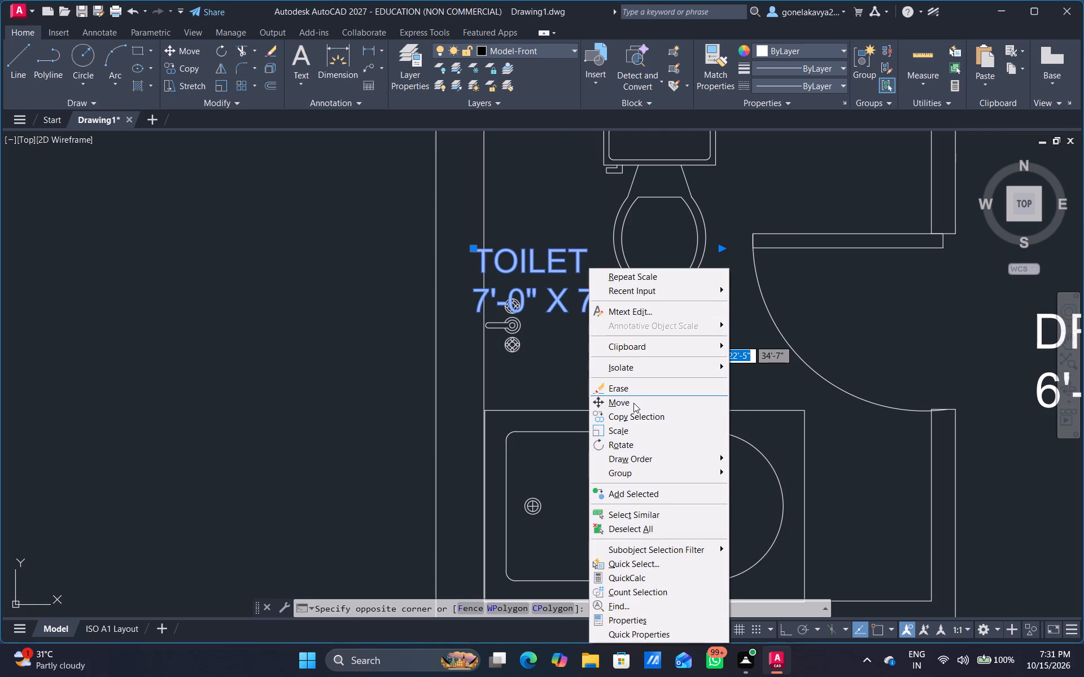
left_click_drag(577, 310, 597, 364)
left_click(673, 376)
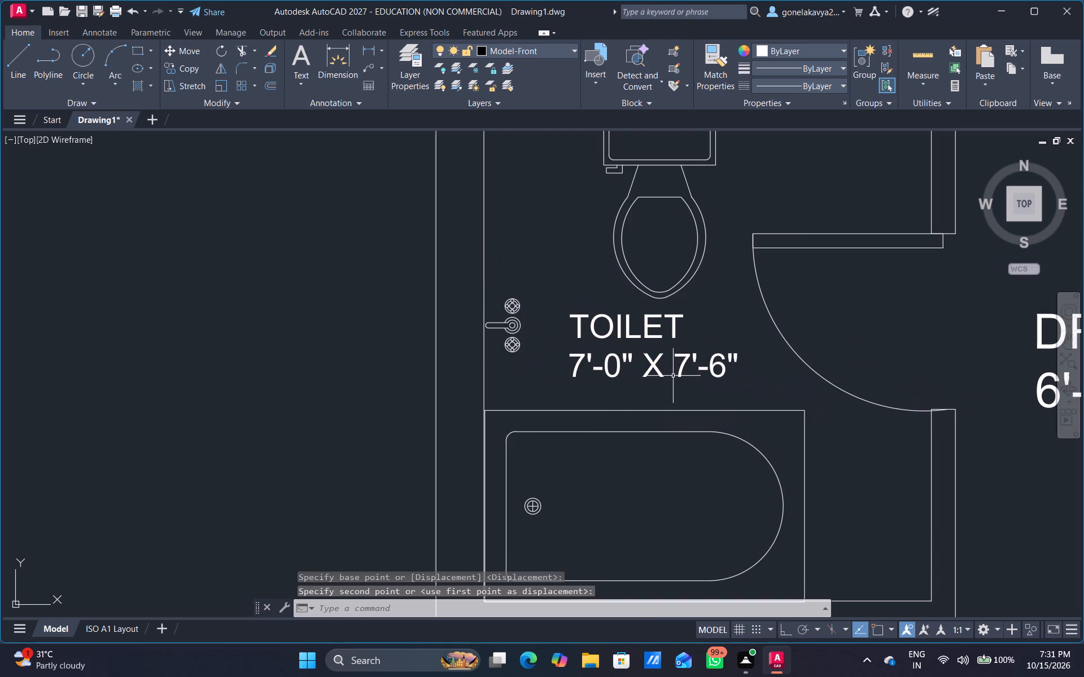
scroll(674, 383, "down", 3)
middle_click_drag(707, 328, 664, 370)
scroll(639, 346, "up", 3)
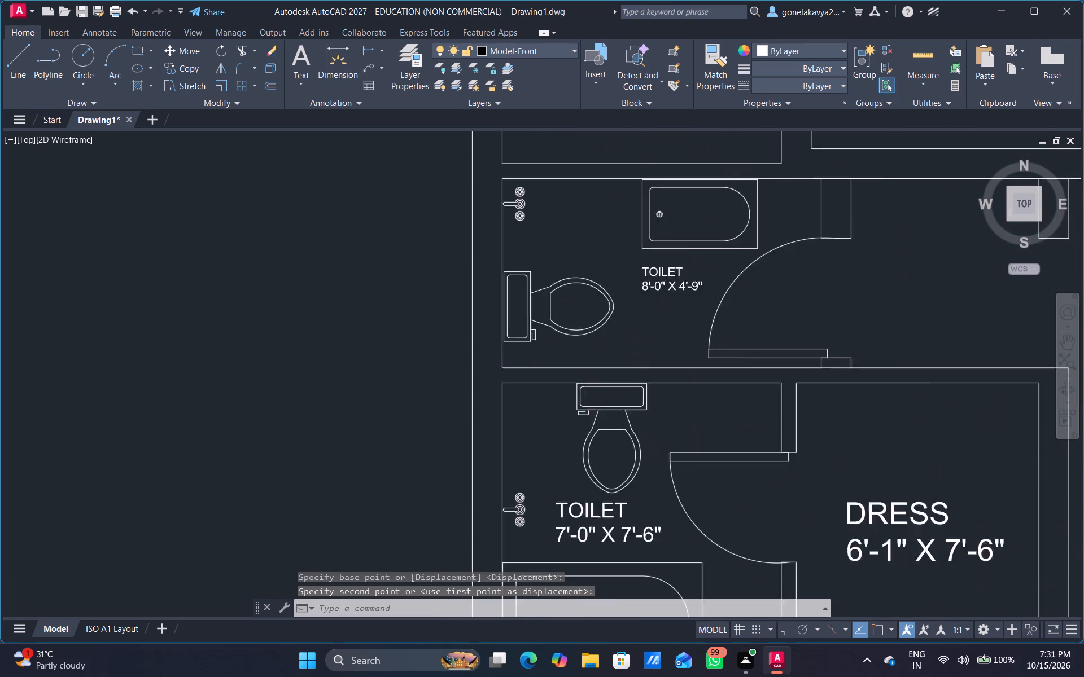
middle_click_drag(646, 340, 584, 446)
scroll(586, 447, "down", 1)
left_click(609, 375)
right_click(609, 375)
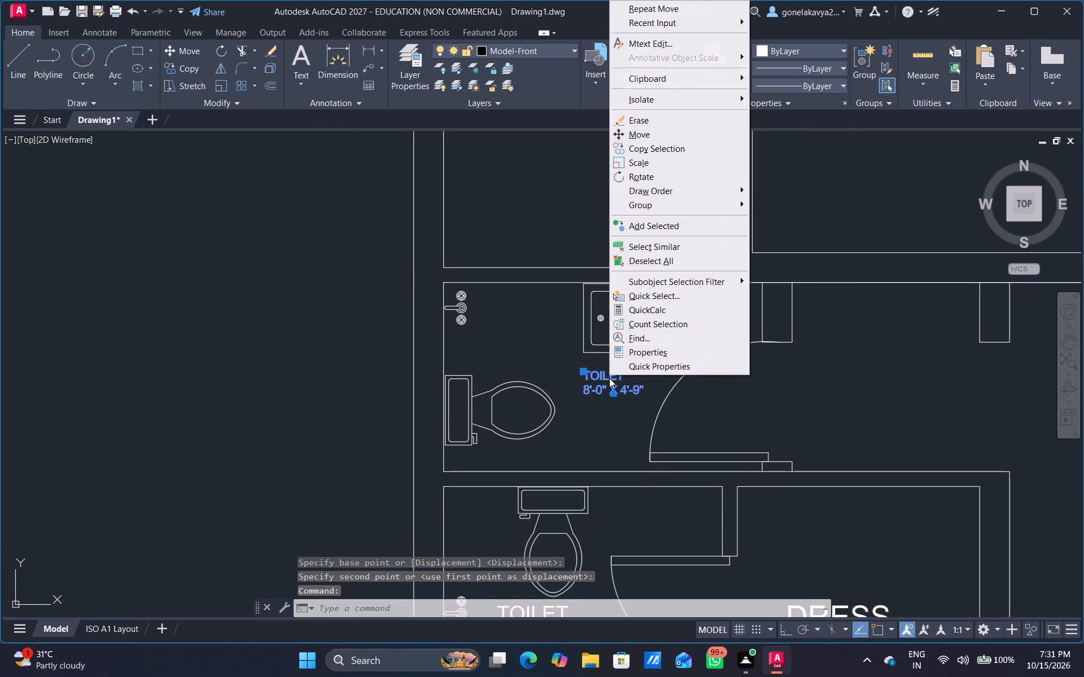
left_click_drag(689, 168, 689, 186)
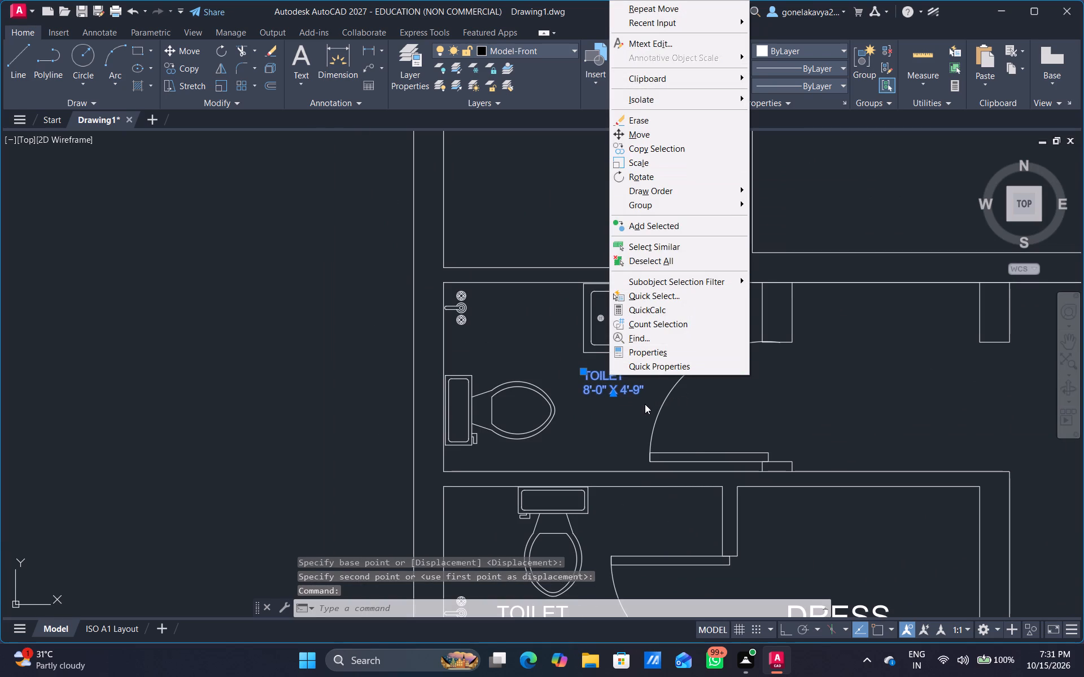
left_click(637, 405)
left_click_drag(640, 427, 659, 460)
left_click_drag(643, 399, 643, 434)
Scale the TOILET label with its 8'-0" X 4'-9" size up freehand to more than twice its size.
left_click(625, 393)
right_click(625, 393)
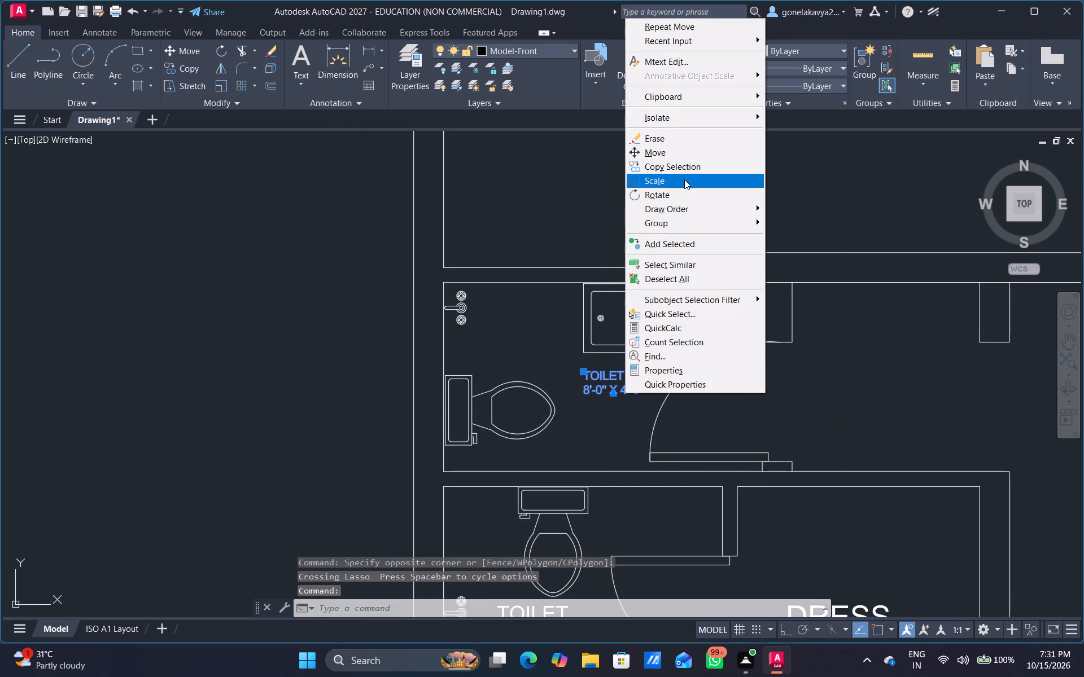
left_click(684, 179)
left_click_drag(644, 383, 647, 389)
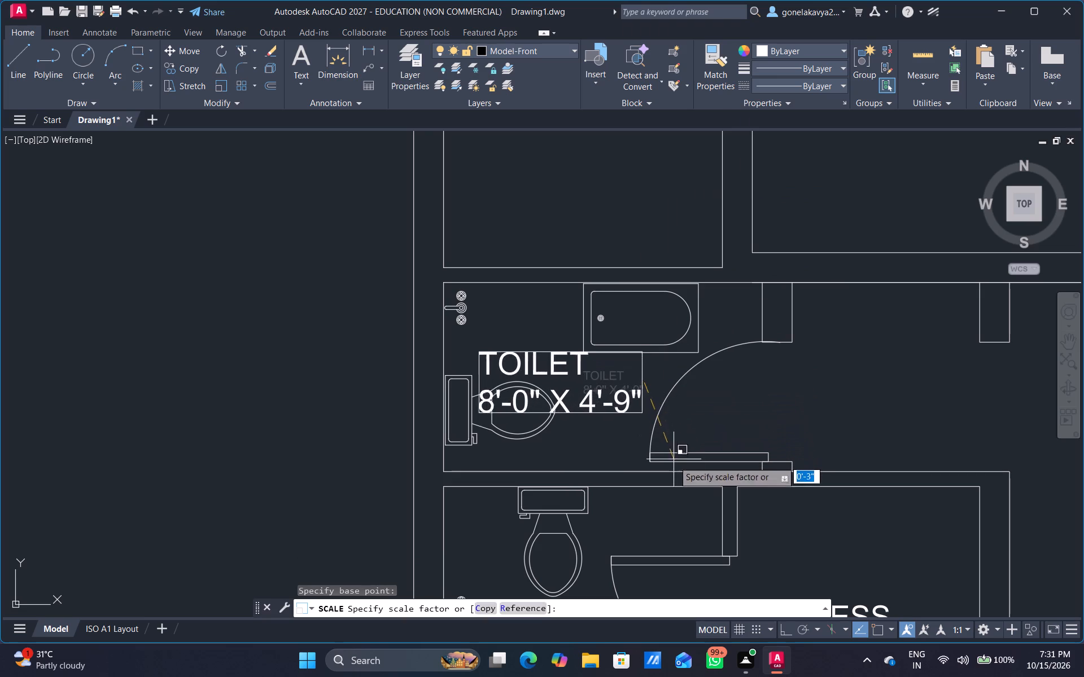
left_click(674, 462)
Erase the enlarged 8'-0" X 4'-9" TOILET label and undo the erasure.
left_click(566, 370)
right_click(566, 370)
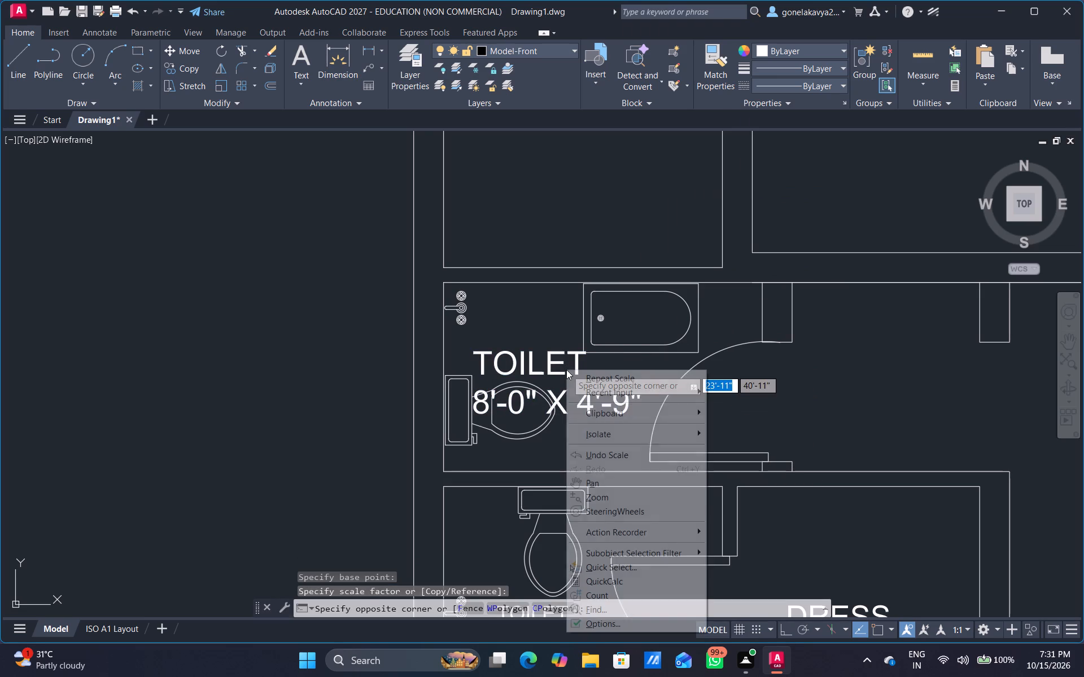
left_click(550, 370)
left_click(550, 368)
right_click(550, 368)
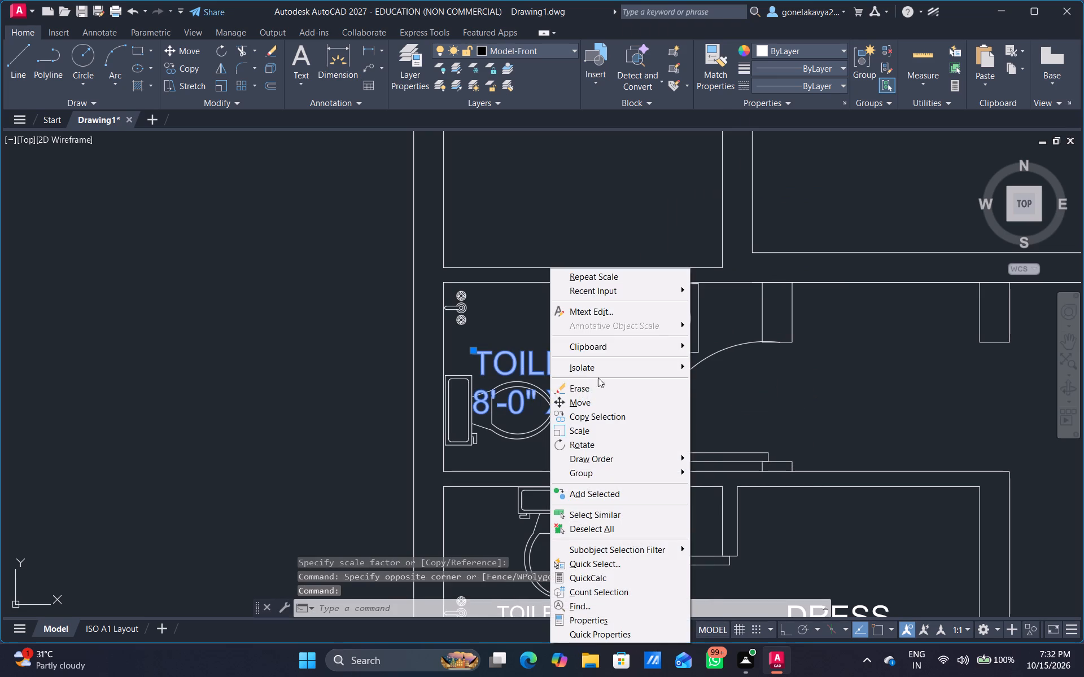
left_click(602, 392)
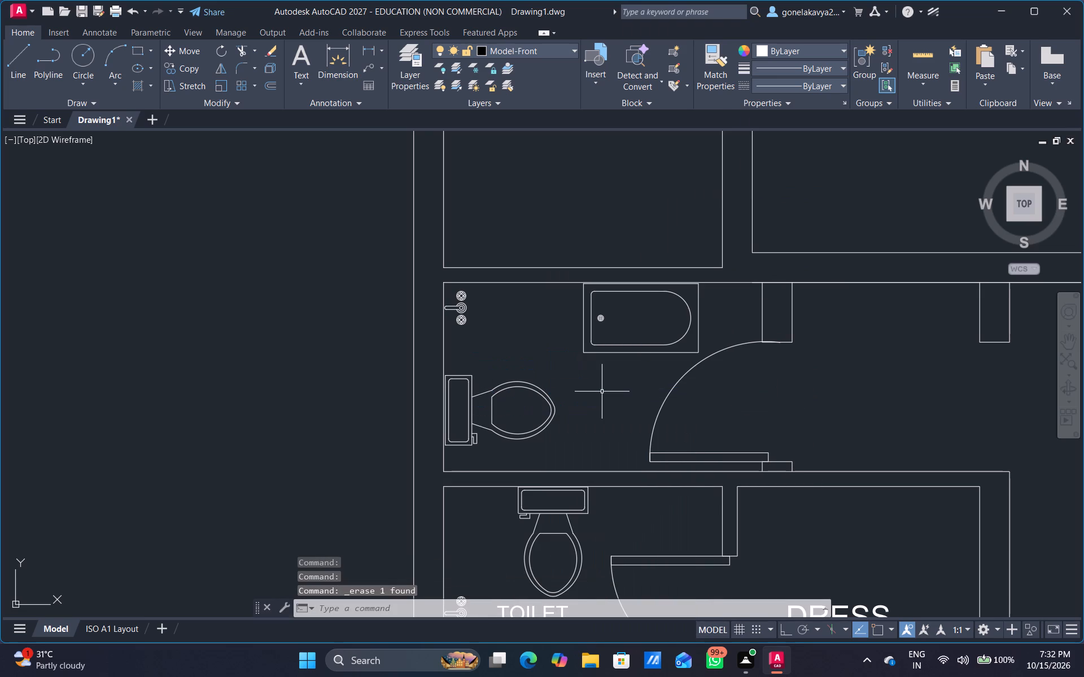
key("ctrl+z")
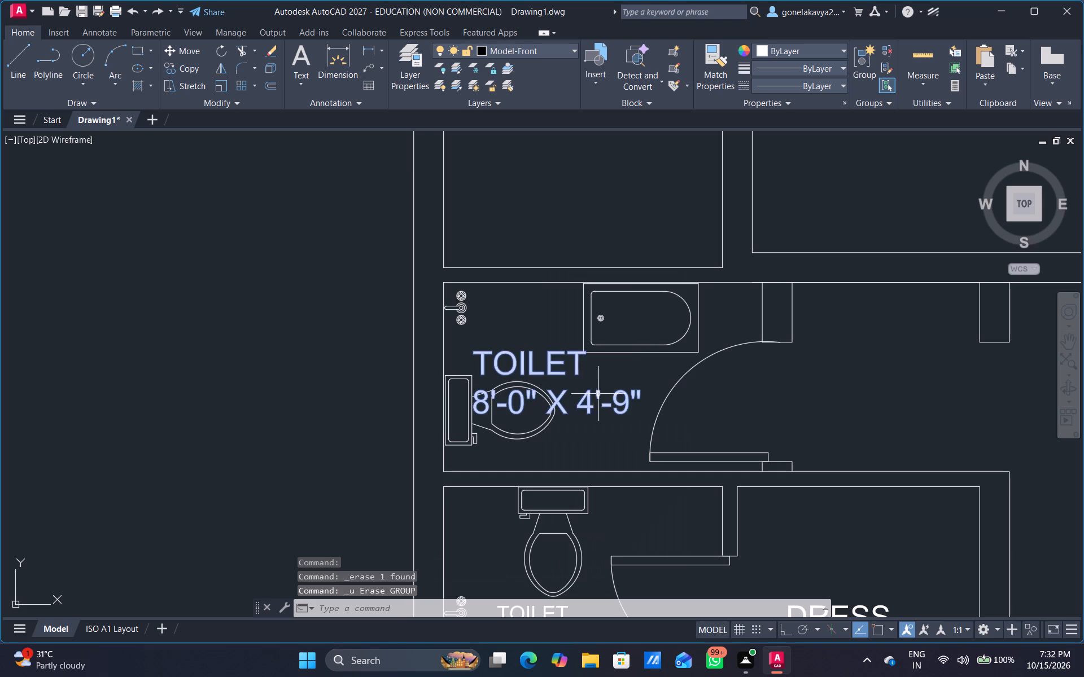
Scale the DRESS label with its 7'-0" X 6'-7" size up freehand to about two and a half times its size.
scroll(582, 403, "down", 2)
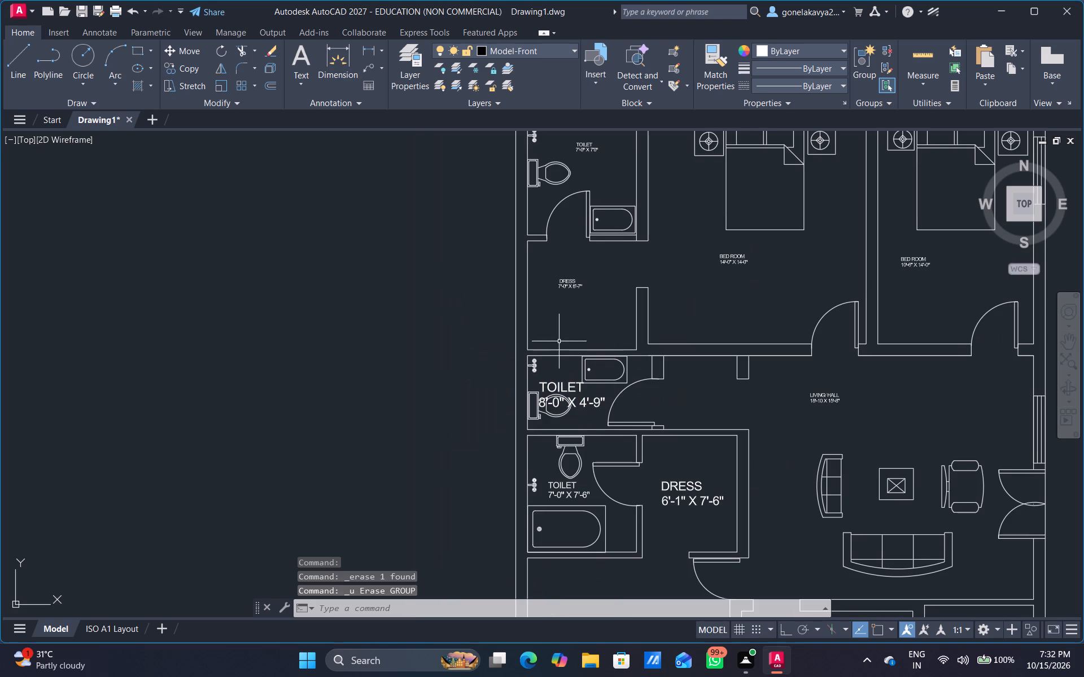
middle_click_drag(561, 340, 492, 412)
scroll(496, 363, "up", 2)
left_click(500, 333)
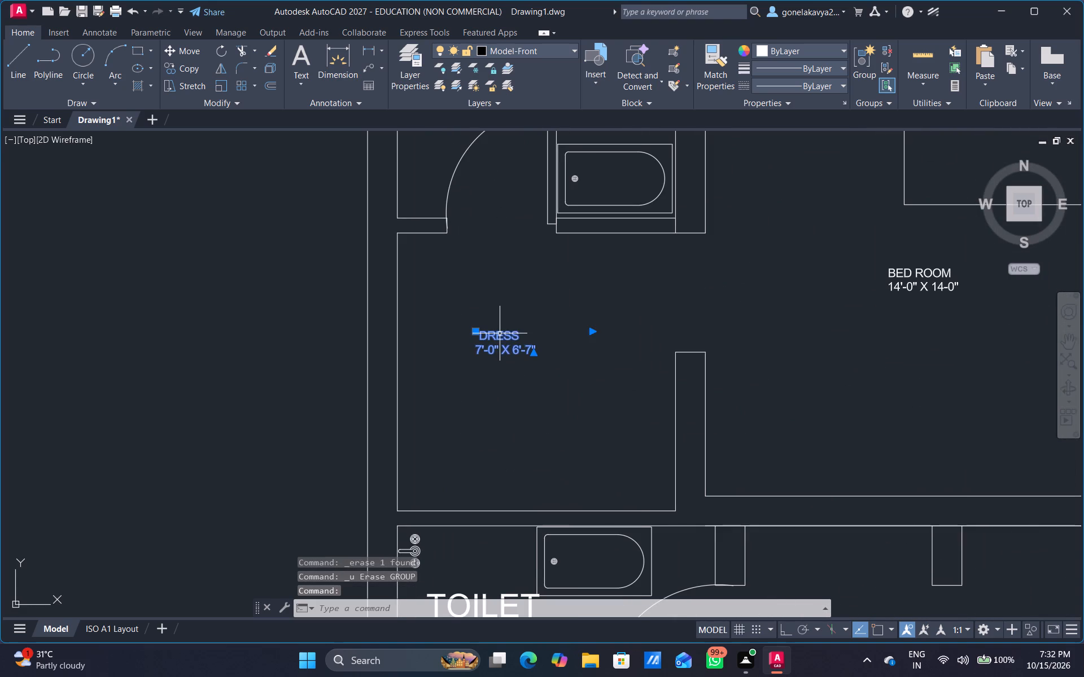
right_click(500, 333)
left_click(565, 424)
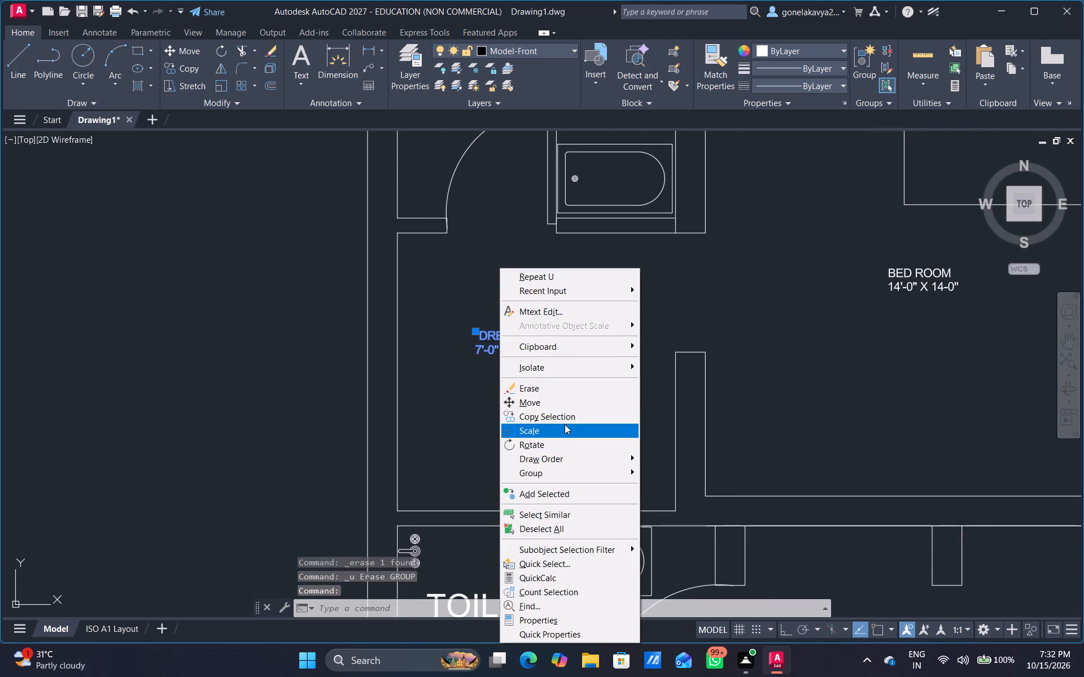
left_click_drag(558, 376, 580, 414)
left_click(647, 502)
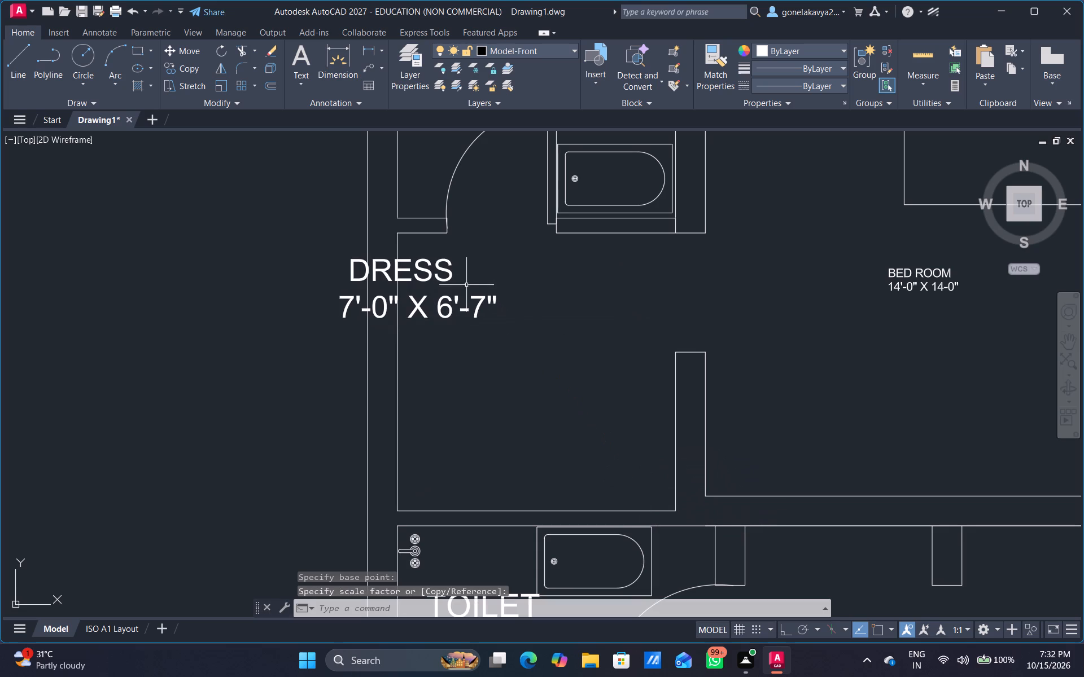
Move the enlarged 7'-0" X 6'-7" DRESS label off the outer wall into the open floor of its dressing room.
left_click(445, 269)
right_click(444, 269)
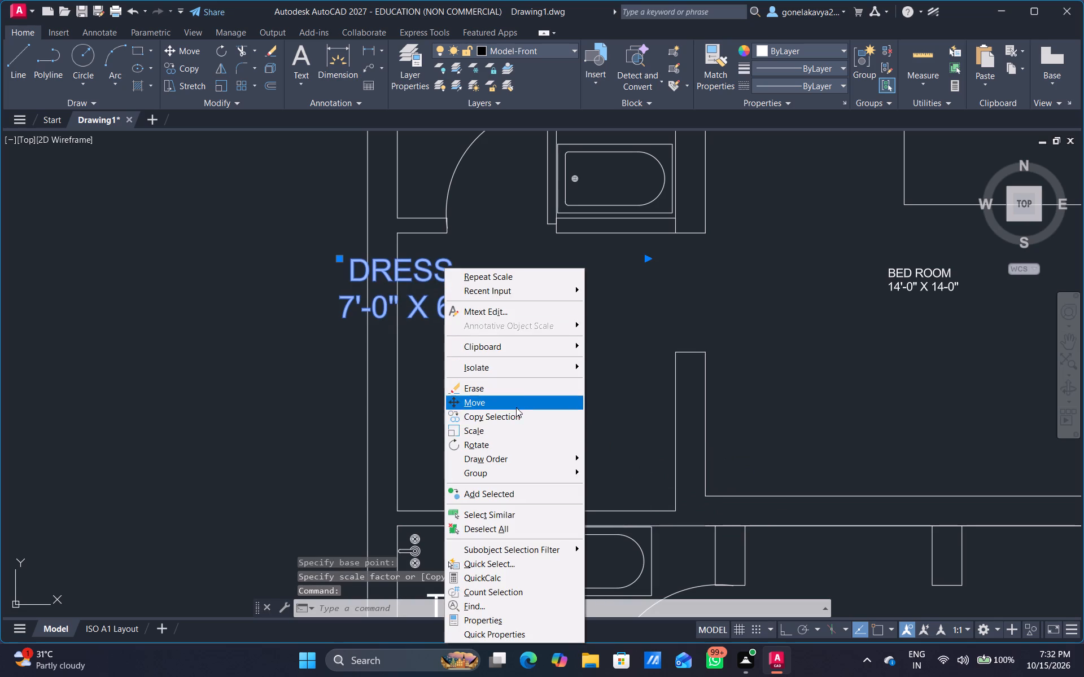
left_click(515, 401)
left_click_drag(431, 302, 474, 349)
left_click(575, 403)
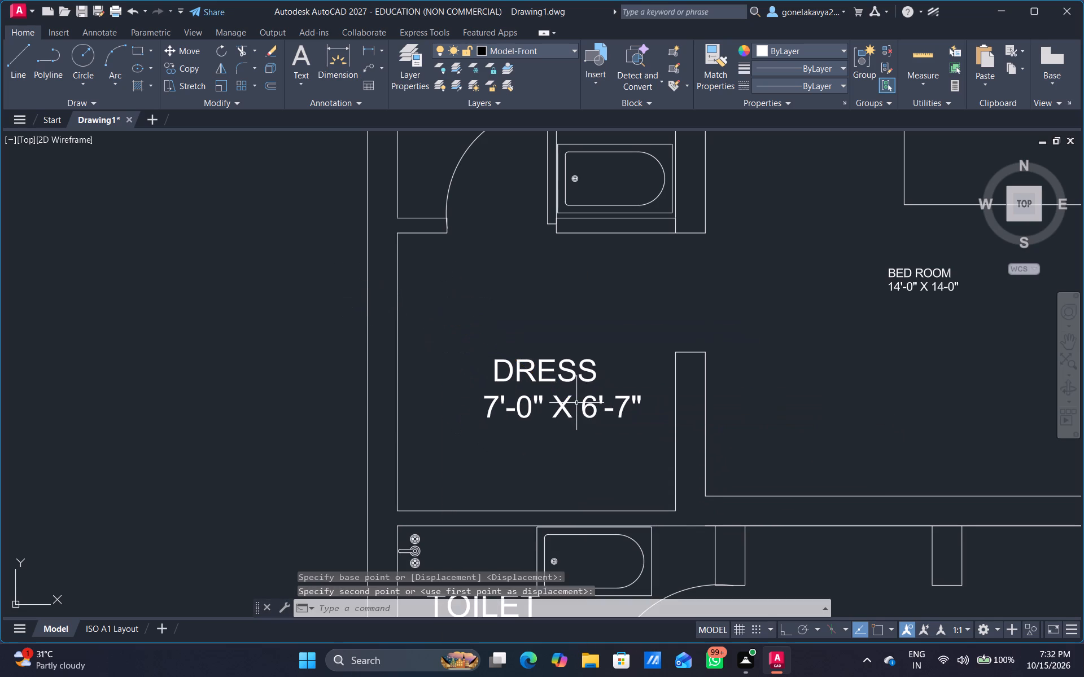
Scale the TOILET label with its 7'-0" X 7'0" size up freehand to about two and a half times its size.
scroll(688, 361, "down", 2)
middle_click_drag(798, 366, 738, 400)
scroll(600, 300, "up", 2)
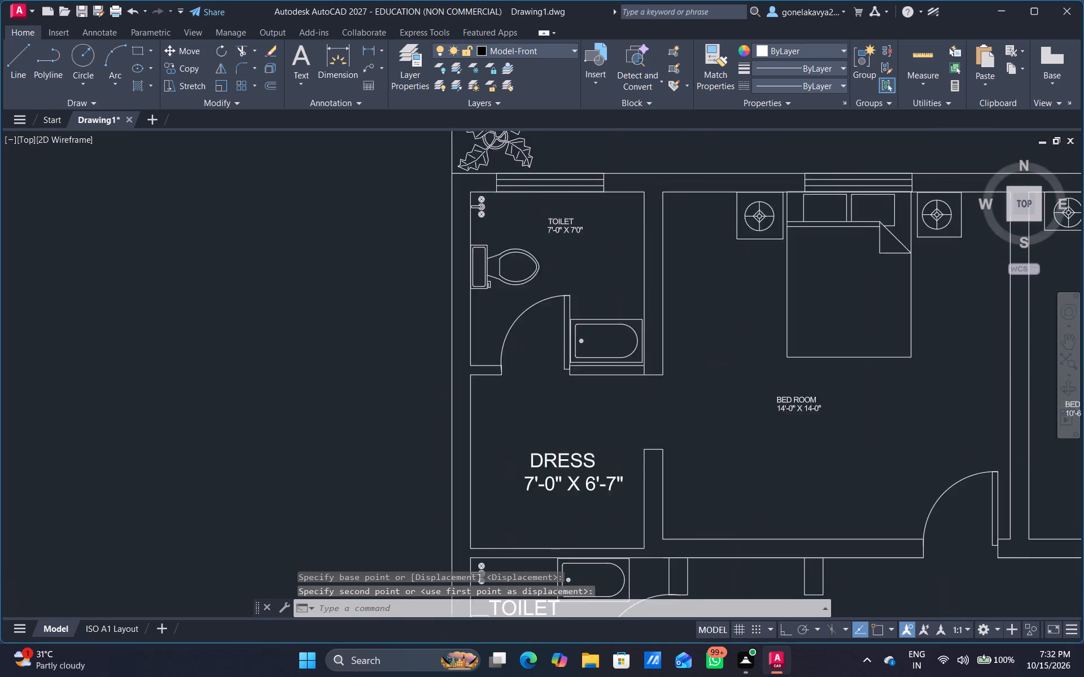
middle_click_drag(600, 300, 602, 411)
left_click(557, 297)
right_click(556, 311)
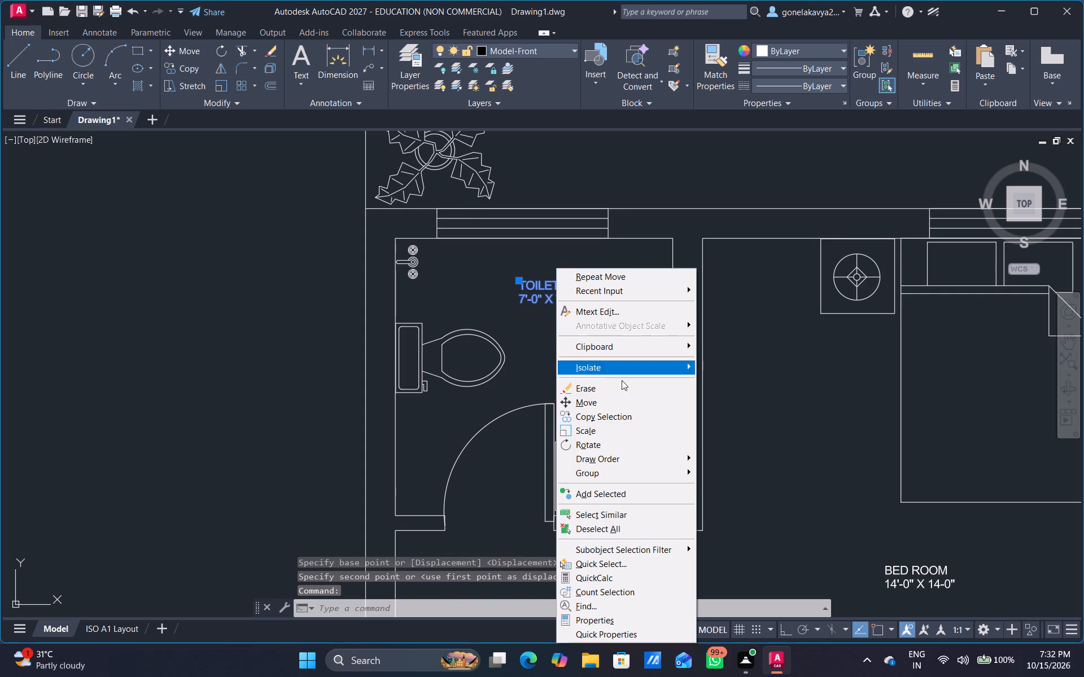
left_click(636, 425)
left_click_drag(620, 394, 630, 426)
left_click(681, 510)
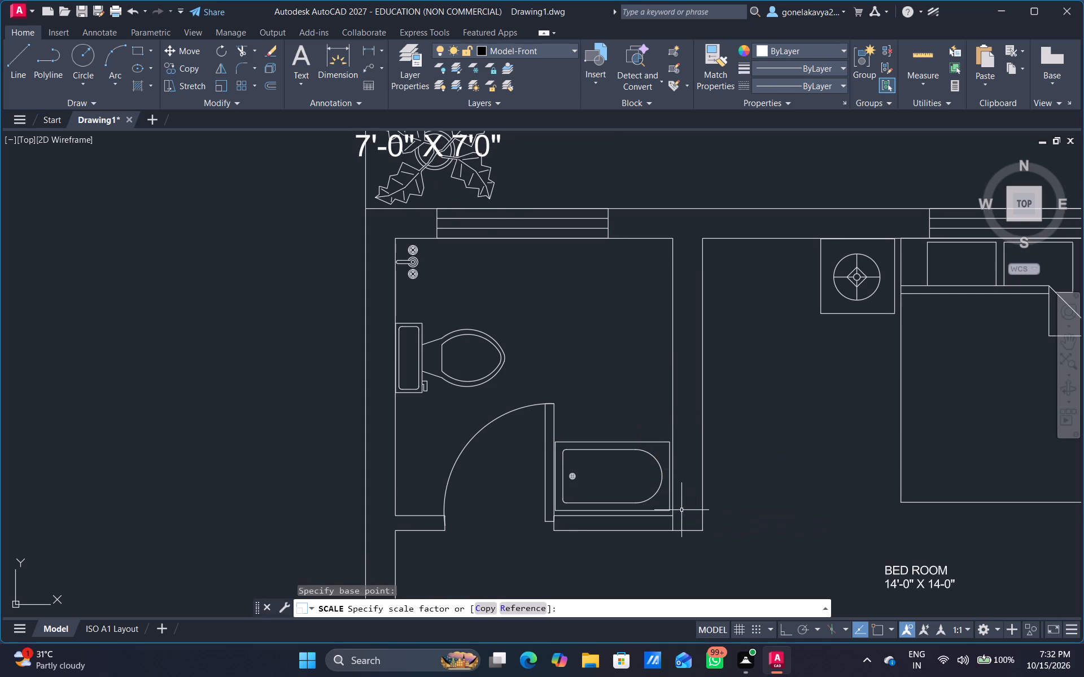
Move the enlarged 7'-0" X 7'0" TOILET label from the corner plant into its room, beside the WC and above the bathtub.
scroll(562, 327, "down", 1)
middle_click_drag(565, 342, 566, 406)
left_click(471, 255)
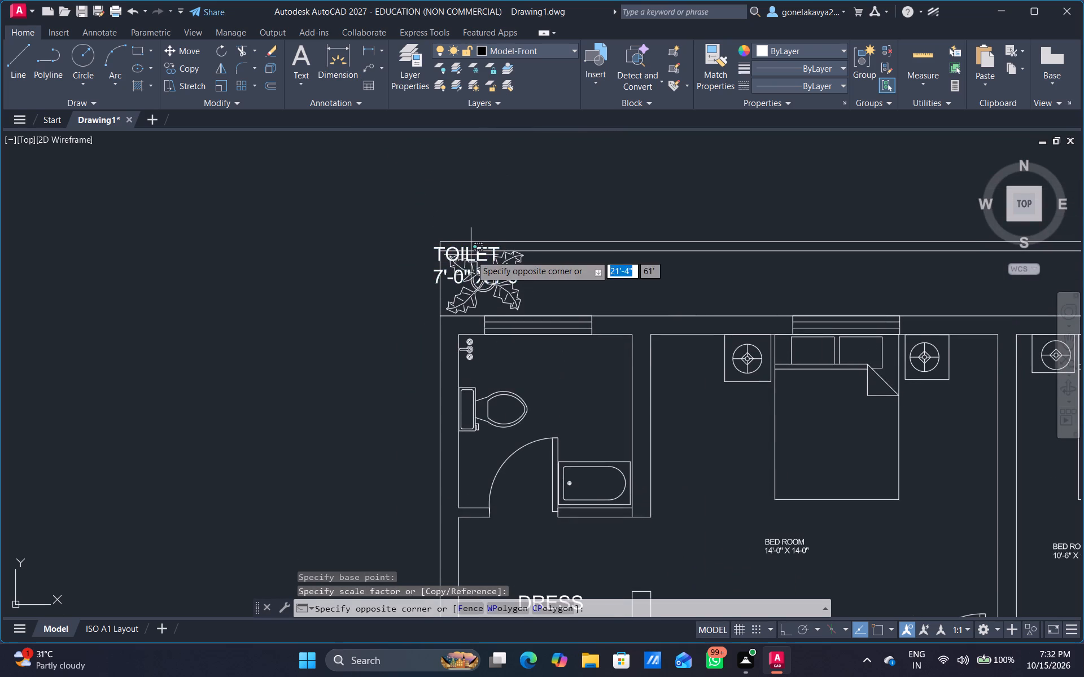
left_click(457, 265)
key("Escape")
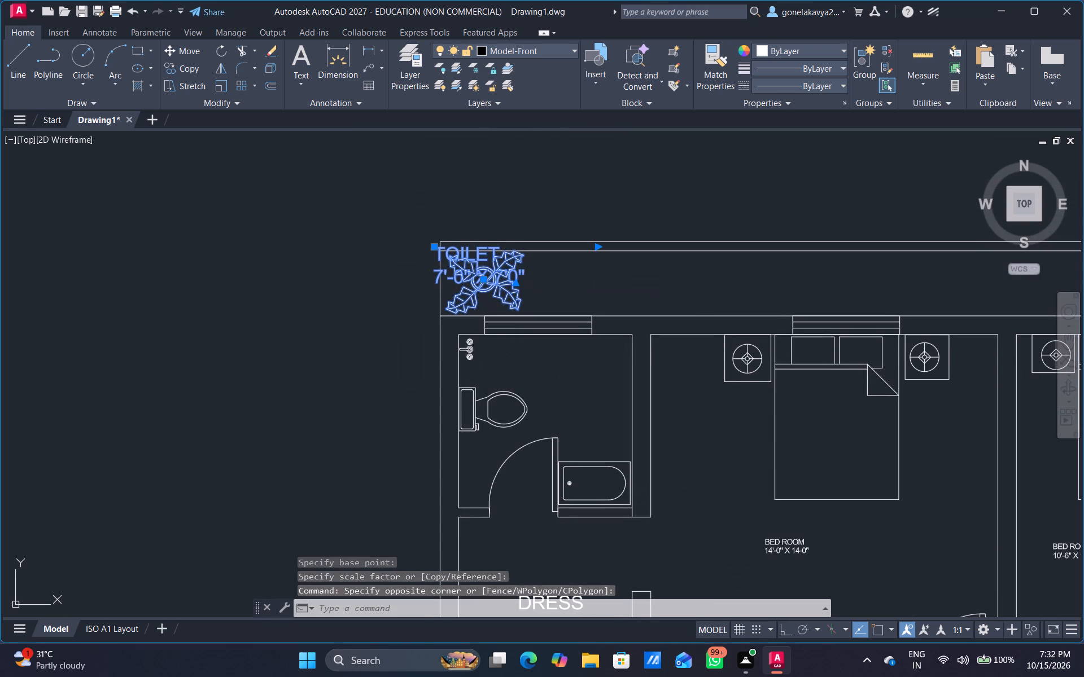
scroll(447, 296, "up", 3)
left_click(414, 197)
right_click(414, 199)
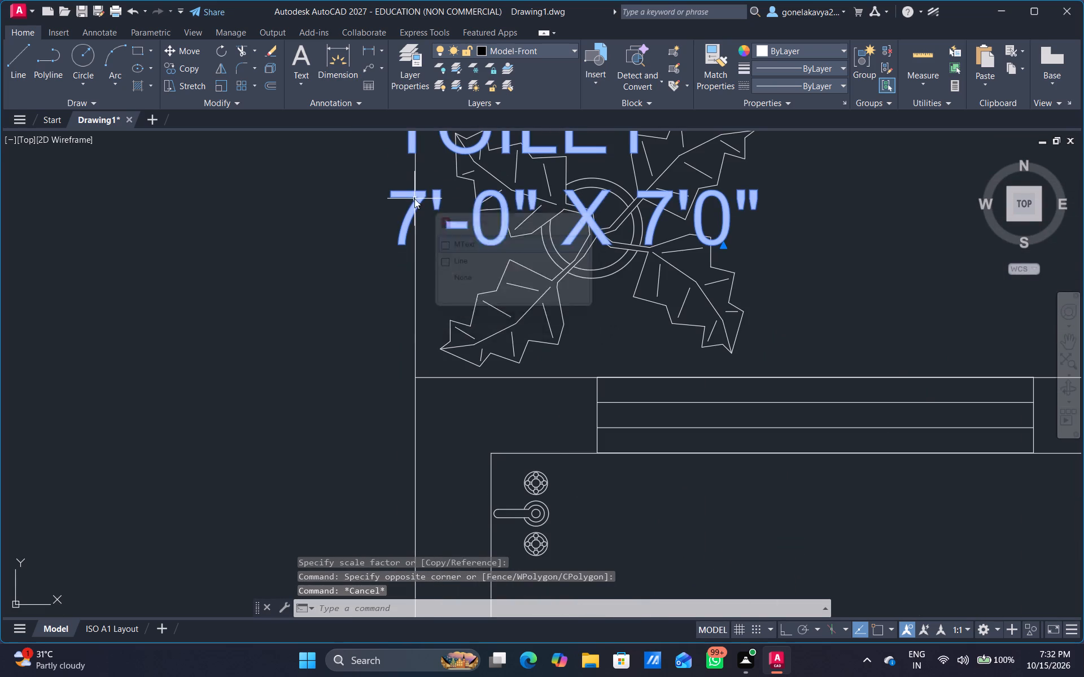
left_click(484, 334)
left_click_drag(449, 248, 469, 308)
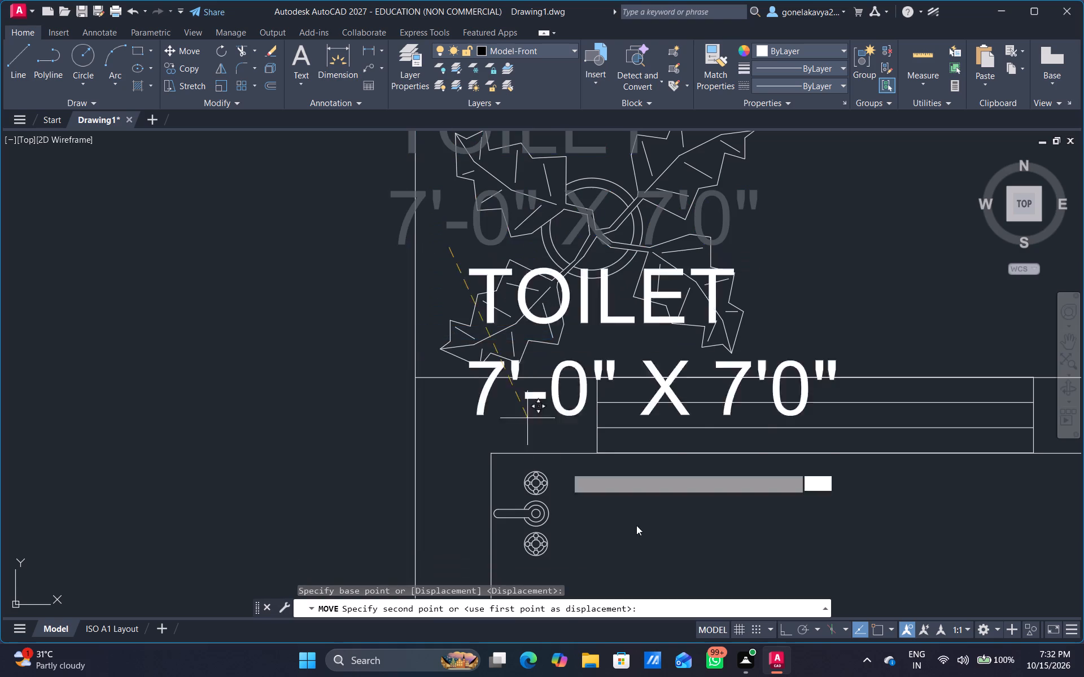
middle_click_drag(740, 592, 609, 401)
scroll(610, 402, "down", 1)
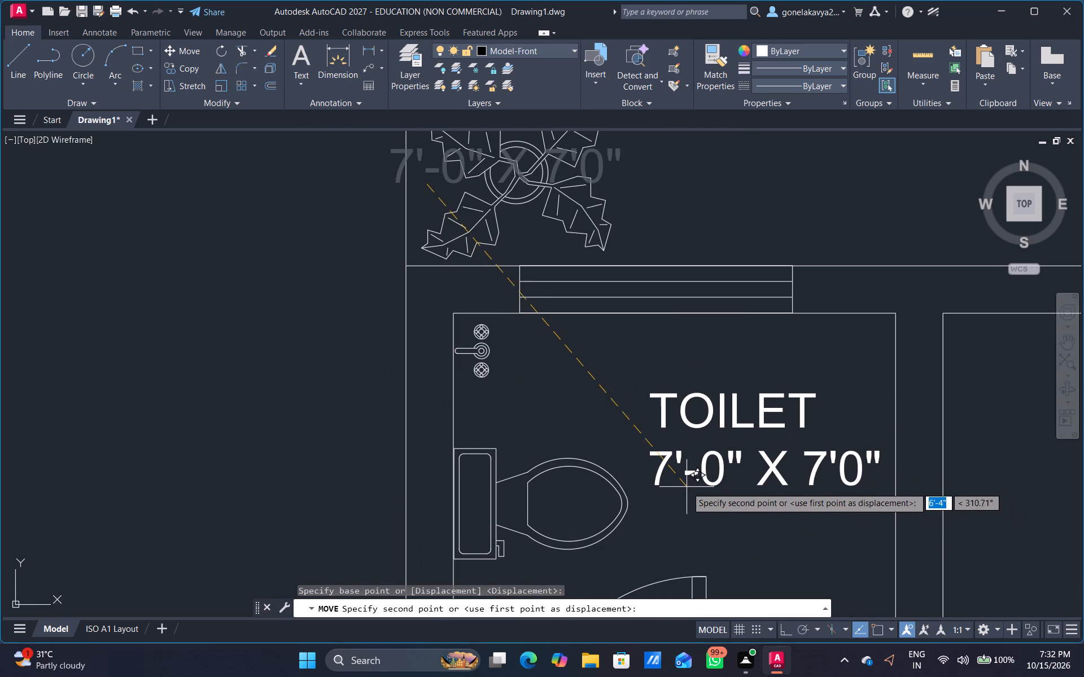
left_click(683, 485)
Scale the BED ROOM label with its 14'-0" X 14-0" size up freehand to about three times its size.
scroll(770, 493, "down", 3)
middle_click_drag(884, 498, 544, 286)
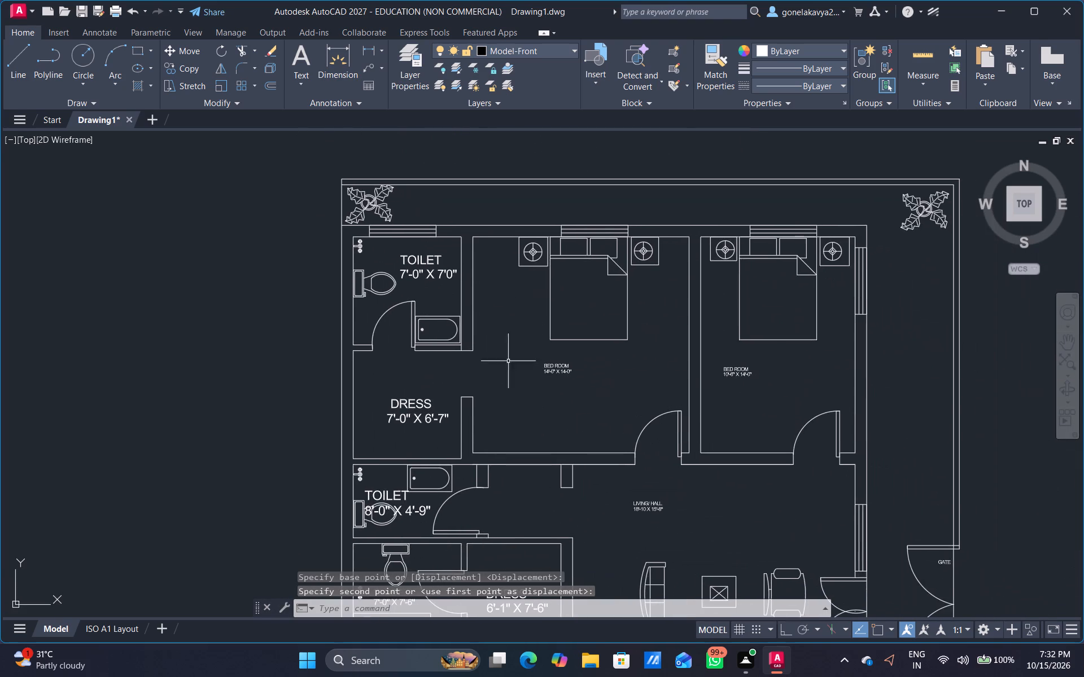
scroll(524, 390, "up", 1)
middle_click_drag(575, 379, 527, 371)
left_click(528, 349)
right_click(528, 349)
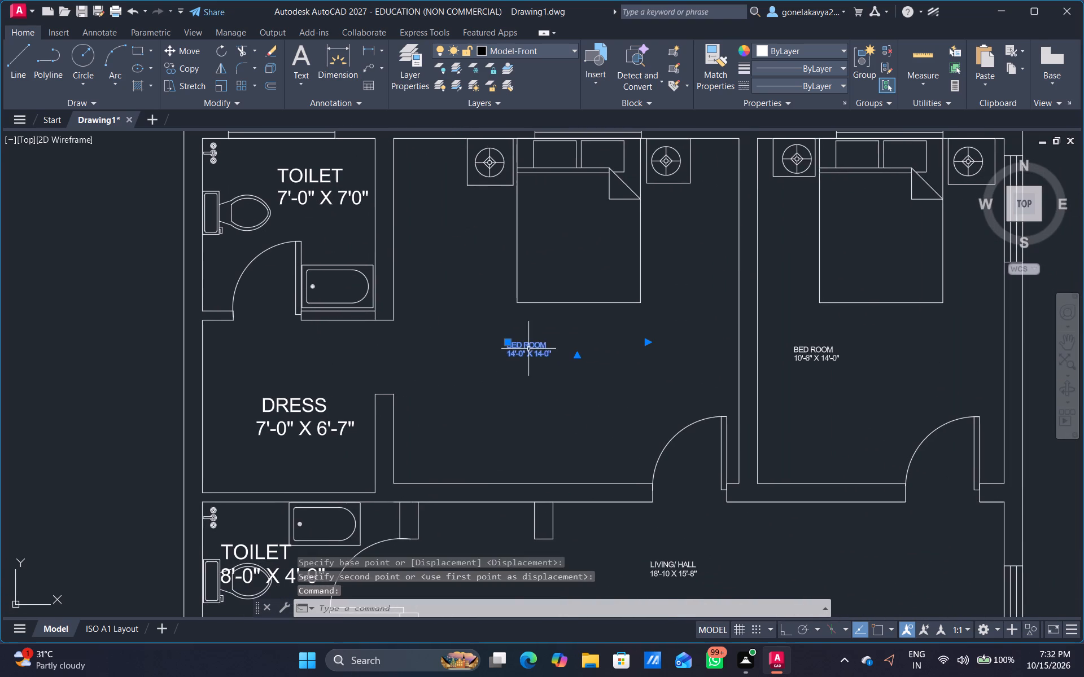
left_click(574, 428)
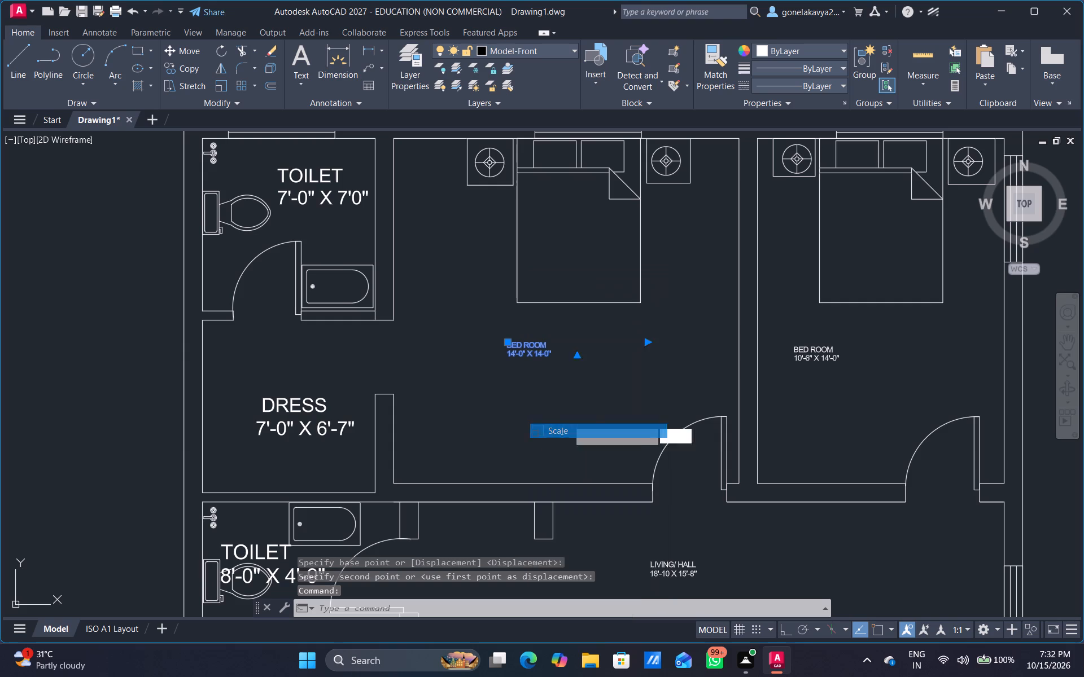
left_click_drag(543, 386, 549, 397)
left_click(661, 583)
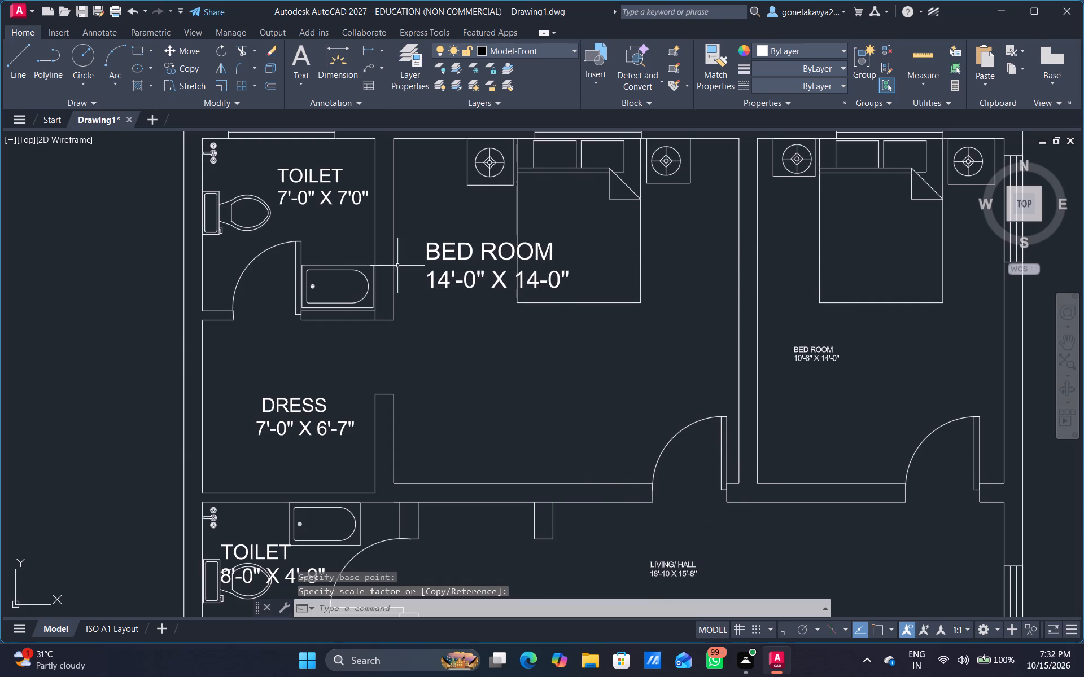
Move the enlarged 14'-0" X 14-0" BED ROOM label off the bed into the open floor below it.
left_click(445, 247)
right_click(446, 247)
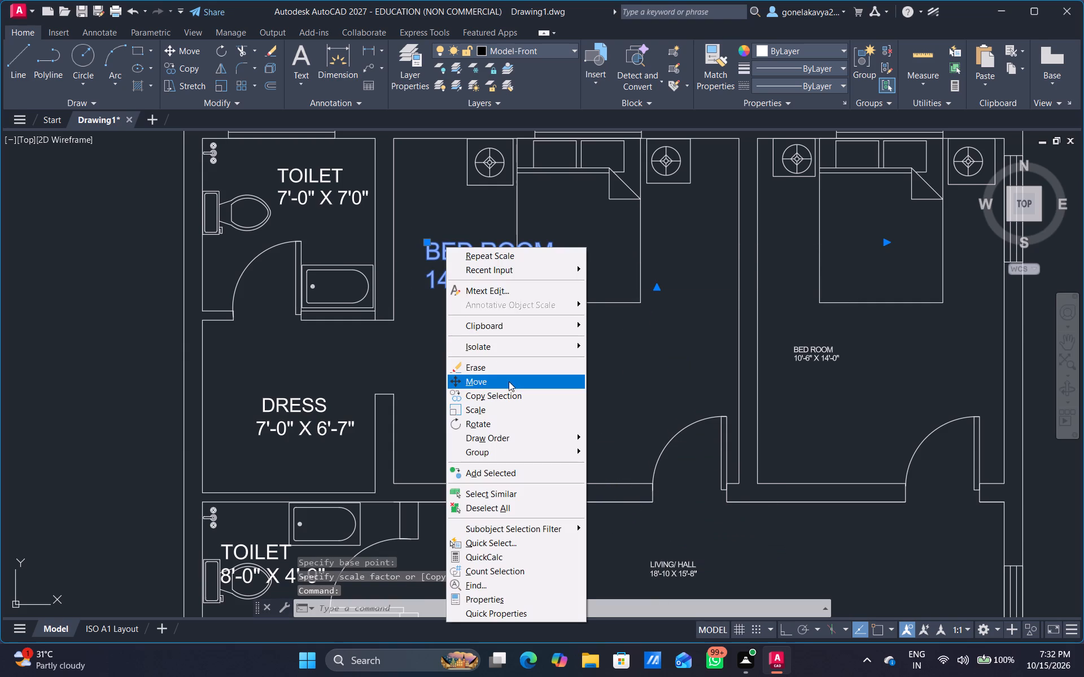
left_click(516, 386)
left_click_drag(464, 238, 466, 247)
left_click(503, 377)
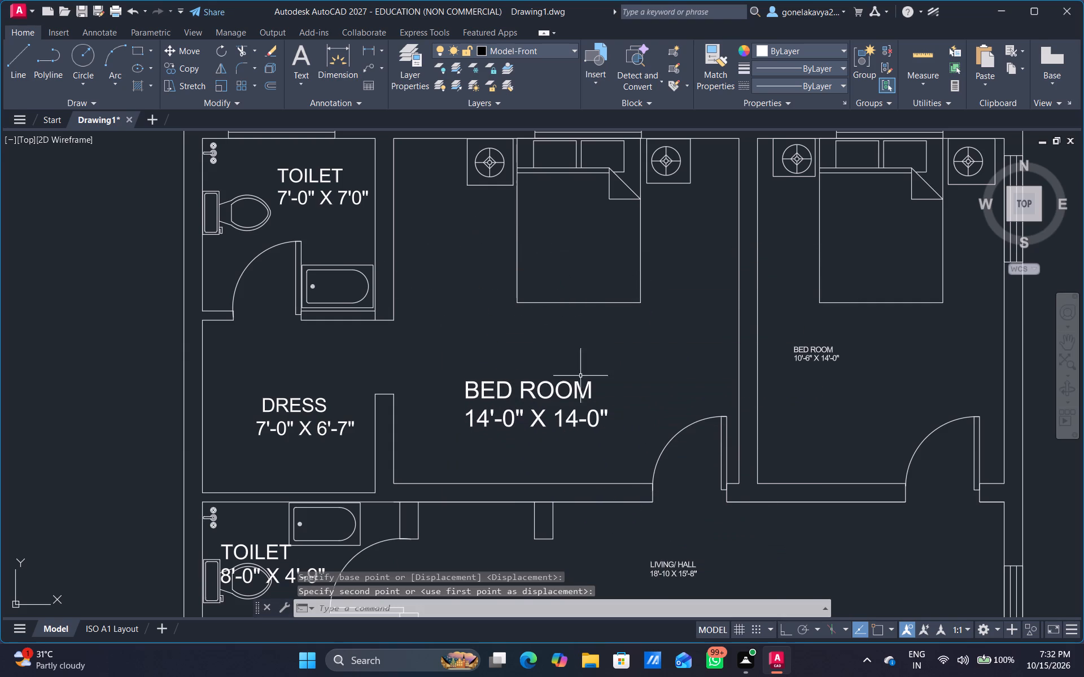
Scale the BED ROOM label with its 10'-6" X 14'-0" size up freehand to about three times its size.
scroll(628, 373, "down", 1)
middle_click_drag(628, 373, 455, 292)
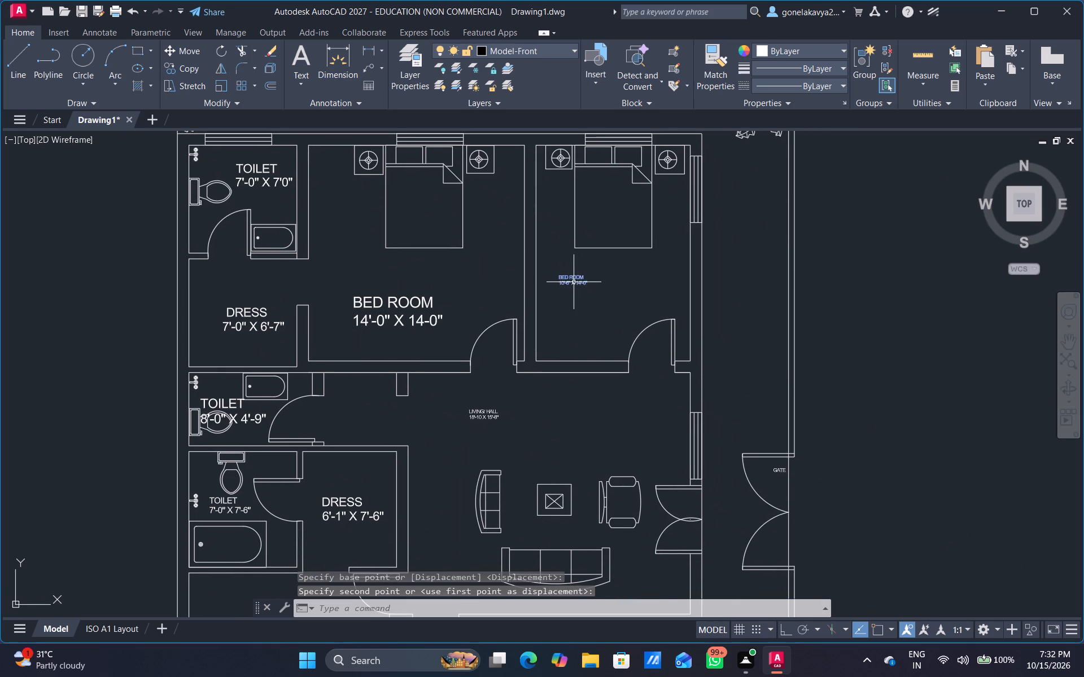
left_click(571, 282)
right_click(584, 282)
left_click(659, 424)
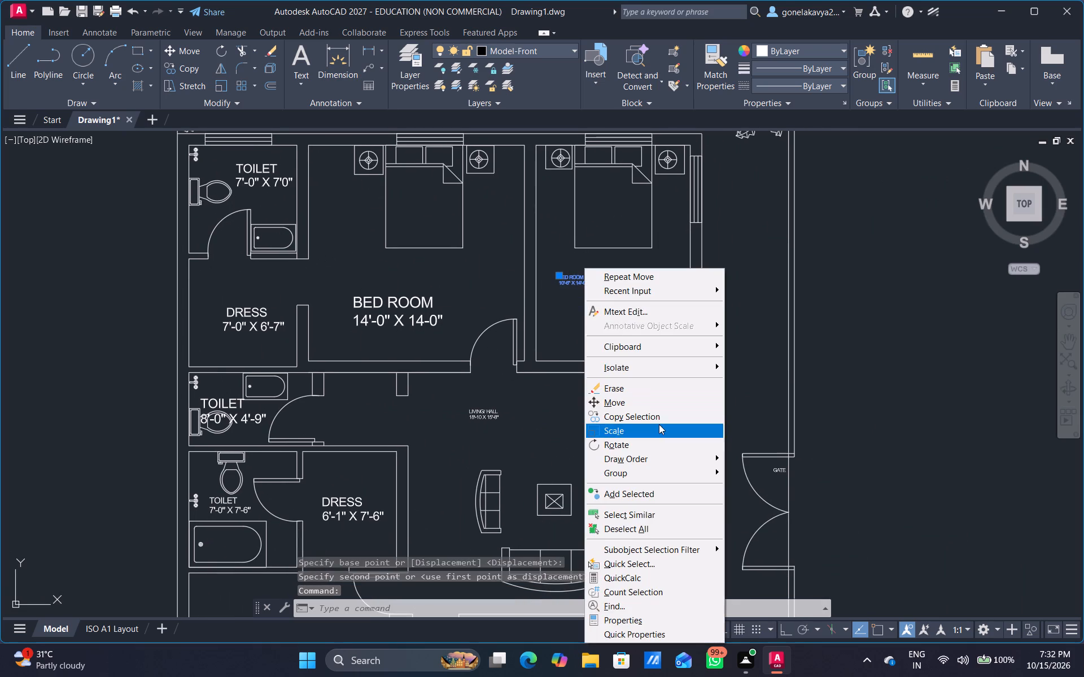
left_click_drag(624, 323, 629, 346)
left_click(671, 426)
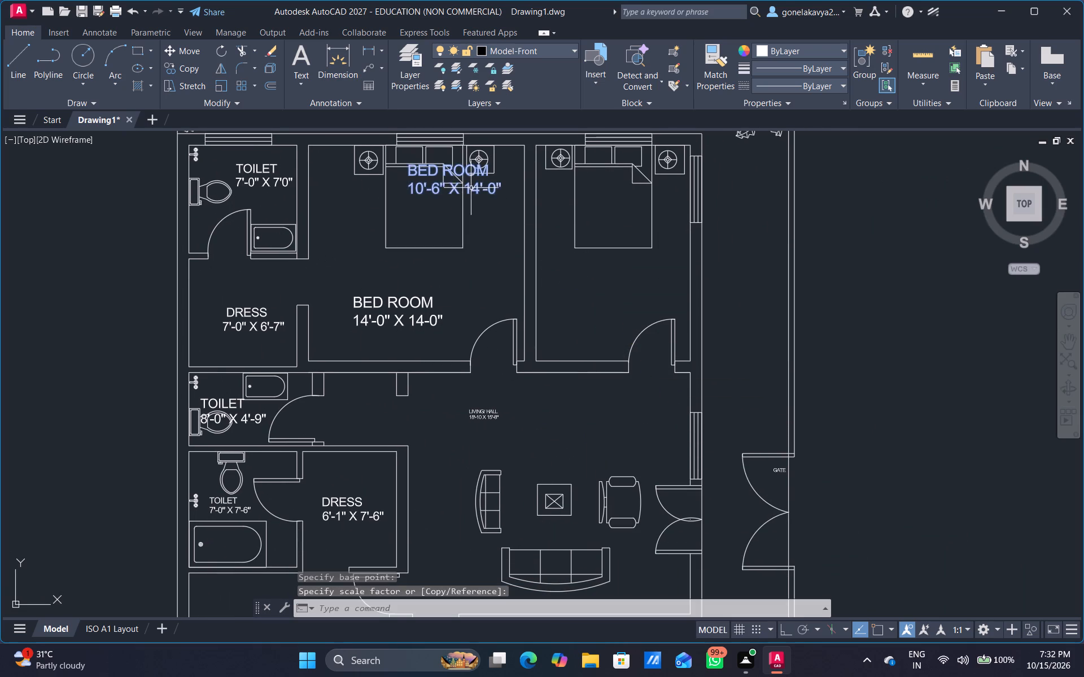
Move the enlarged 10'-6" X 14'-0" BED ROOM label out of the neighbouring bedroom into its own room, below the bed.
left_click(476, 190)
right_click(480, 194)
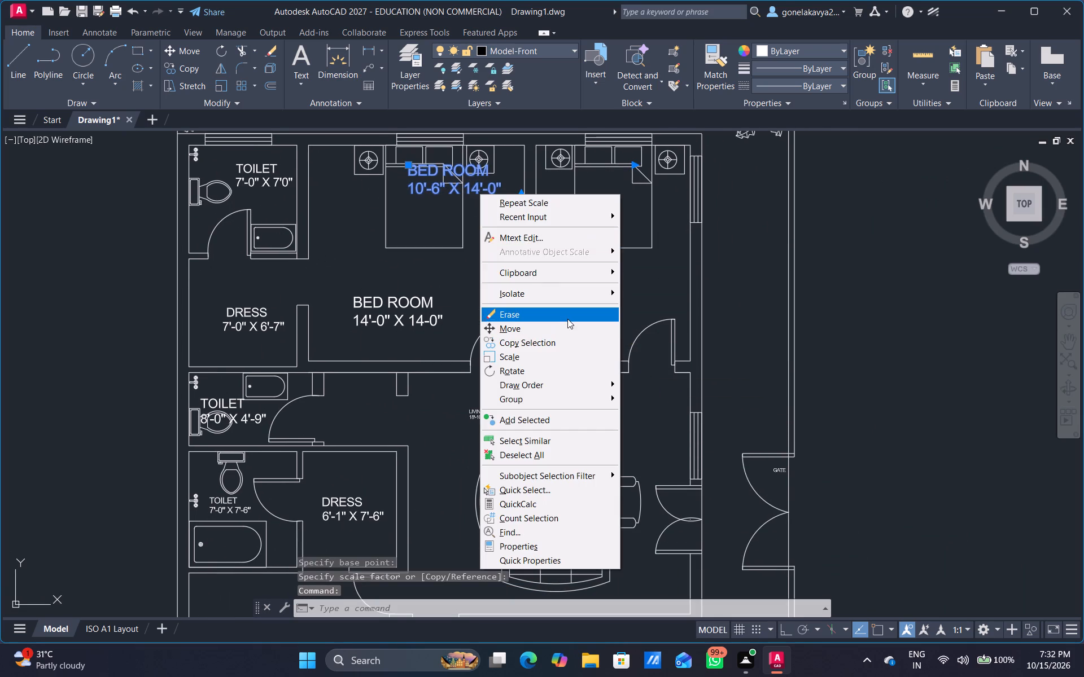
left_click(570, 328)
left_click(537, 209)
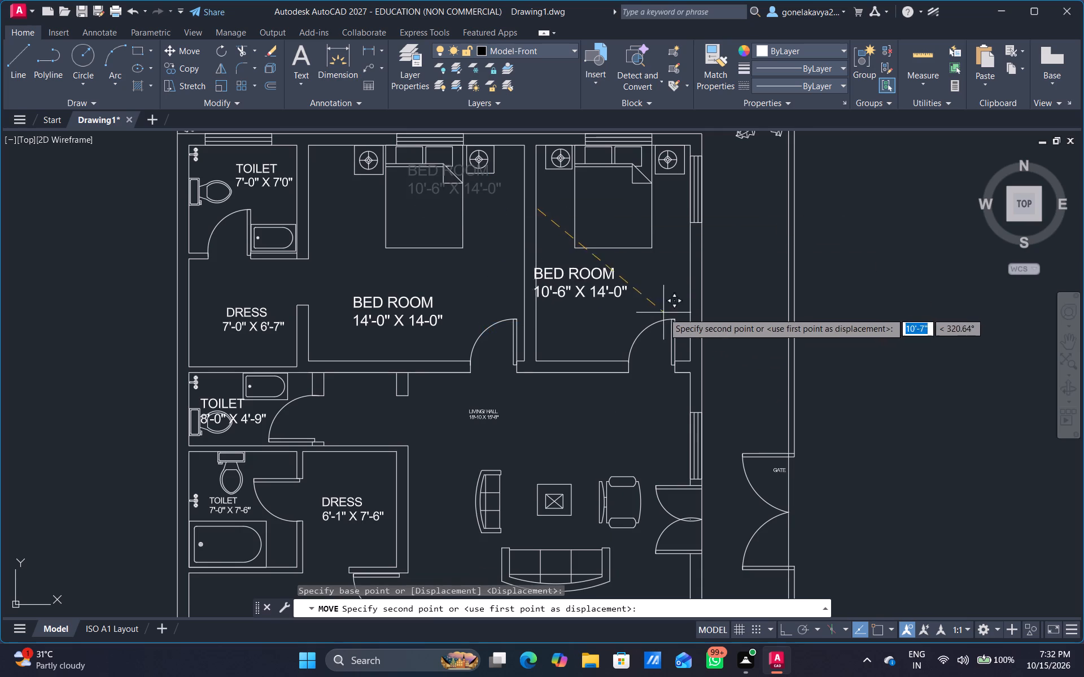
left_click(695, 324)
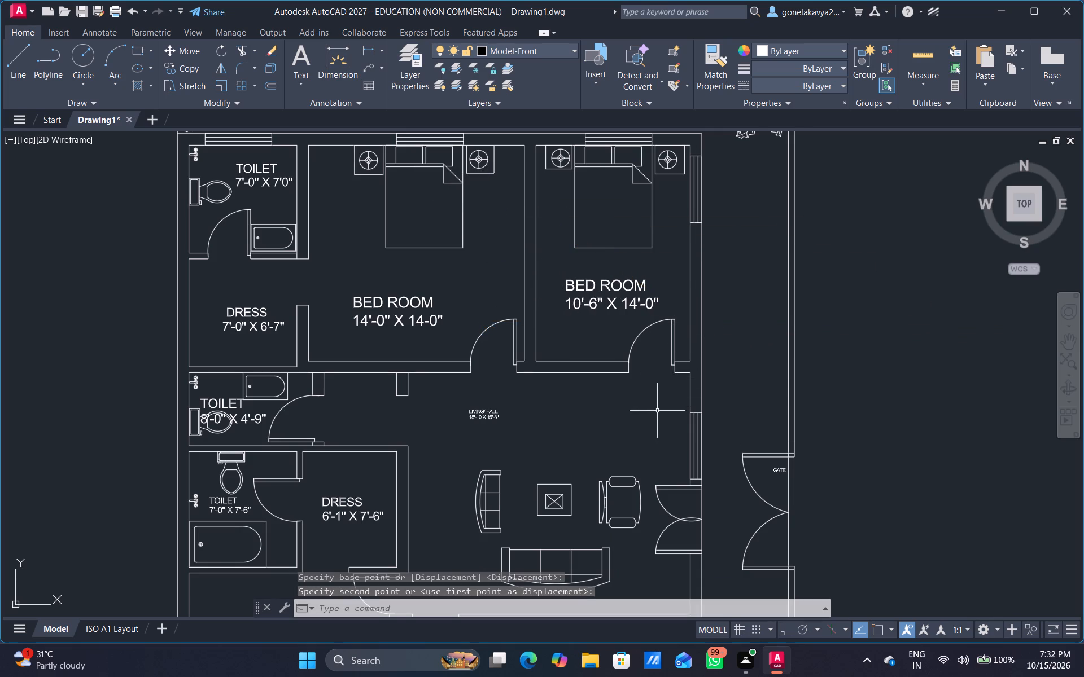
Scale the LIVING/ HALL label with its 18'-10 X 15'-8" size up freehand to about three times its size.
middle_click_drag(553, 430, 590, 310)
left_click(530, 293)
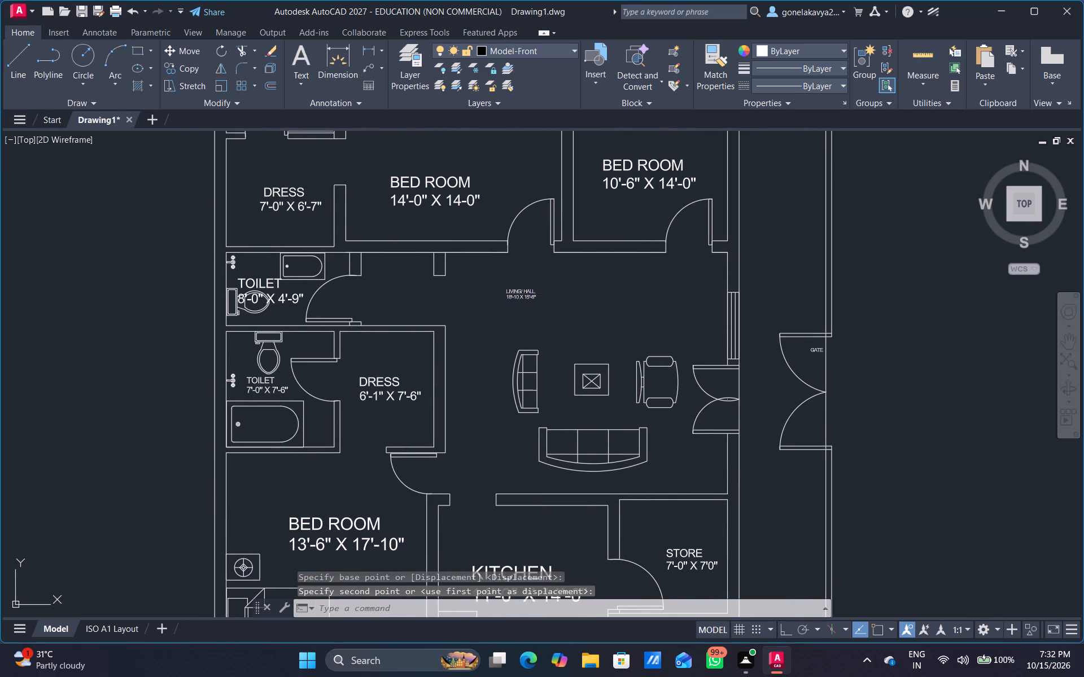
right_click(530, 293)
left_click(602, 437)
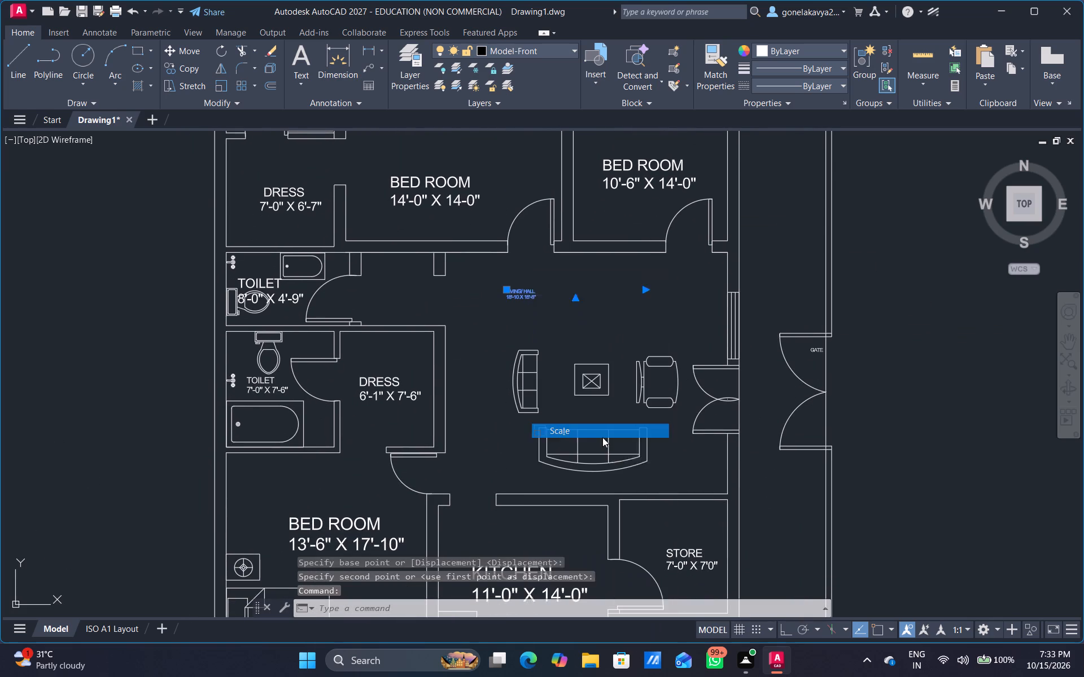
left_click_drag(569, 304, 625, 410)
left_click(675, 517)
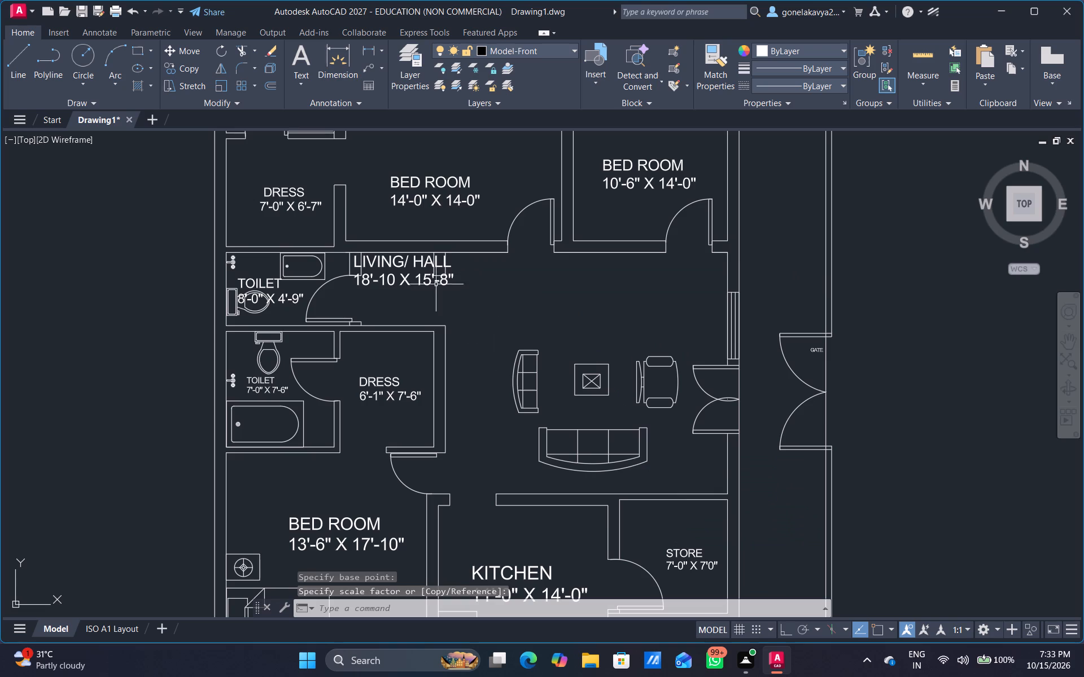
Move the enlarged LIVING/ HALL label into the open area of the hall above the sofa set.
left_click(430, 278)
right_click(430, 278)
left_click(504, 407)
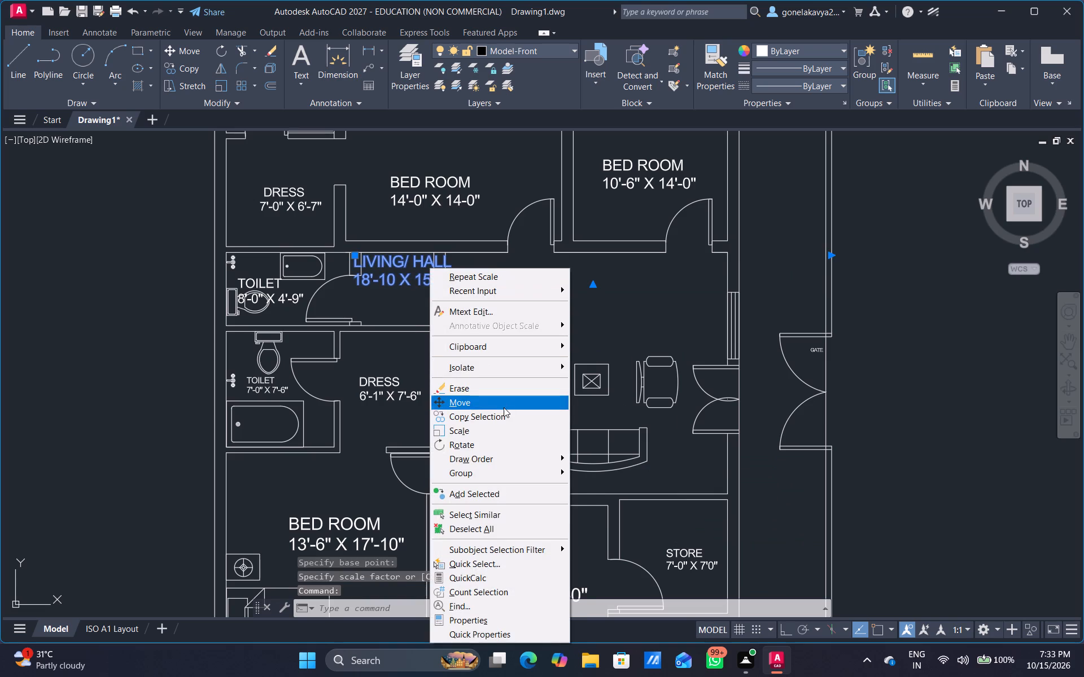
left_click(427, 270)
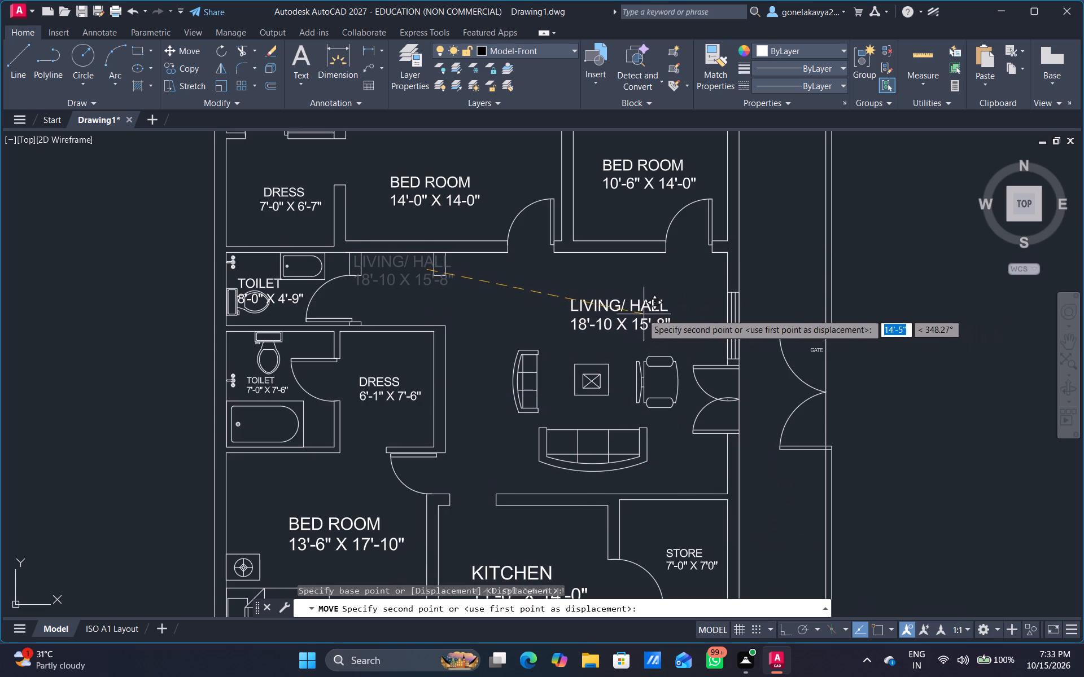
left_click(640, 312)
Rotate the GATE label at the side gate by 270° so it reads vertically from bottom to top.
scroll(648, 371, "down", 2)
middle_click_drag(653, 412, 563, 301)
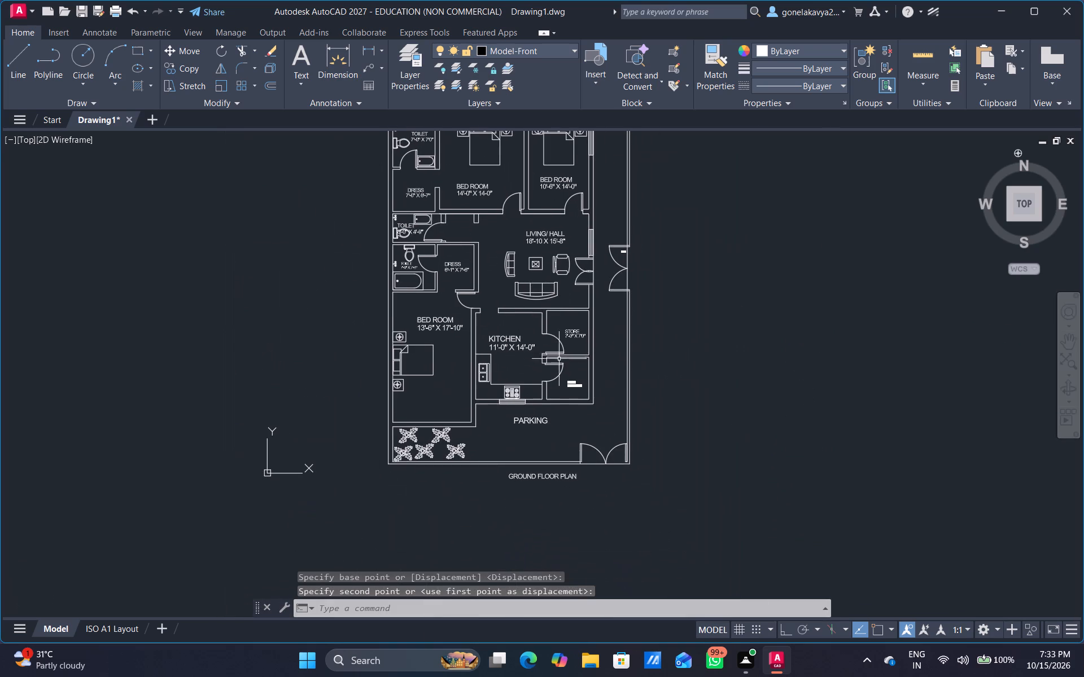
scroll(549, 294, "up", 1)
middle_click_drag(558, 279, 483, 405)
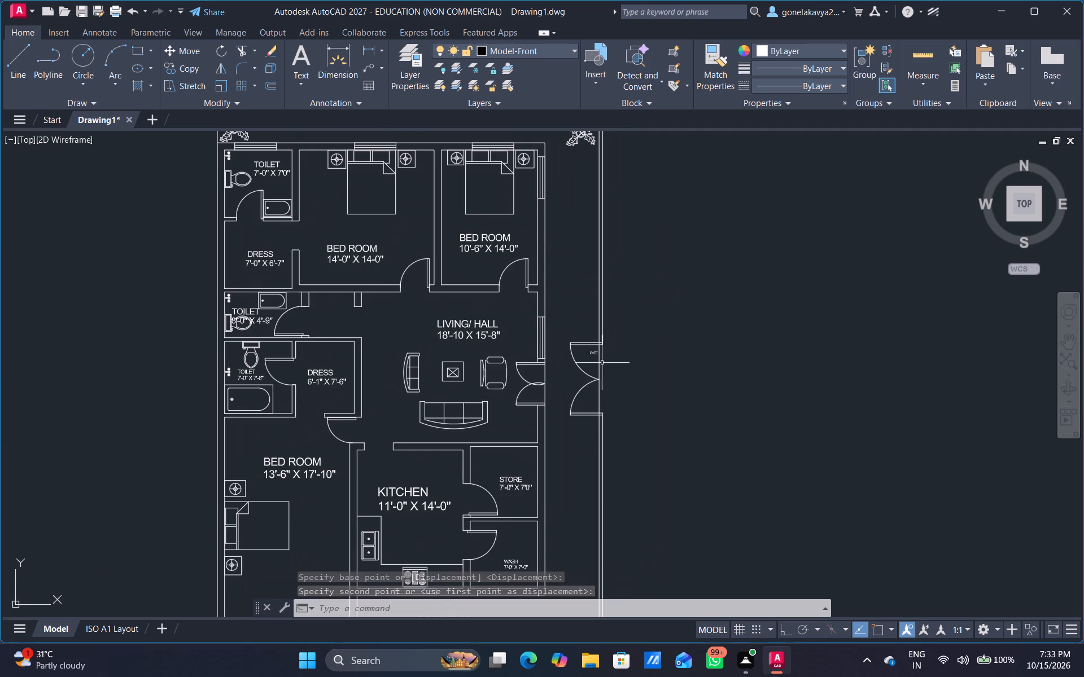
scroll(591, 362, "up", 3)
middle_click_drag(591, 362, 563, 399)
left_click(581, 361)
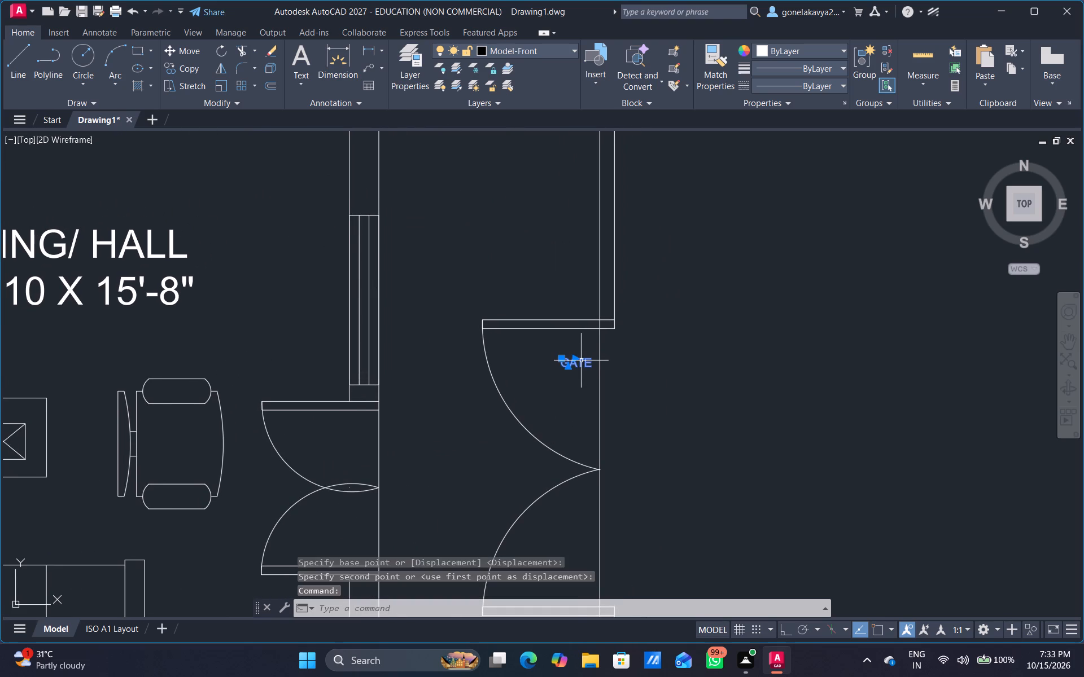
right_click(581, 361)
left_click(648, 446)
left_click(662, 367)
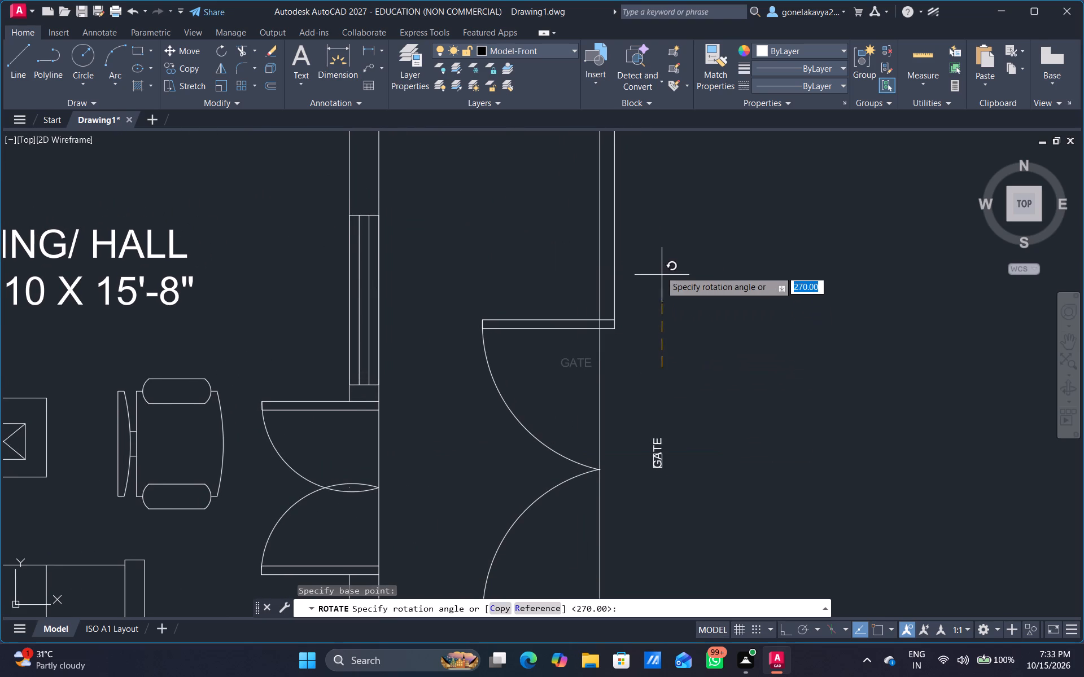
left_click(659, 270)
Scale the vertical GATE label of the side gate up freehand to about three times its size.
left_click(663, 453)
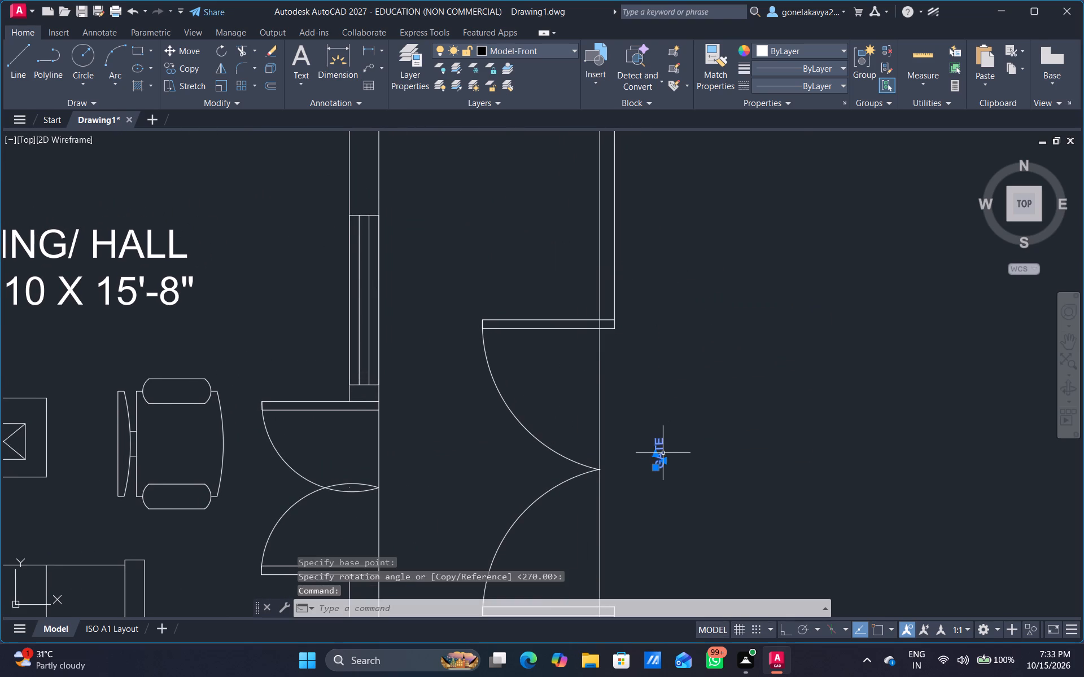
right_click(663, 453)
left_click(708, 238)
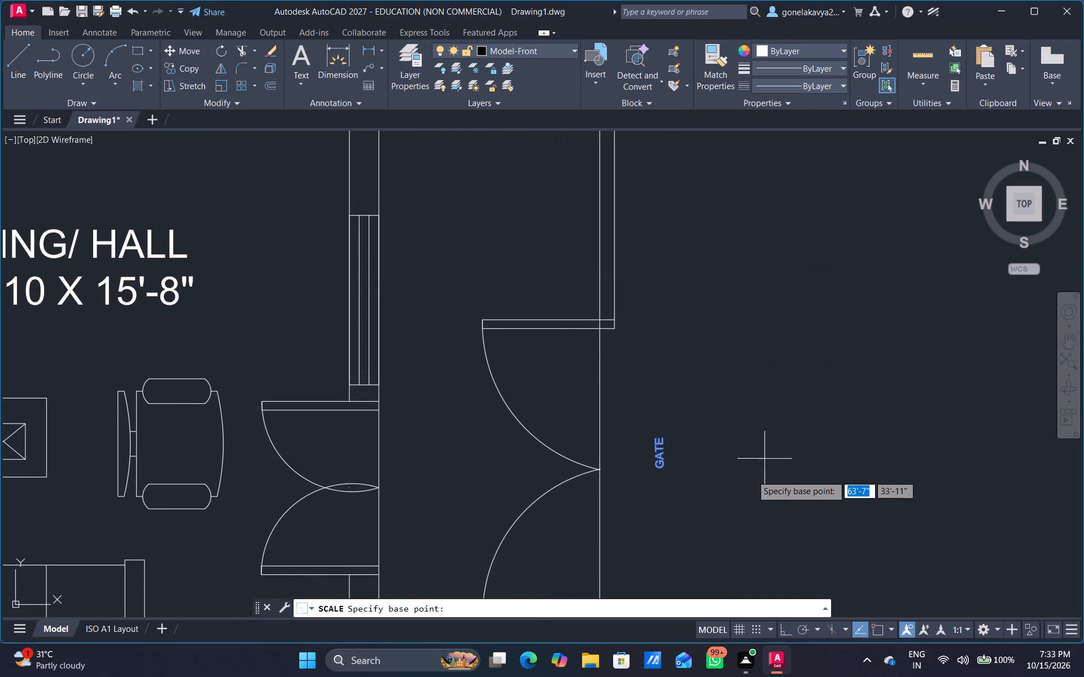
left_click_drag(751, 475, 755, 464)
left_click(771, 463)
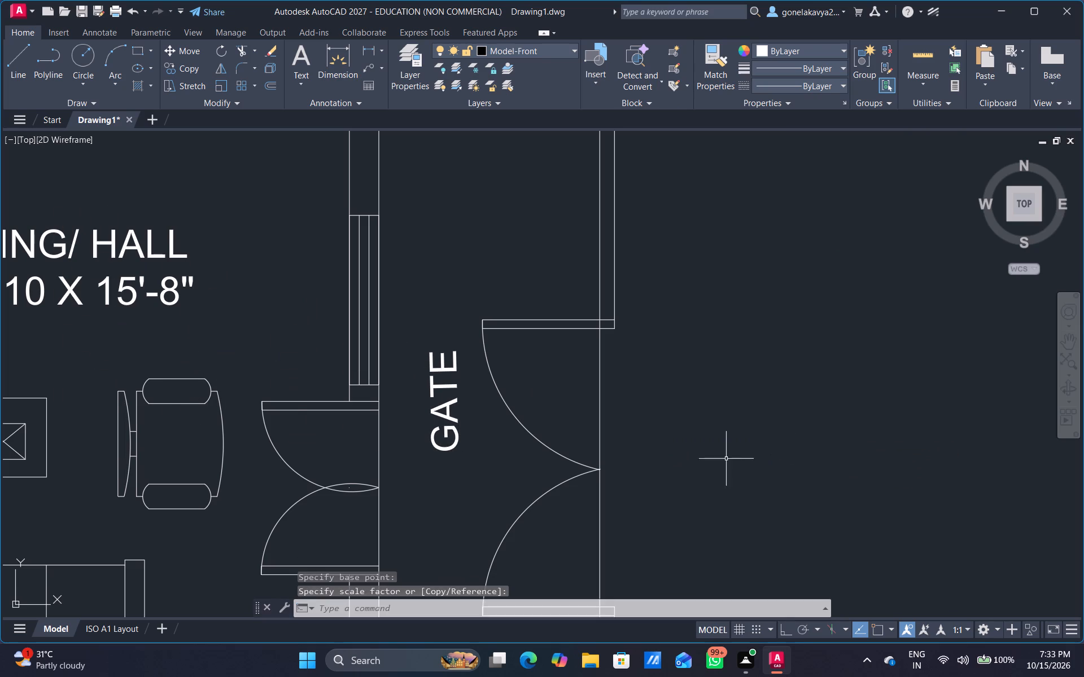
Move the enlarged vertical GATE label into the upper leaf's swing area of the side gate.
left_click(450, 433)
left_click(450, 414)
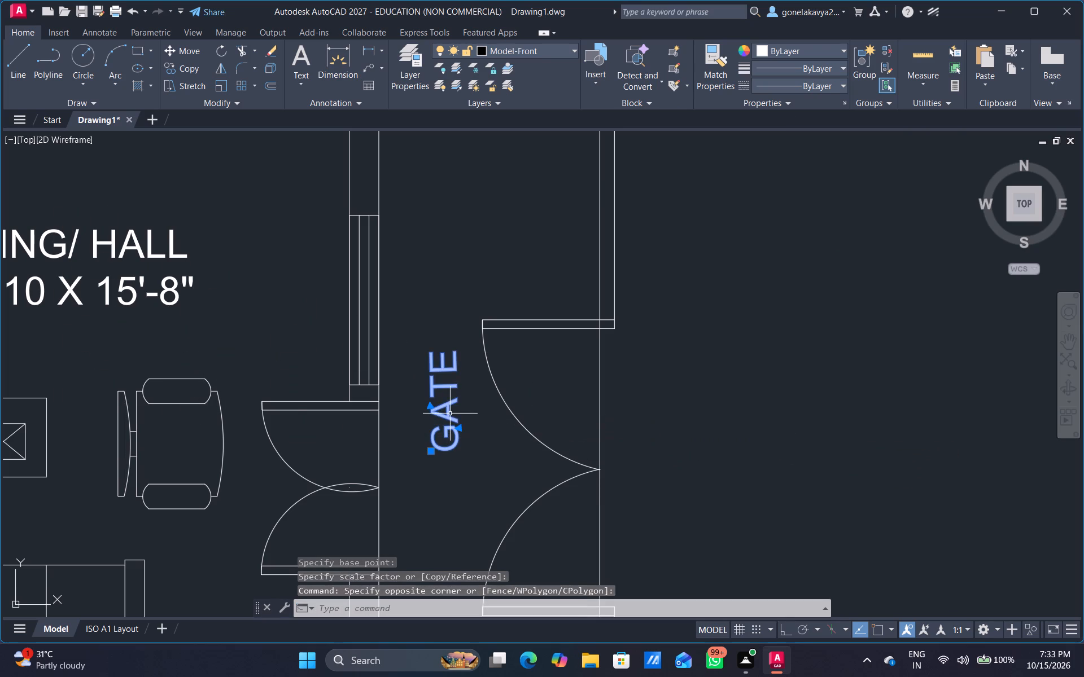
right_click(450, 414)
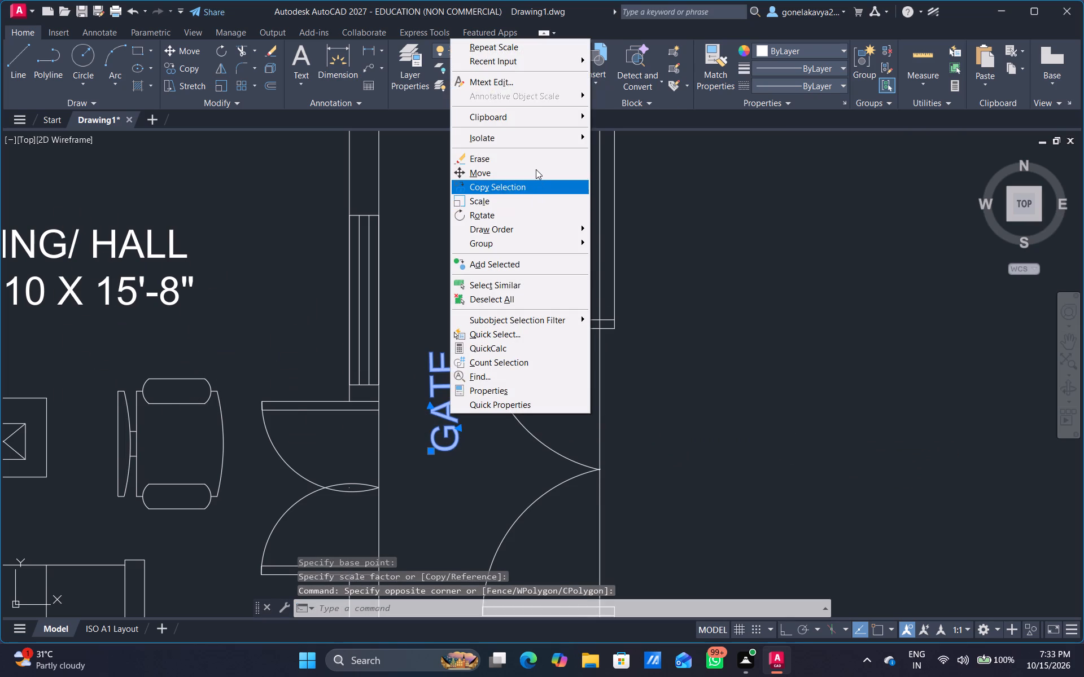
left_click(536, 169)
left_click_drag(445, 438, 513, 438)
left_click(566, 434)
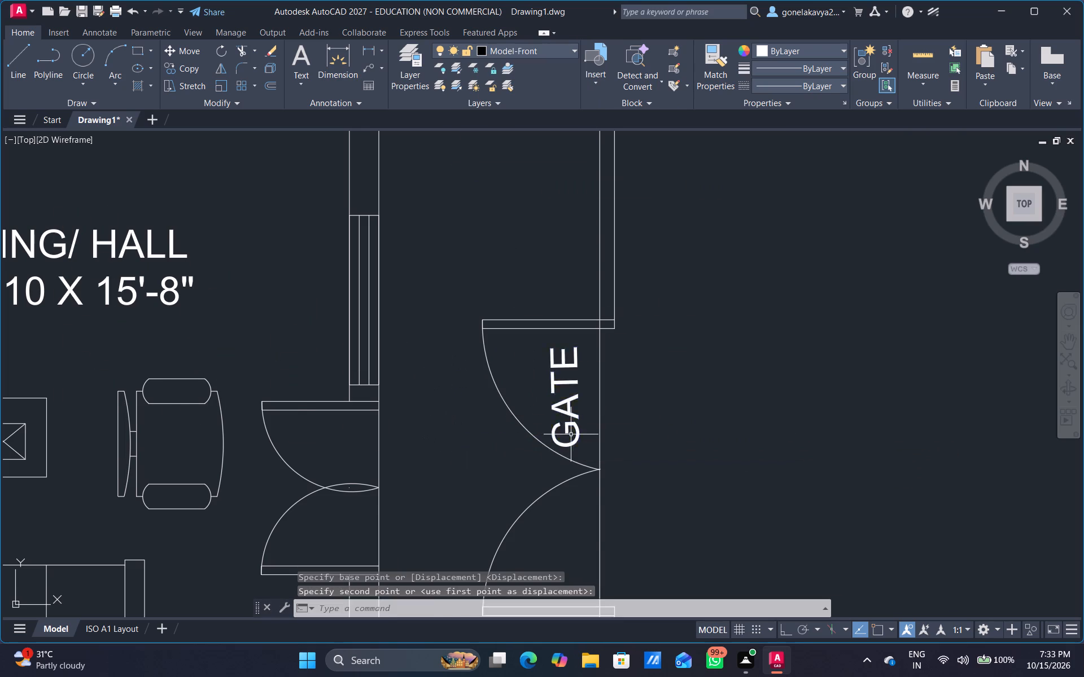
Examine the whole ground floor plan to check the size and placement of its labels.
scroll(571, 434, "down", 2)
scroll(620, 488, "down", 1)
middle_click_drag(557, 518, 571, 384)
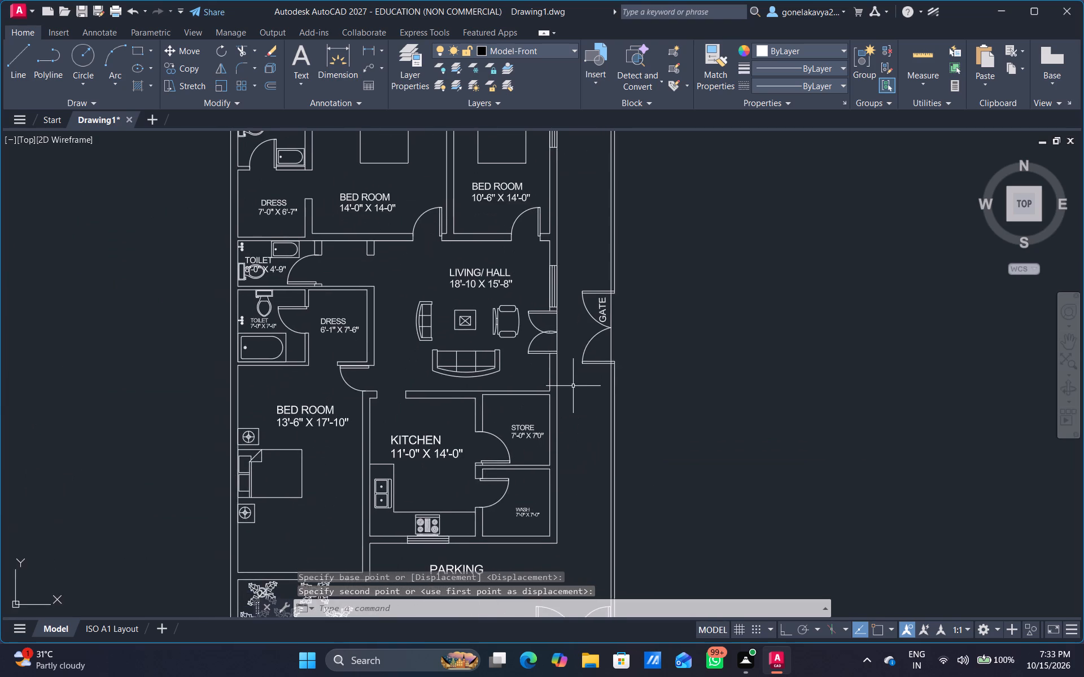
scroll(573, 387, "down", 1)
middle_click_drag(563, 486, 552, 484)
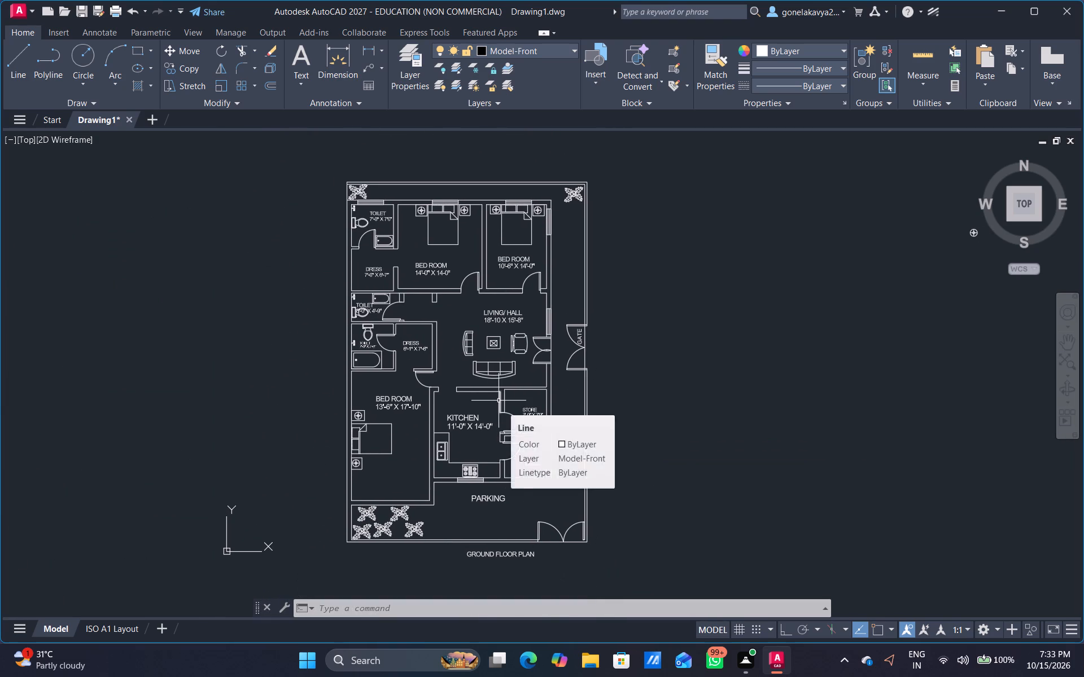
scroll(466, 390, "up", 1)
scroll(466, 390, "down", 1)
middle_click_drag(493, 414, 535, 380)
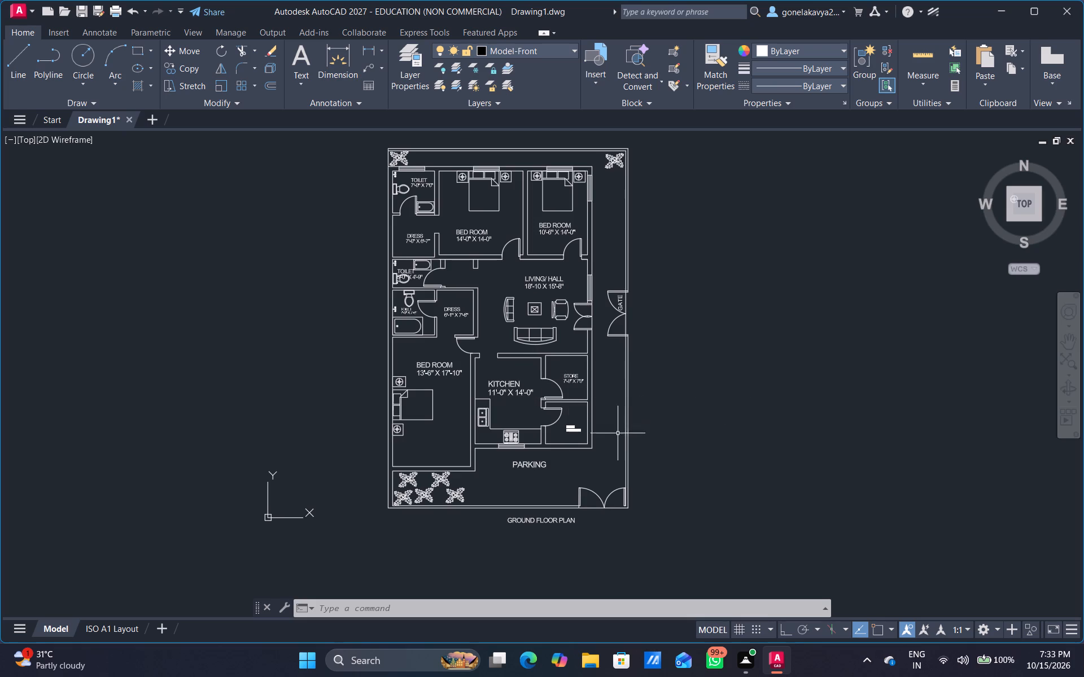
middle_click_drag(517, 344, 502, 388)
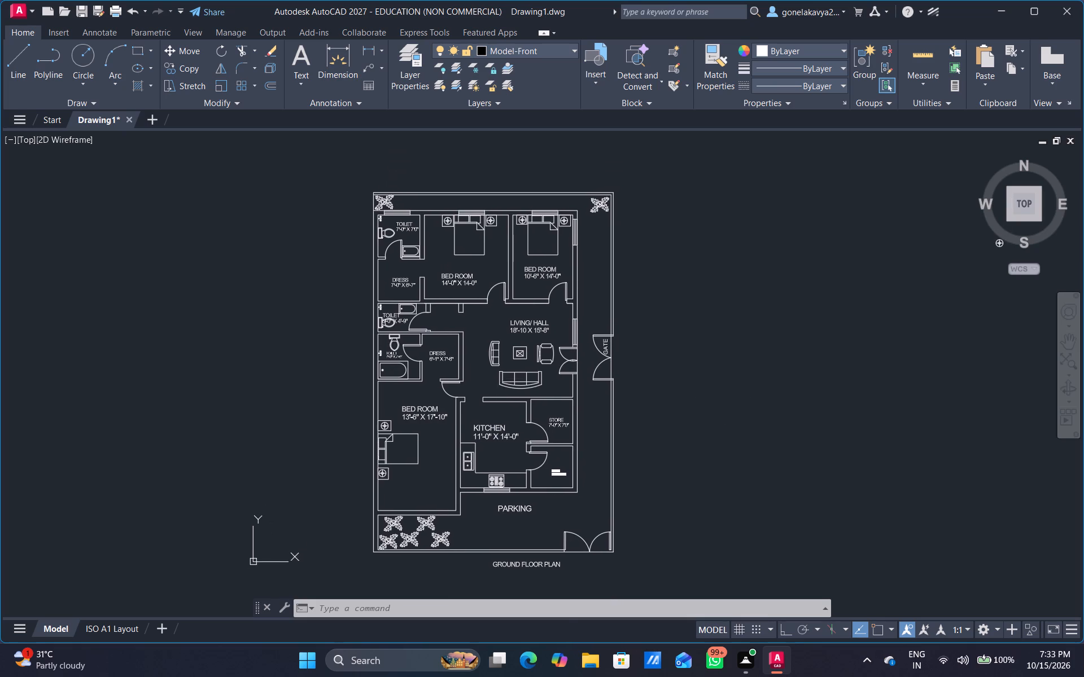
scroll(464, 328, "up", 1)
middle_click_drag(473, 340, 471, 366)
scroll(471, 366, "down", 1)
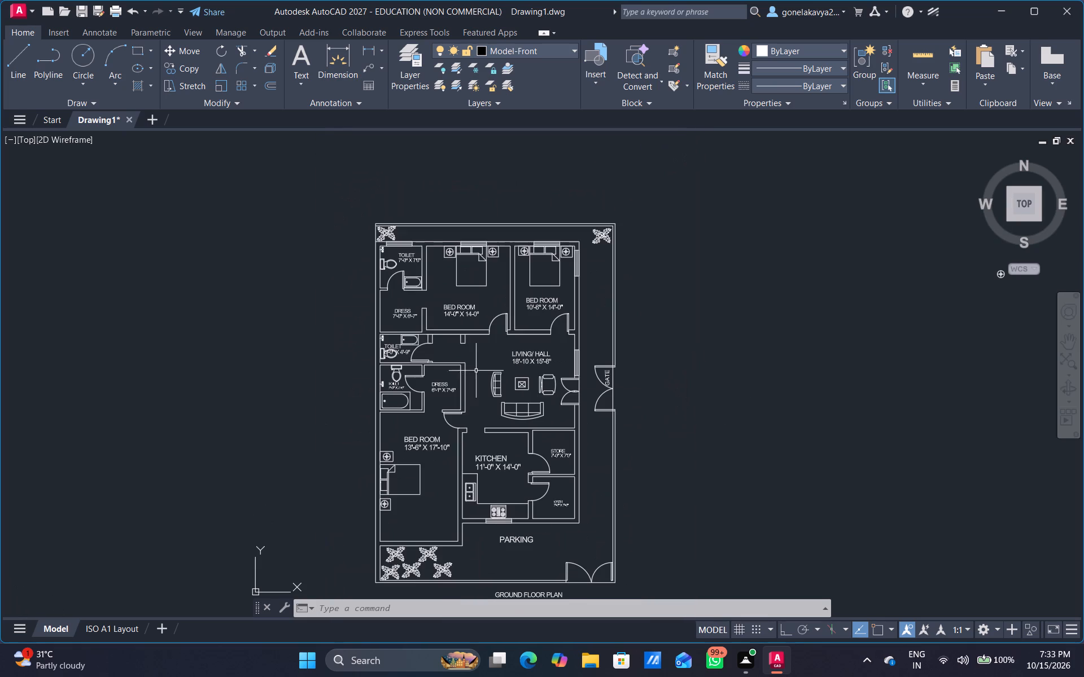
scroll(492, 375, "down", 1)
scroll(480, 367, "up", 1)
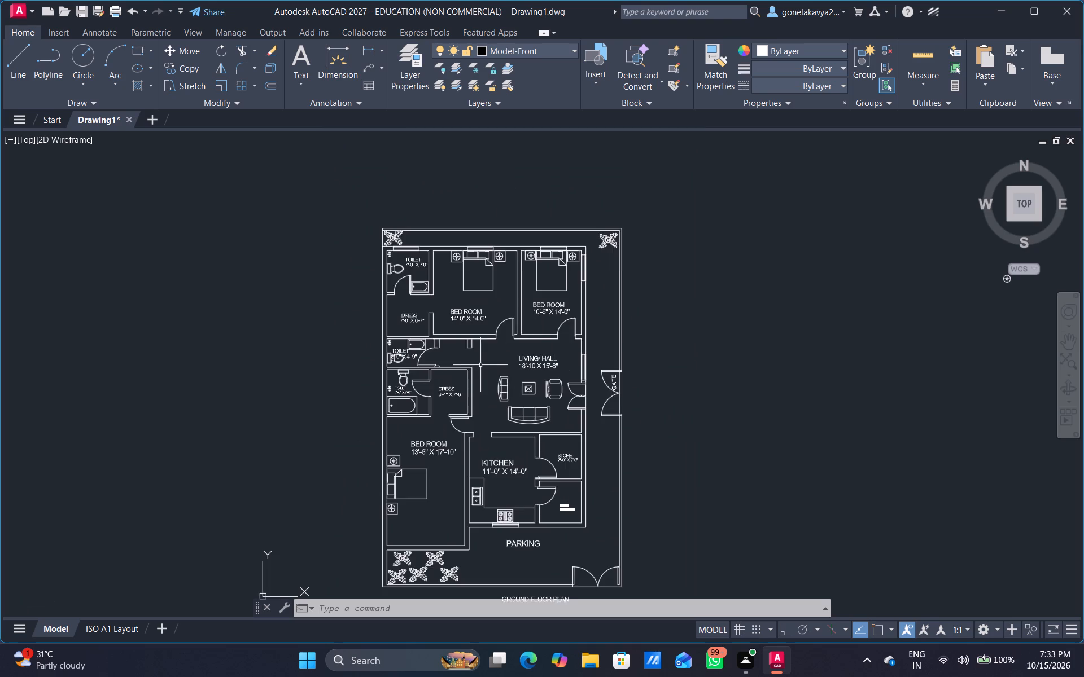
scroll(788, 302, "down", 1)
Erase the stray object lying in the empty area east of the plan.
left_click_drag(958, 318, 902, 263)
left_click(916, 255)
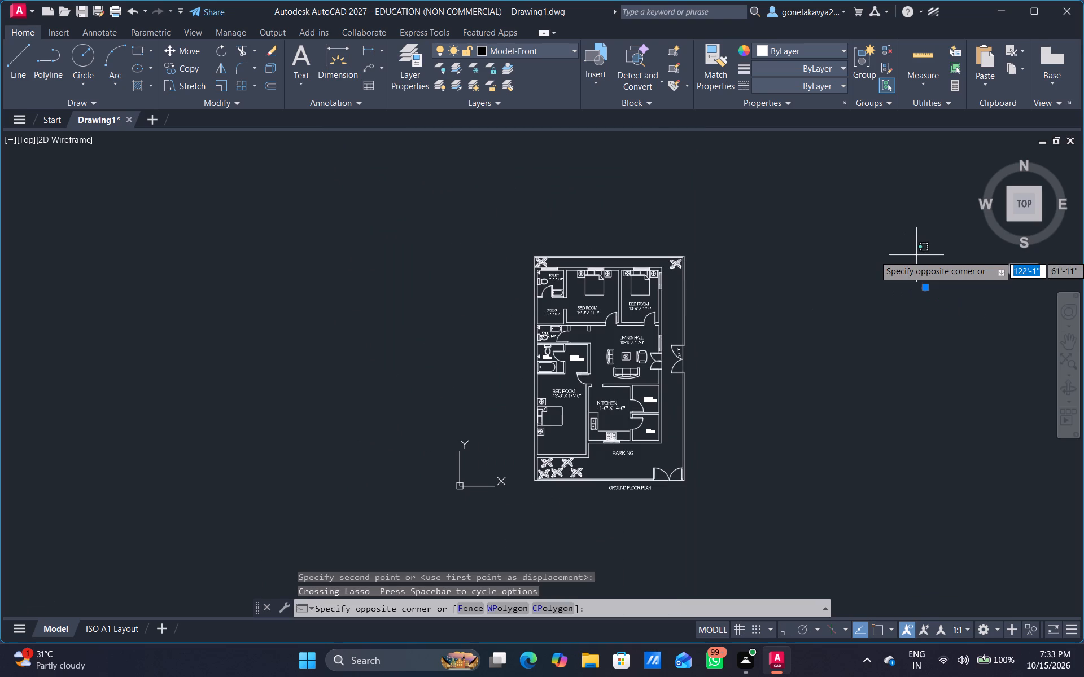
key("Delete")
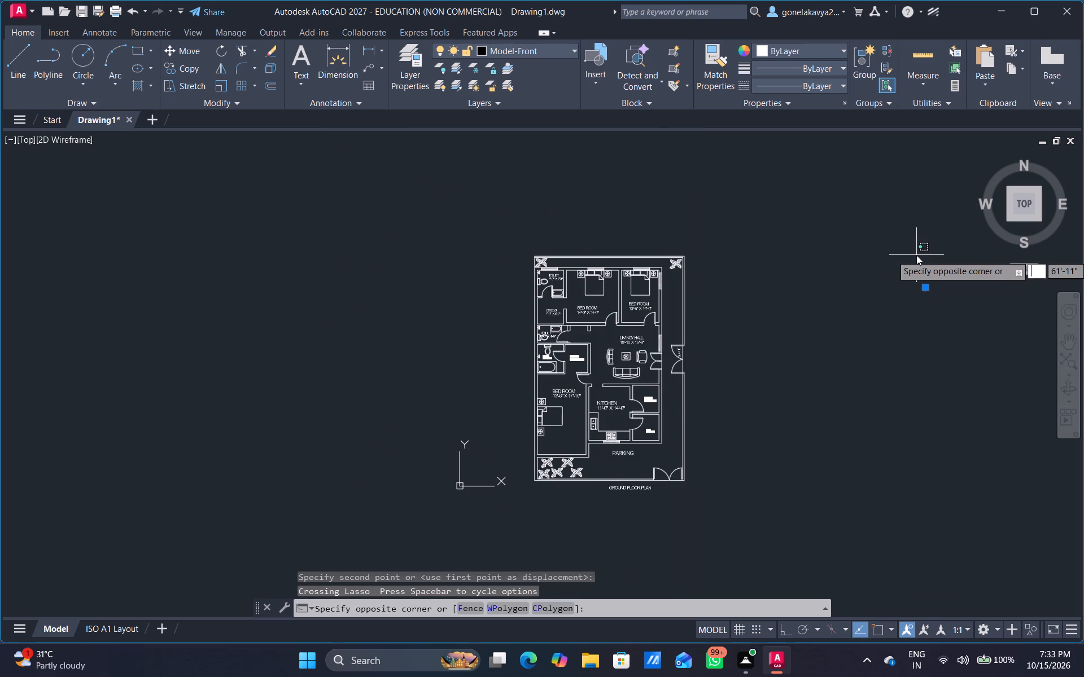
key("Delete")
key("Escape")
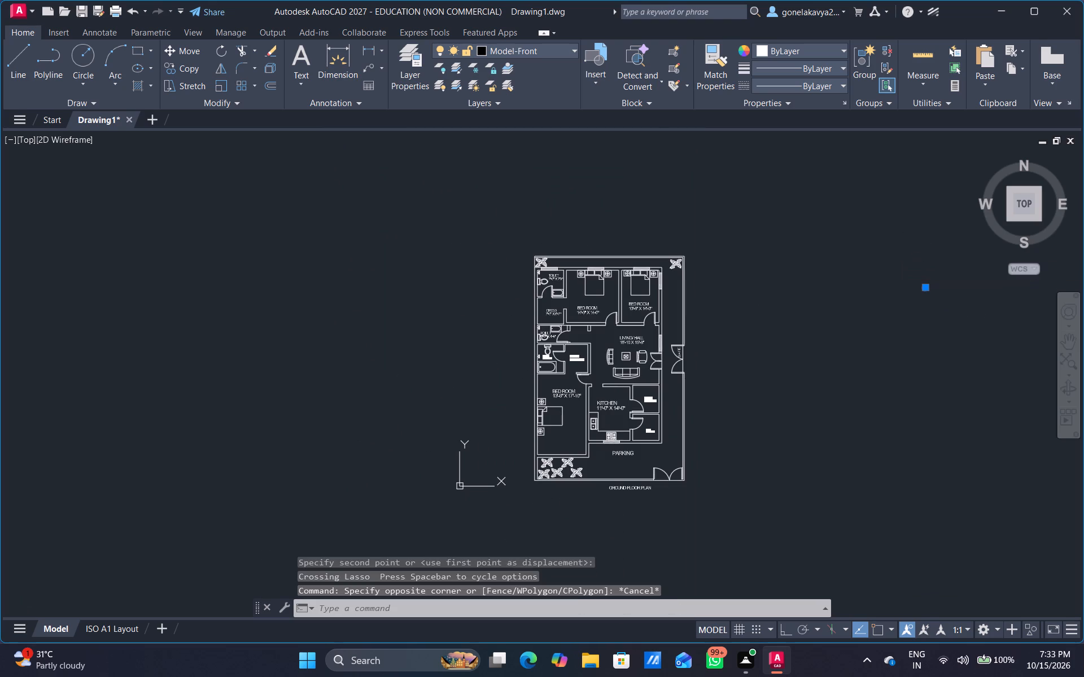
key("Delete")
Dimension the overall width of the plan along the top outer boundary line, placing the dimension line above the plan.
scroll(536, 358, "up", 1)
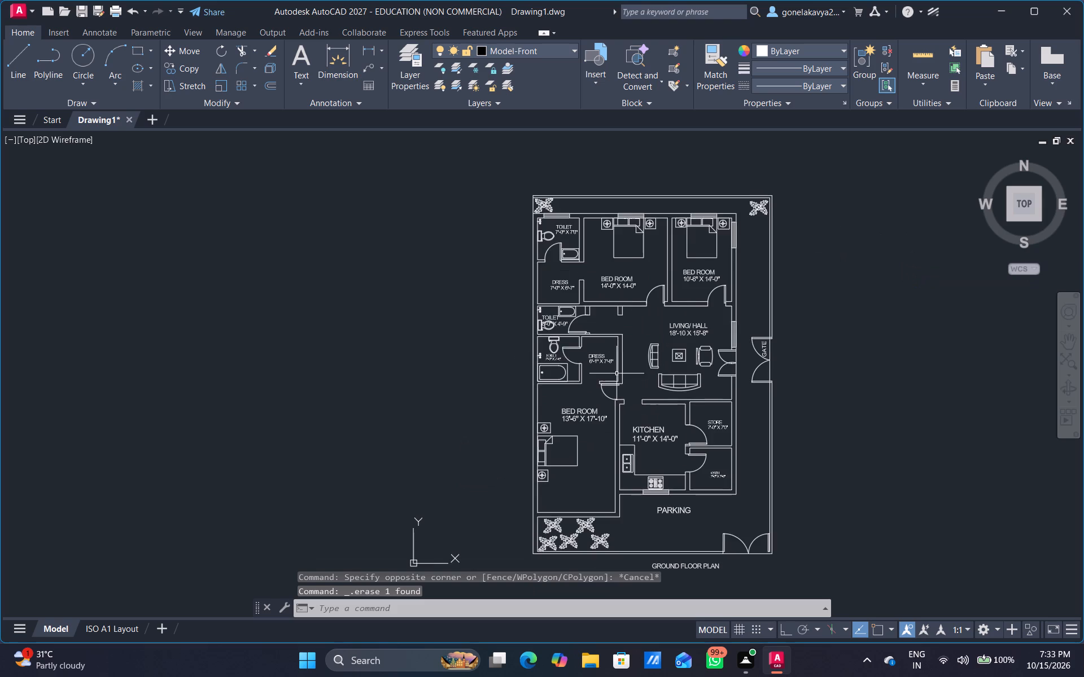
middle_click_drag(618, 375, 487, 359)
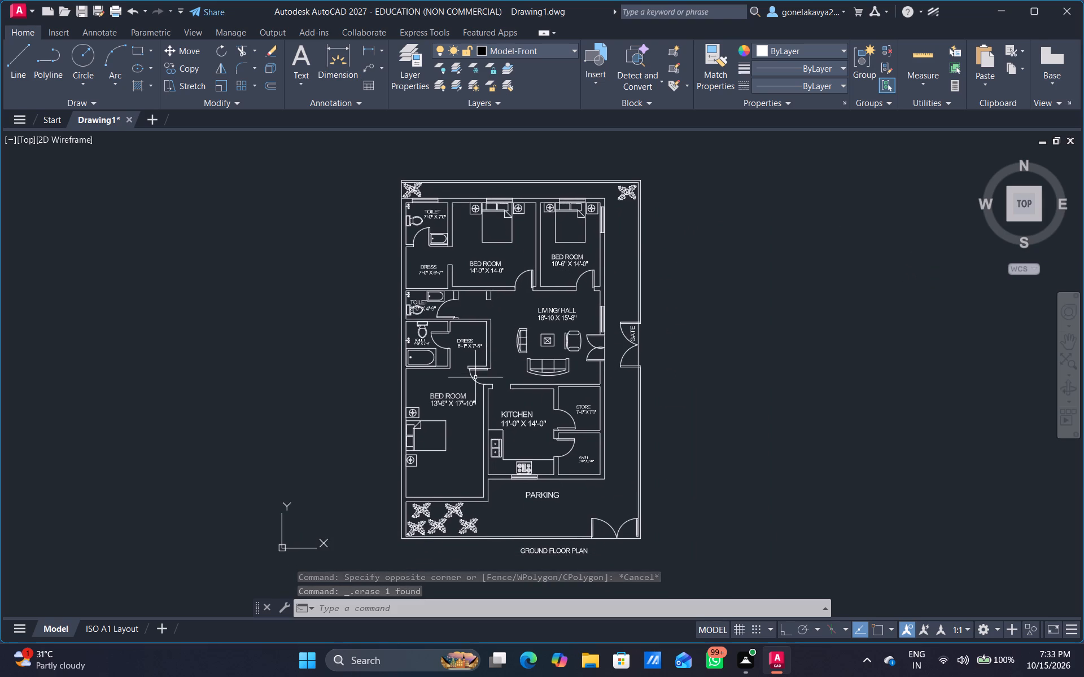
middle_click_drag(477, 294, 475, 338)
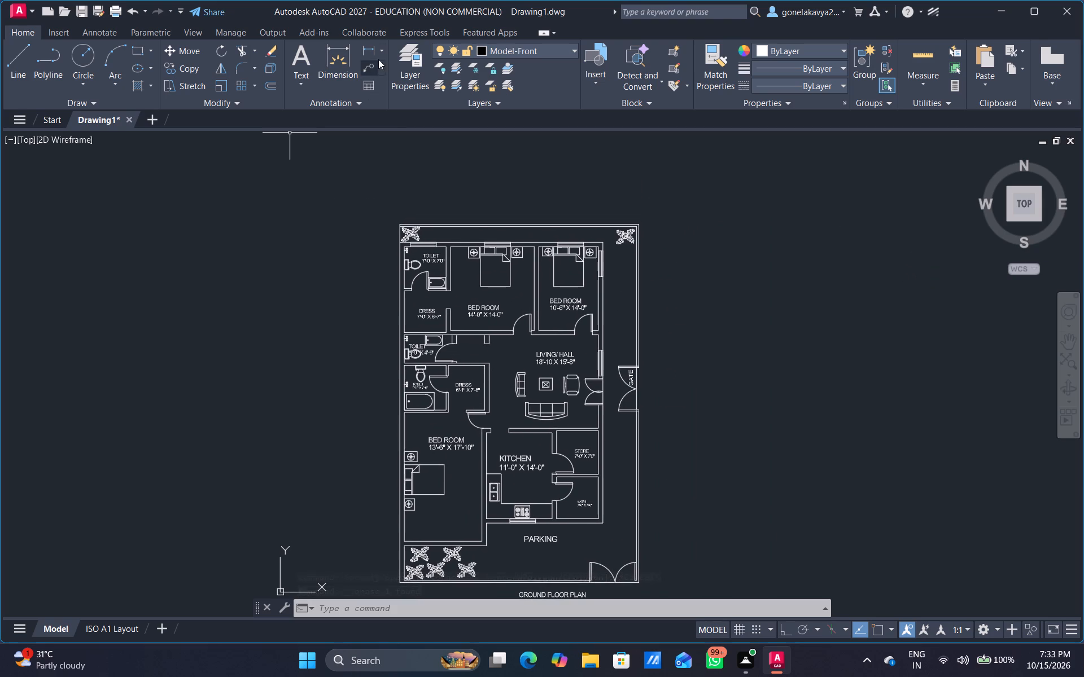
left_click(344, 58)
scroll(448, 162, "up", 2)
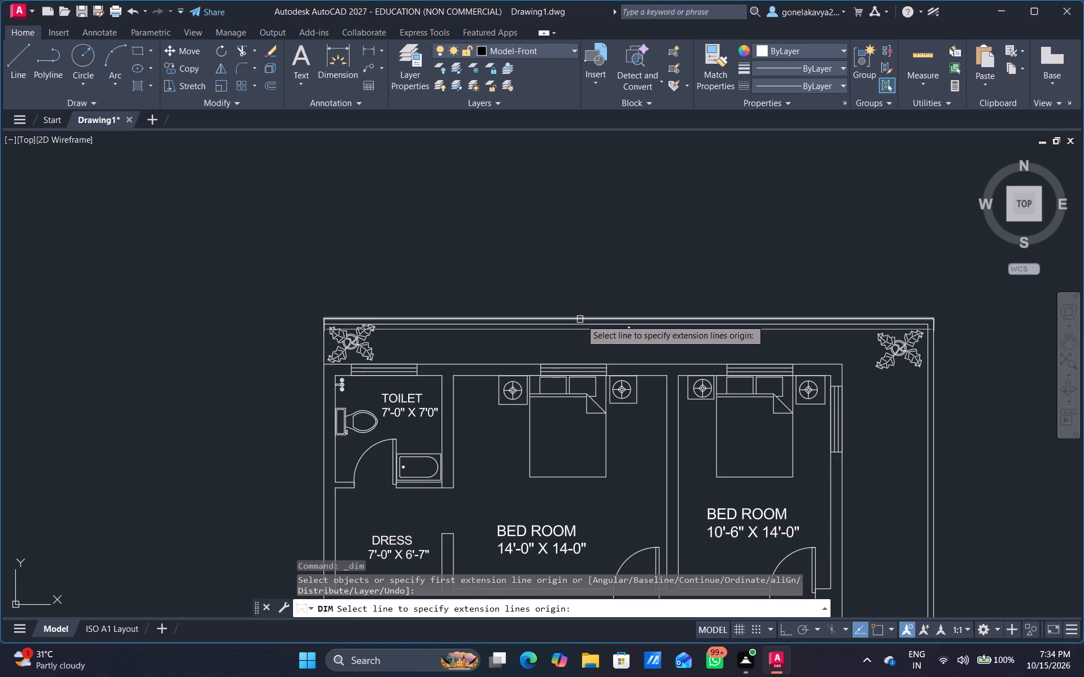
left_click_drag(581, 319, 589, 304)
left_click(596, 261)
scroll(642, 269, "up", 2)
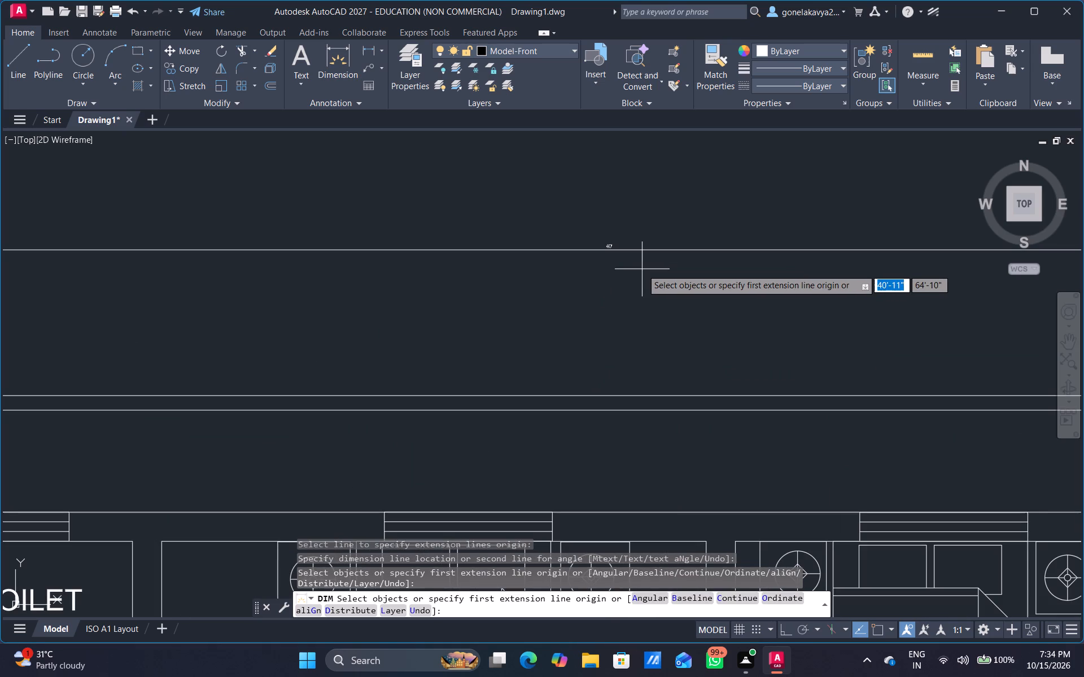
scroll(642, 269, "up", 1)
scroll(642, 269, "down", 3)
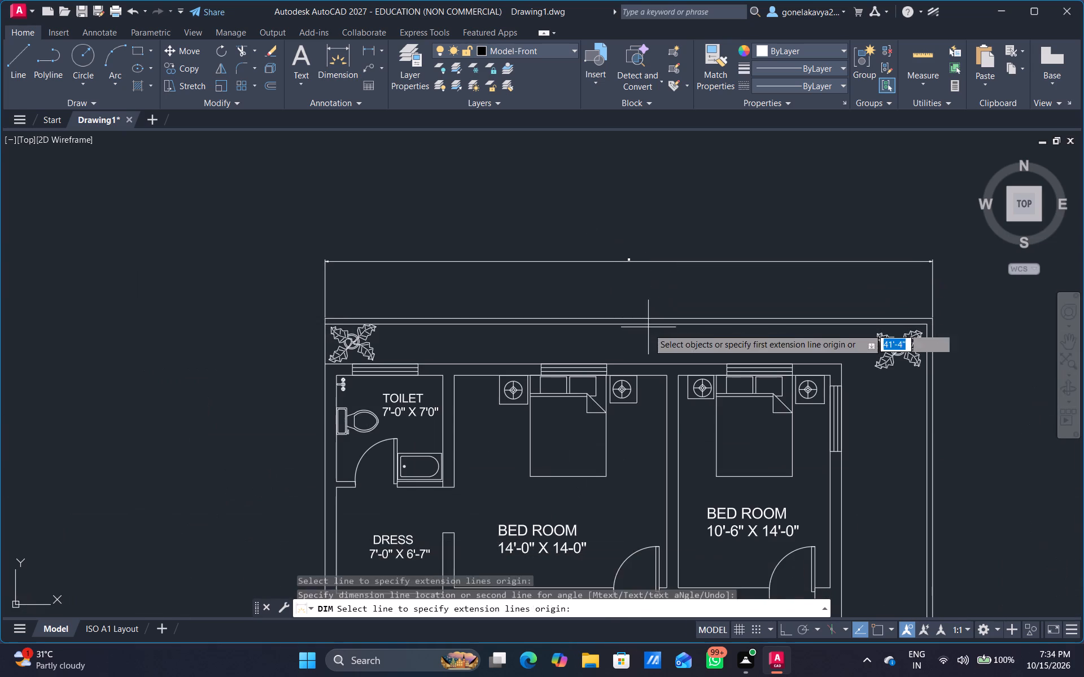
Dimension the overall length of the plan along the left outer boundary line, placing the dimension line outside it.
middle_click_drag(648, 342, 695, 168)
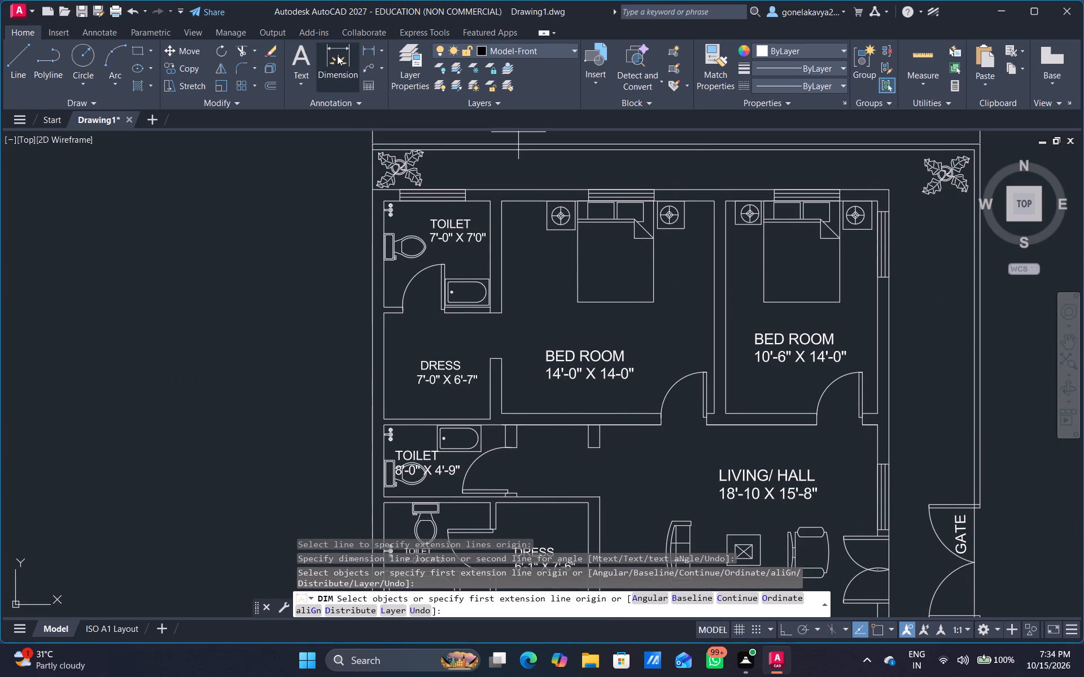
left_click(337, 55)
left_click_drag(371, 257, 361, 261)
left_click(297, 269)
Examine the left boundary's dimension text and the placement of both overall dimensions around the plan, then leave the Dimension command.
scroll(309, 336, "down", 2)
middle_click_drag(293, 420, 405, 274)
scroll(418, 255, "up", 4)
middle_click_drag(432, 368, 451, 277)
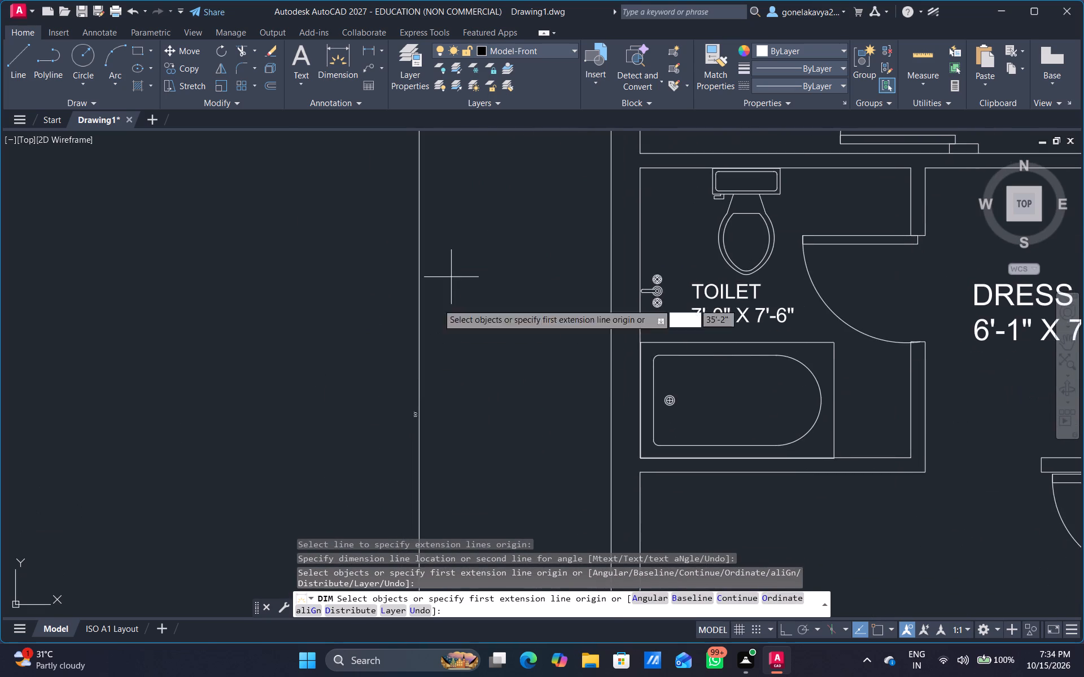
scroll(409, 372, "up", 2)
scroll(526, 379, "down", 4)
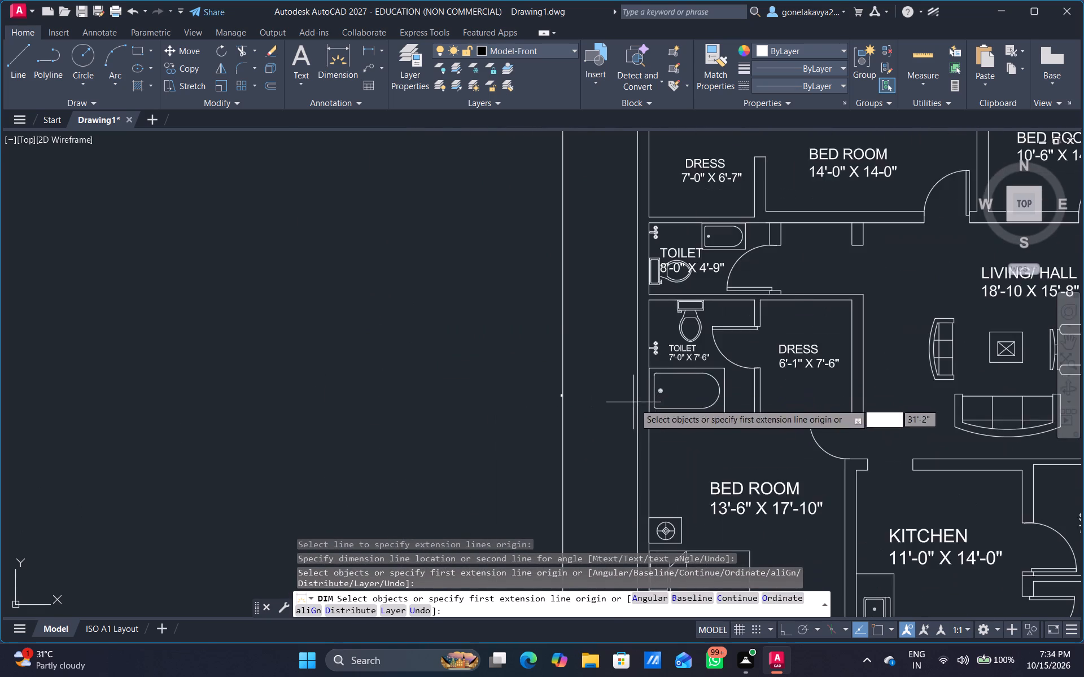
scroll(643, 415, "down", 3)
scroll(626, 425, "up", 2)
middle_click_drag(627, 423, 626, 419)
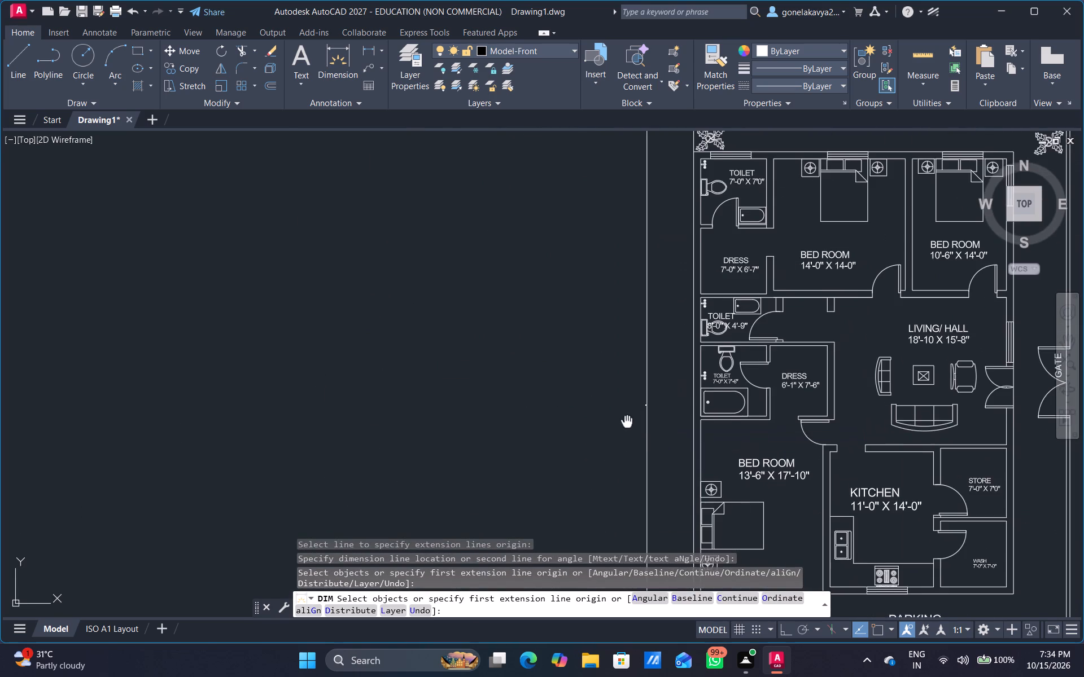
middle_click_drag(626, 419, 314, 334)
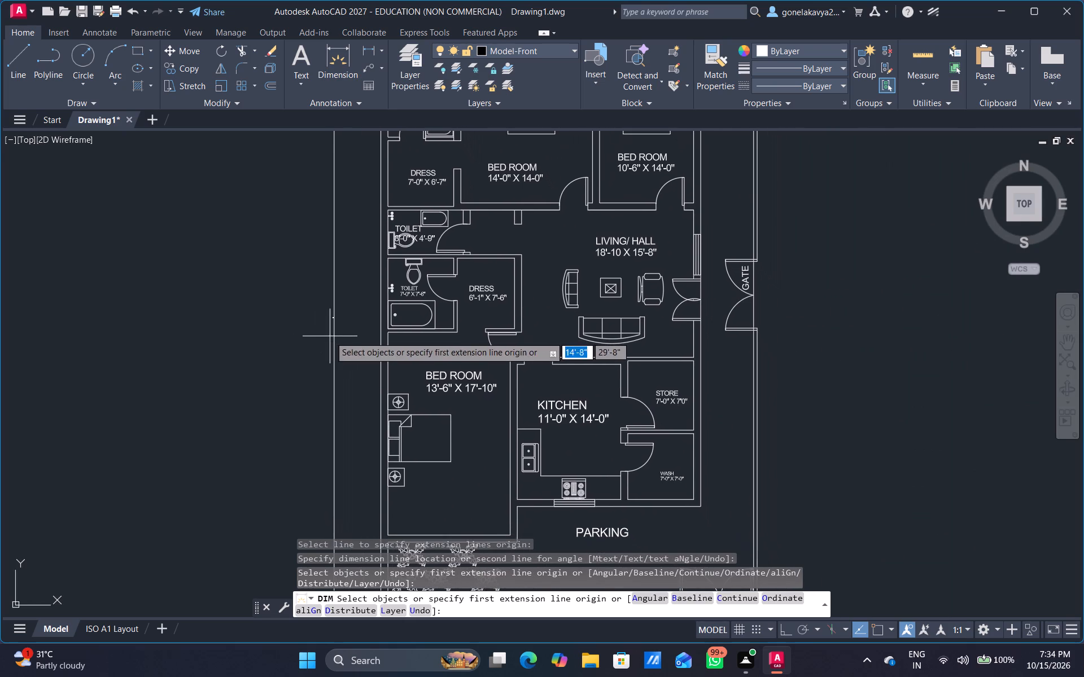
scroll(330, 336, "down", 1)
middle_click_drag(336, 356, 357, 396)
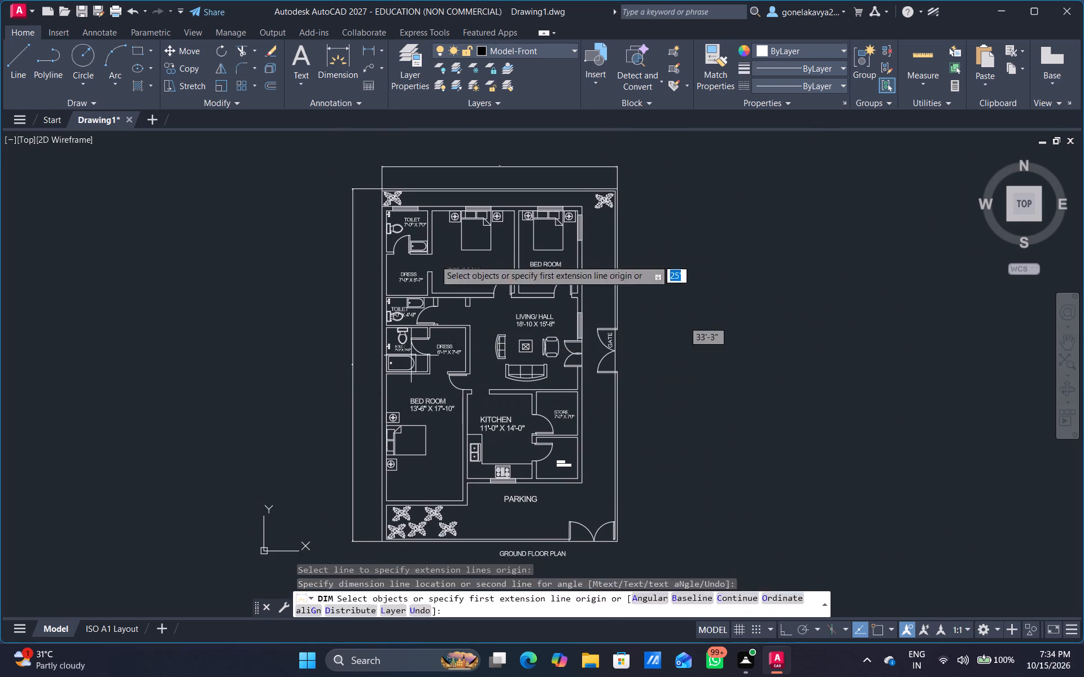
key("Escape")
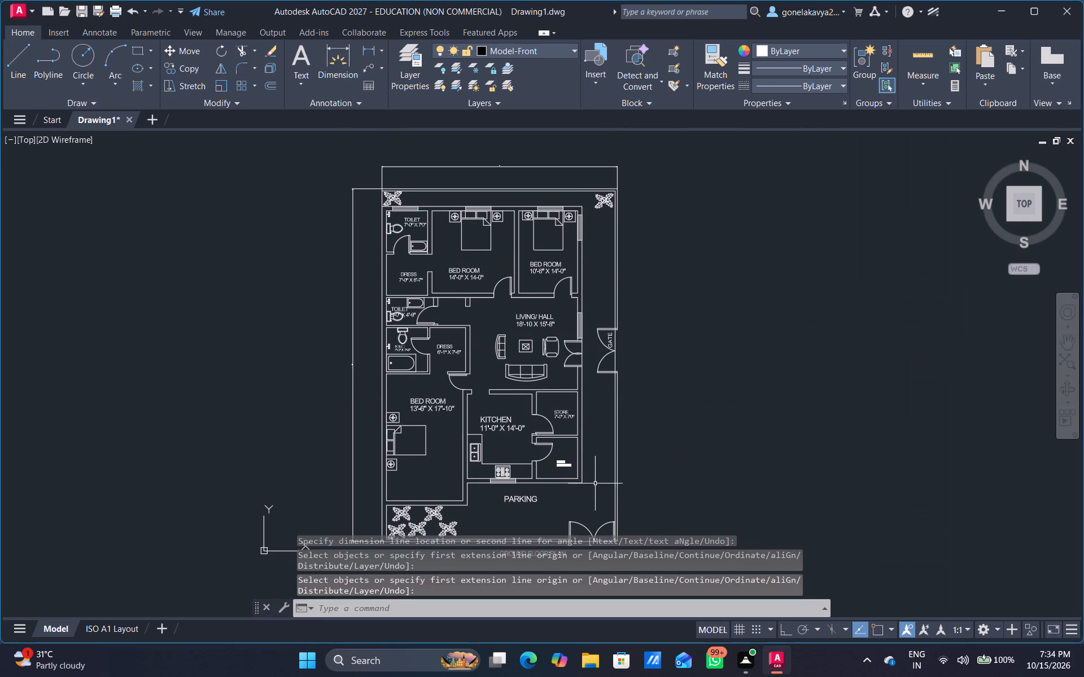
Draw a rectangular border about 62'-9" by 80'-8" around the plan, its title and both overall dimensions.
scroll(735, 445, "down", 1)
middle_click_drag(739, 446, 729, 436)
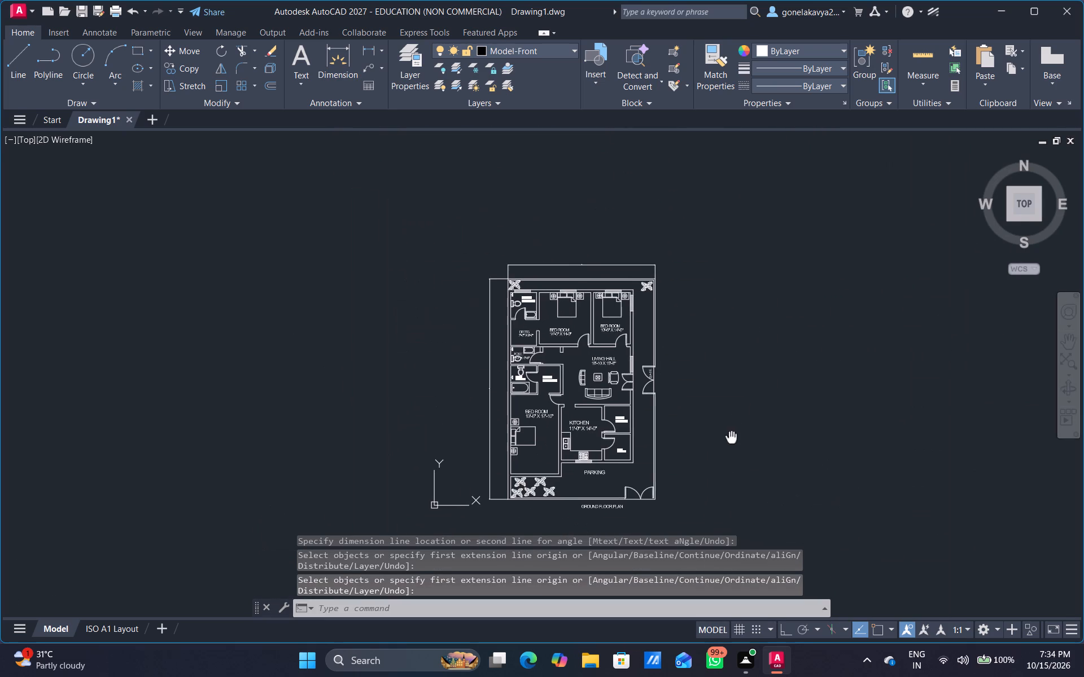
middle_click_drag(729, 436, 700, 398)
type("REC")
key("space")
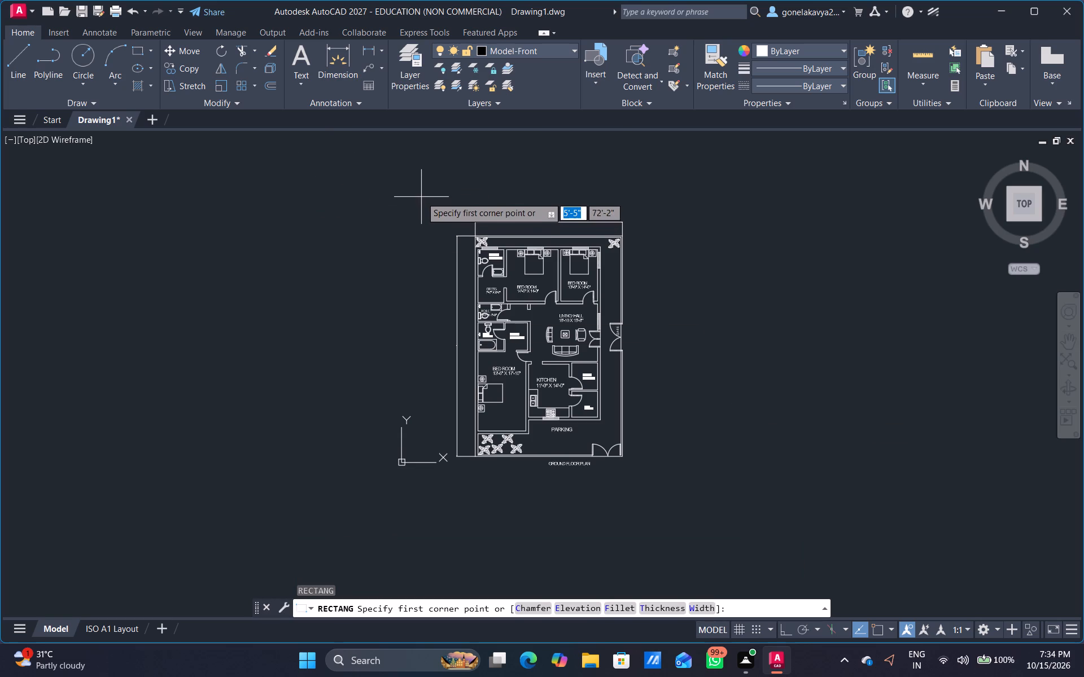
left_click_drag(421, 192, 439, 258)
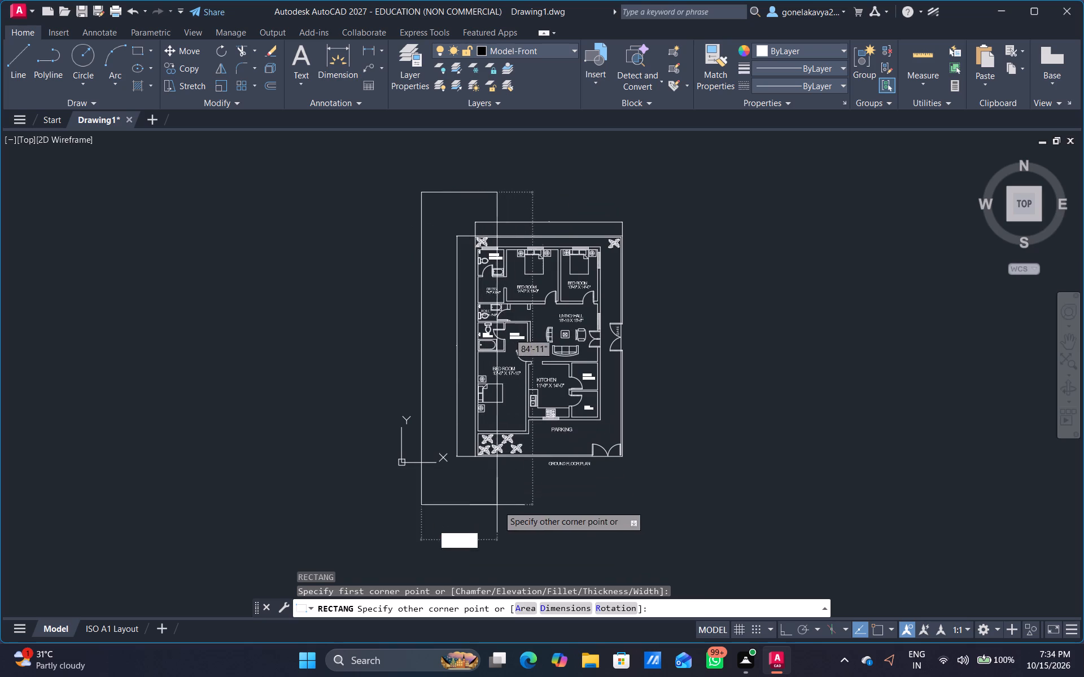
left_click(652, 489)
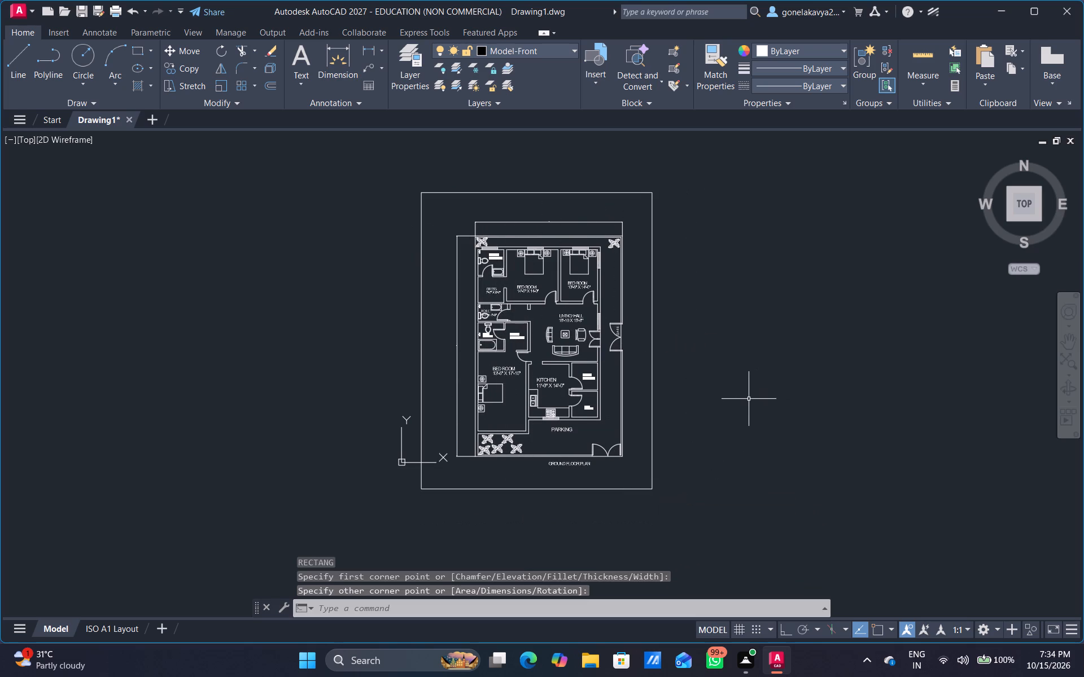
Save the drawing to the Desktop under the file name 15 222222.
key("ctrl+s")
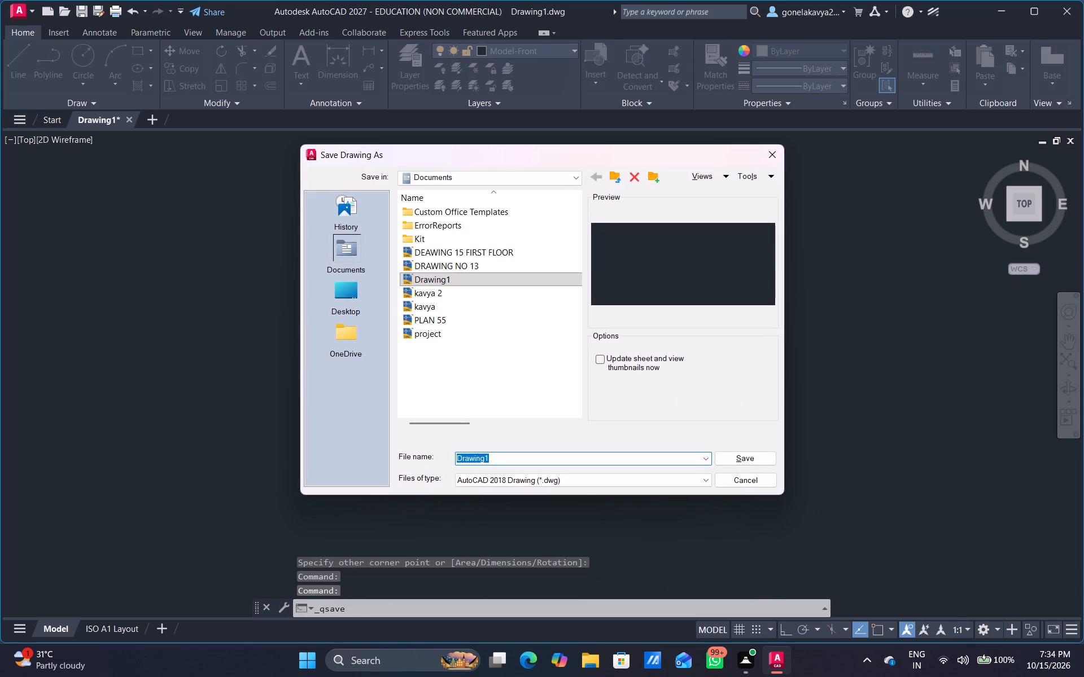
key("BackSpace")
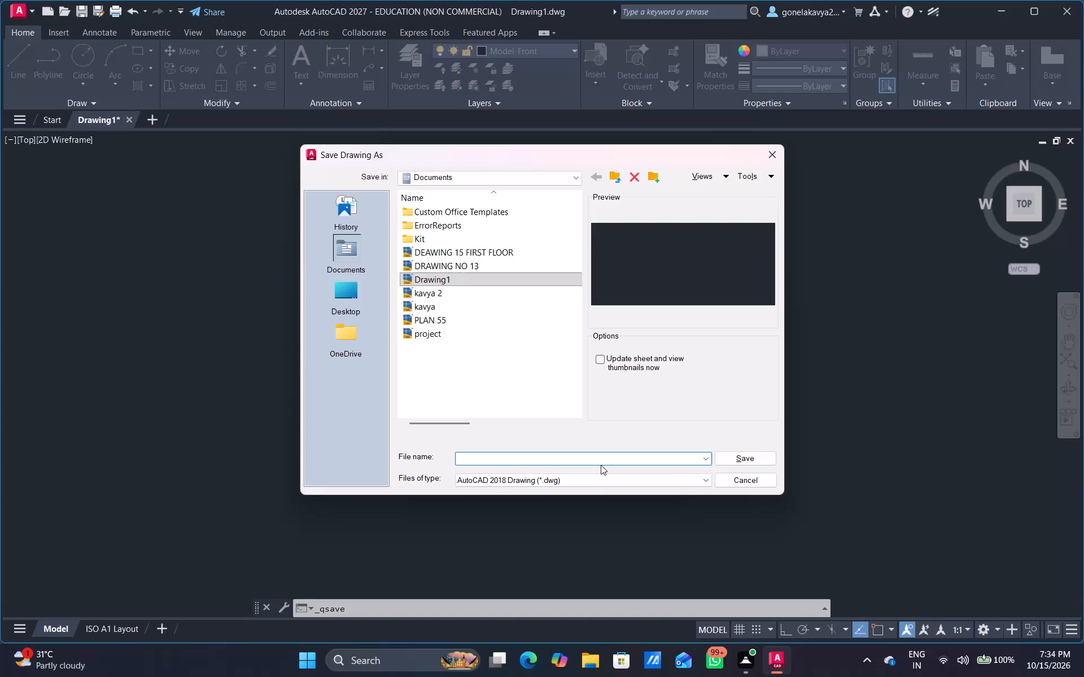
type("PLAN")
key("space")
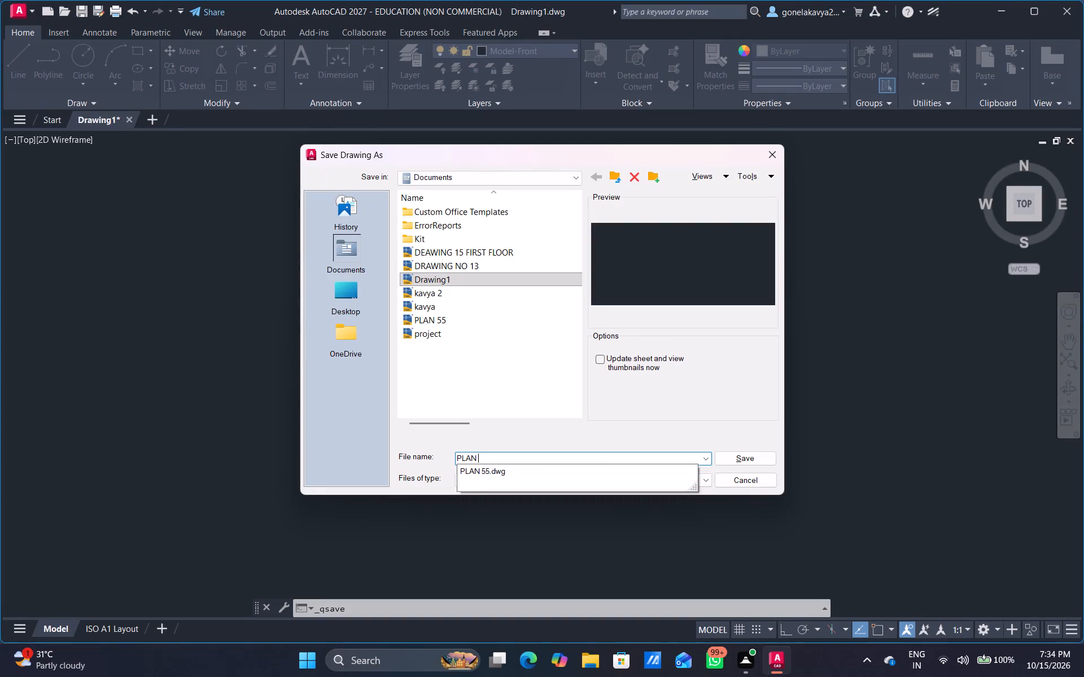
key("BackSpace")
key("BackSpace")
key("BackSpace")
key("BackSpace")
key("BackSpace")
key("BackSpace")
key("BackSpace")
key("BackSpace")
key("BackSpace")
key("BackSpace")
key("BackSpace")
key("BackSpace")
key("1")
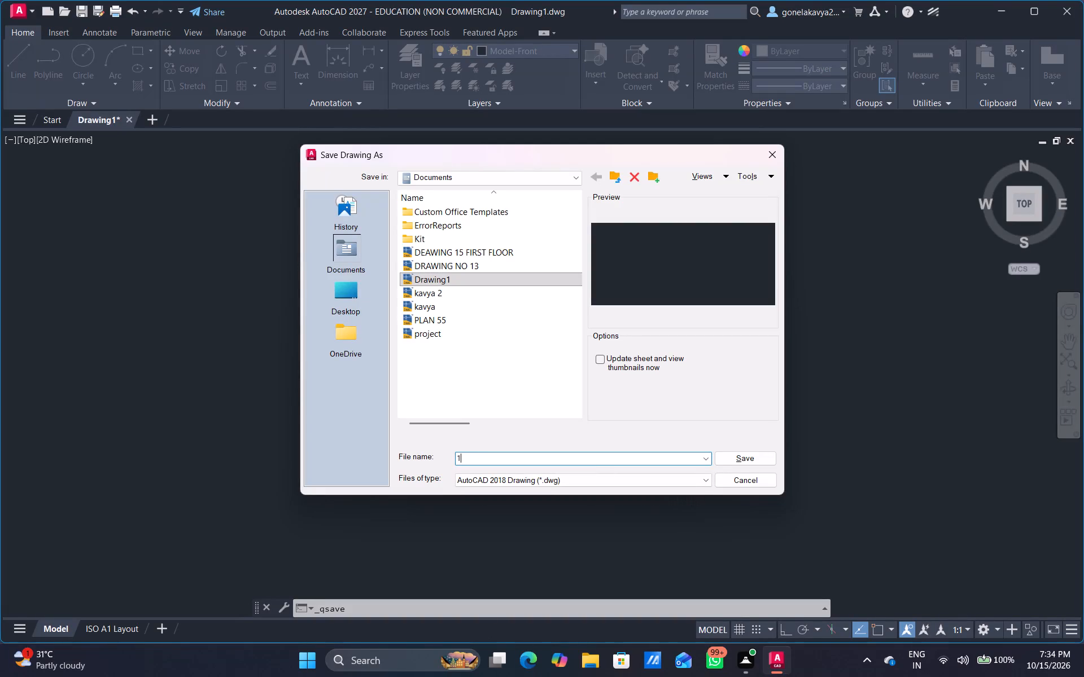
type("5 222222")
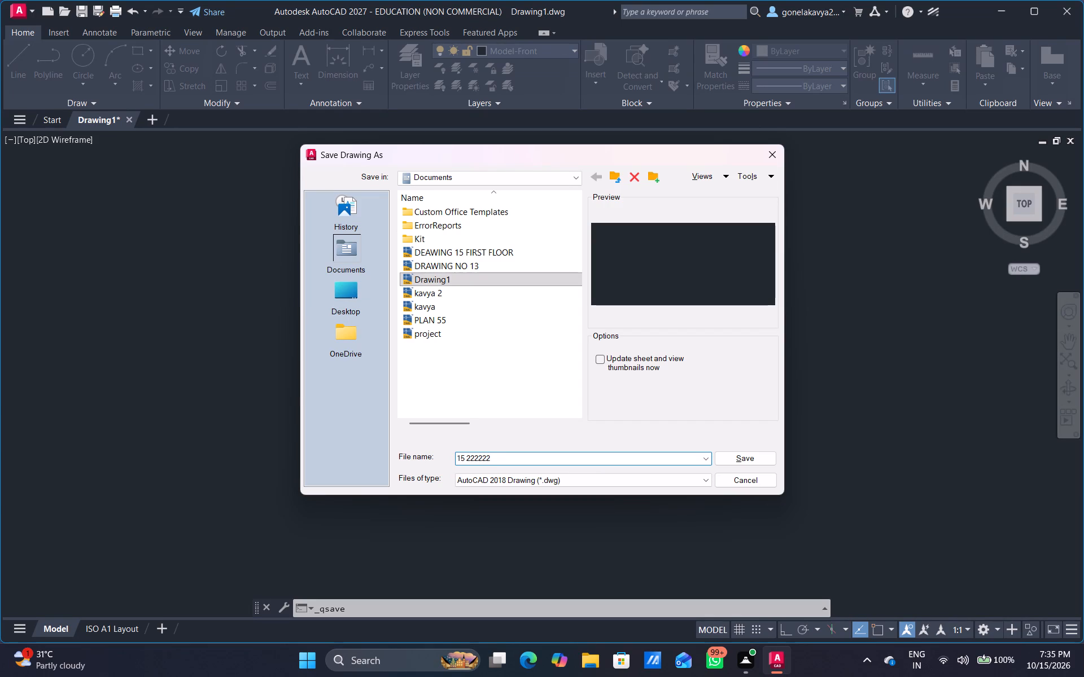
key("space")
left_click(355, 298)
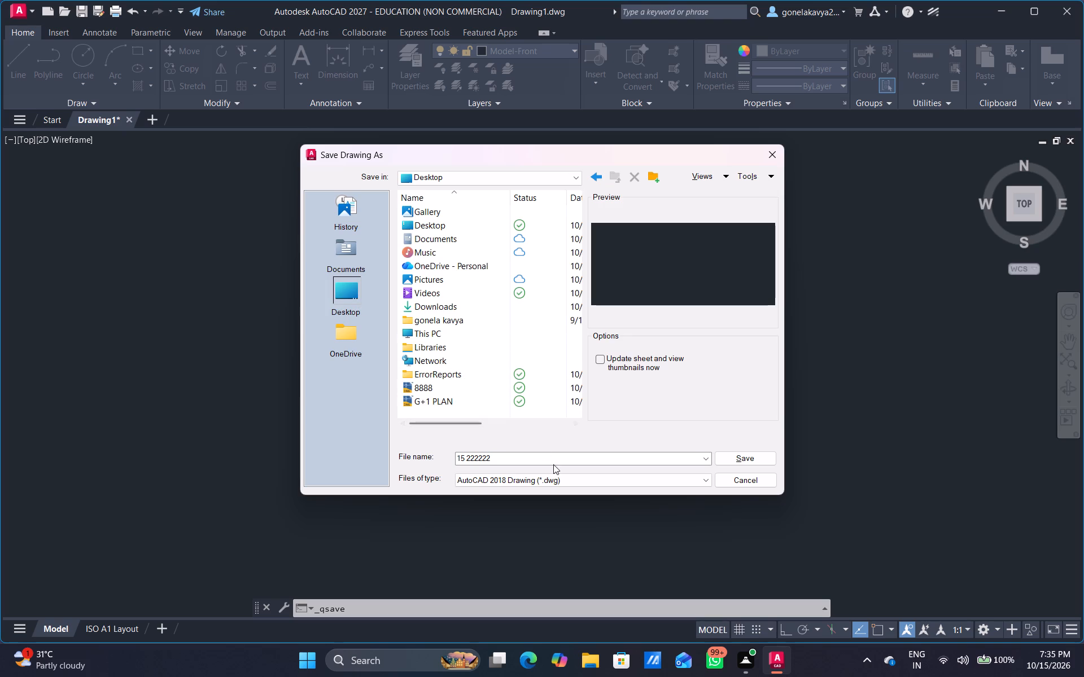
left_click(763, 458)
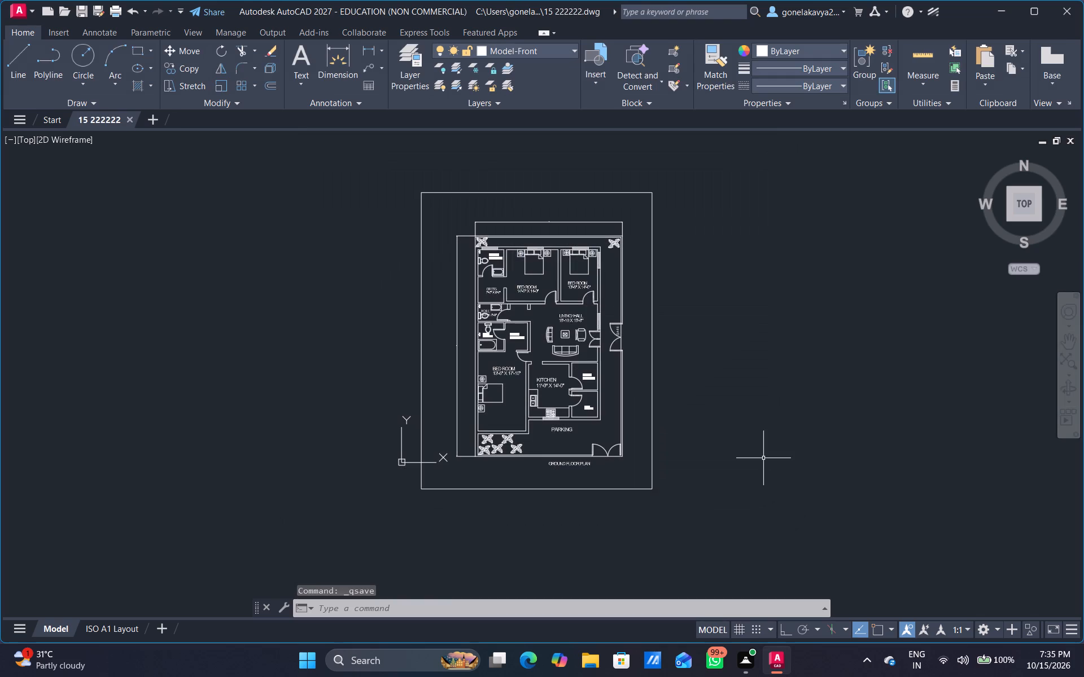
Set up a plot with the DWG To PDF.pc3 plotter and a window plot area enclosing the whole rectangular border.
type("PLOT")
key("Return")
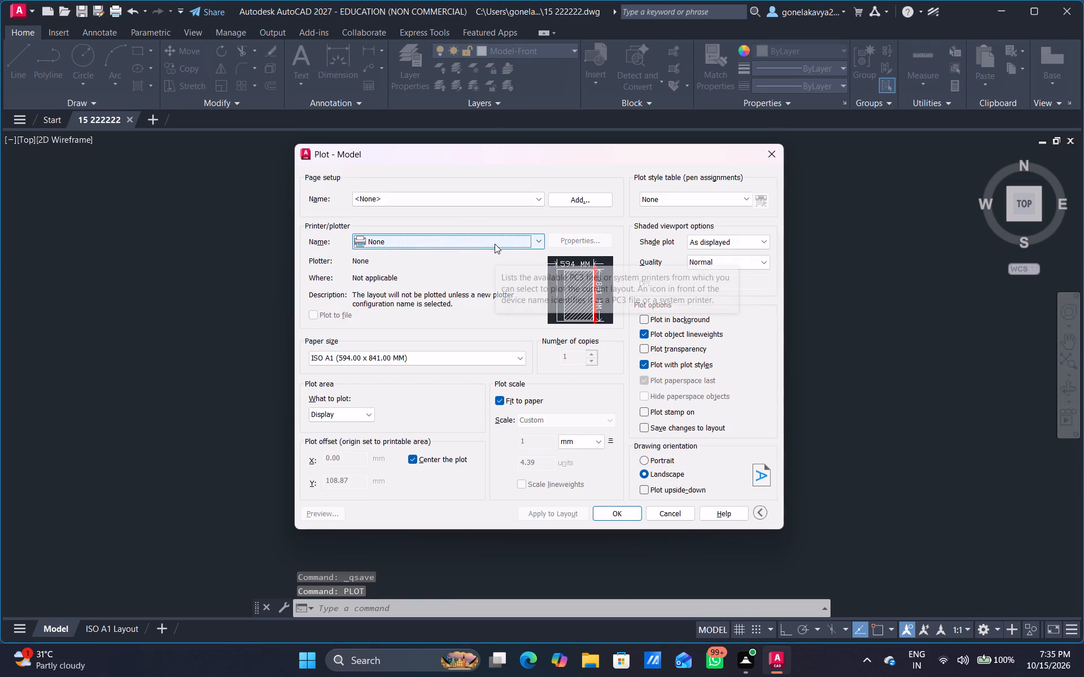
left_click(495, 244)
left_click(469, 393)
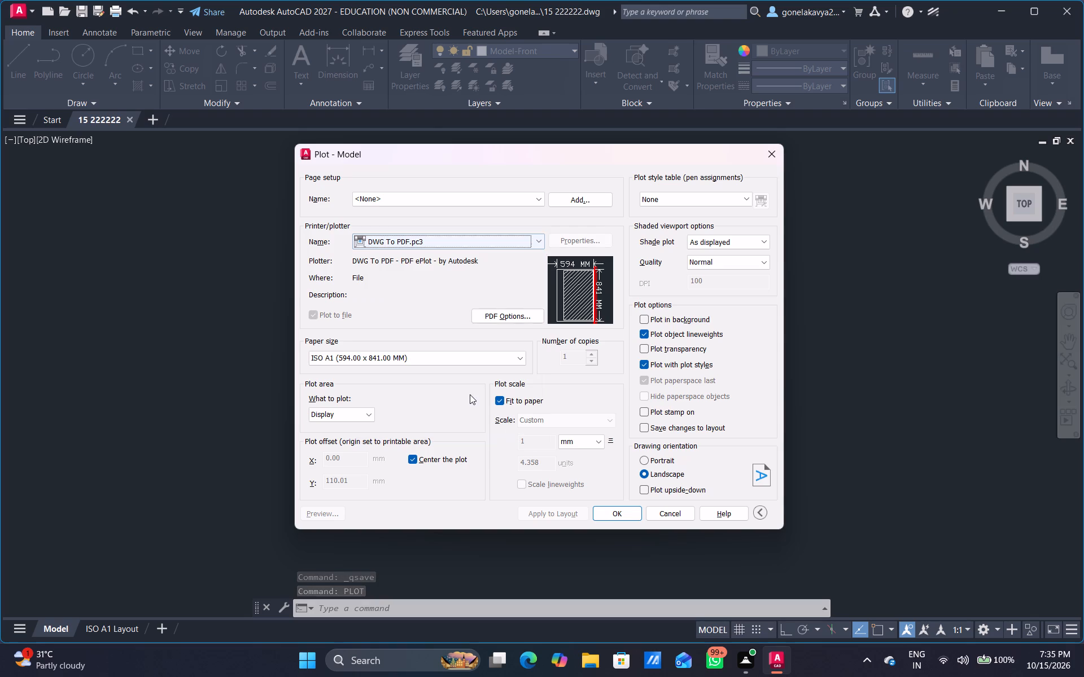
left_click(367, 413)
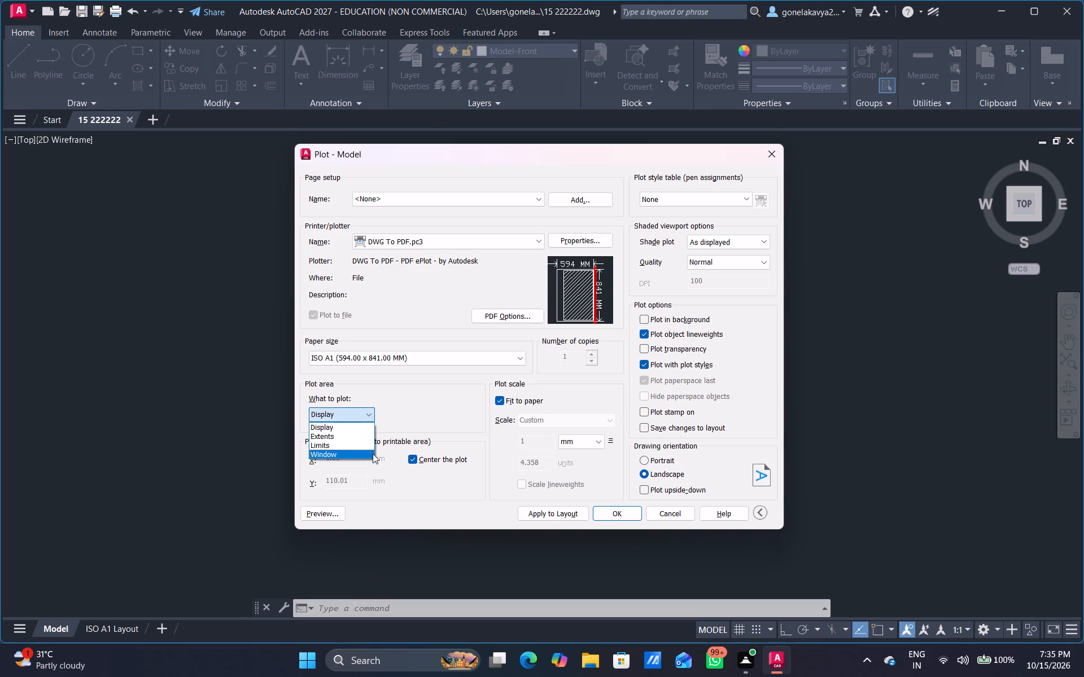
left_click(373, 454)
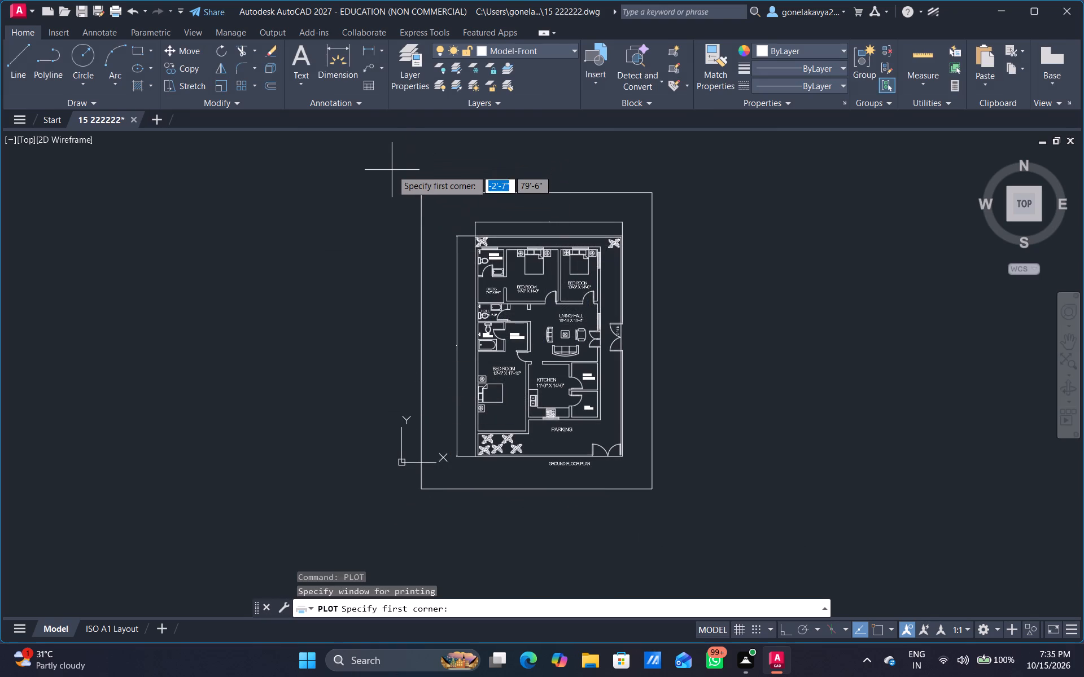
left_click(388, 162)
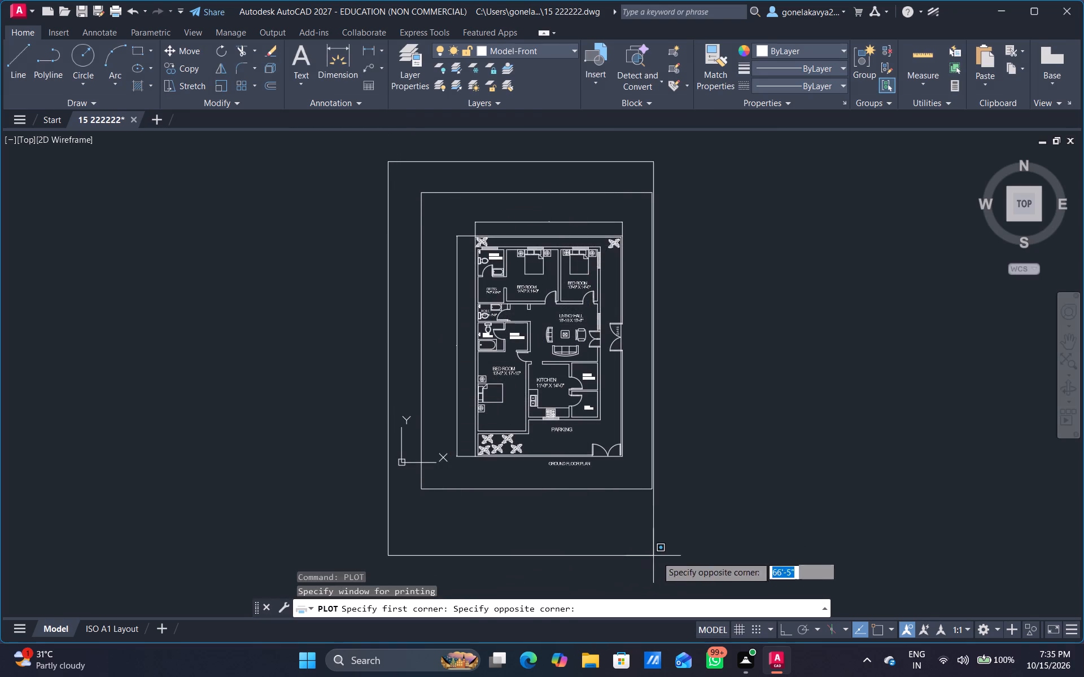
left_click(702, 525)
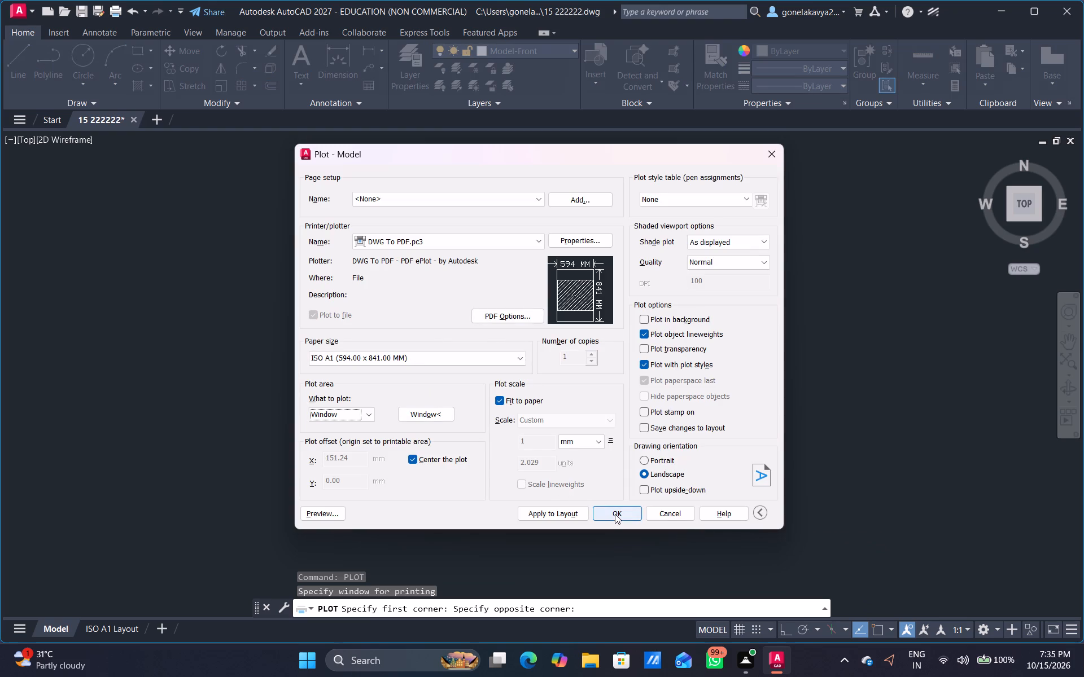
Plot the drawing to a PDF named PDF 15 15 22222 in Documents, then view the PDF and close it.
left_click(615, 514)
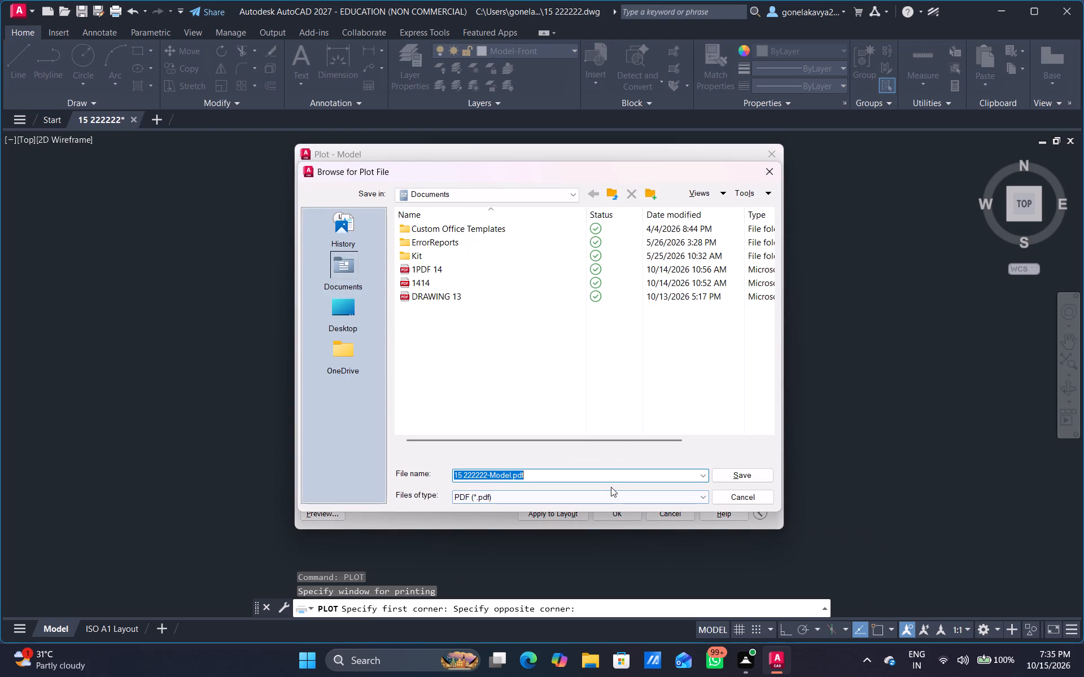
key("BackSpace")
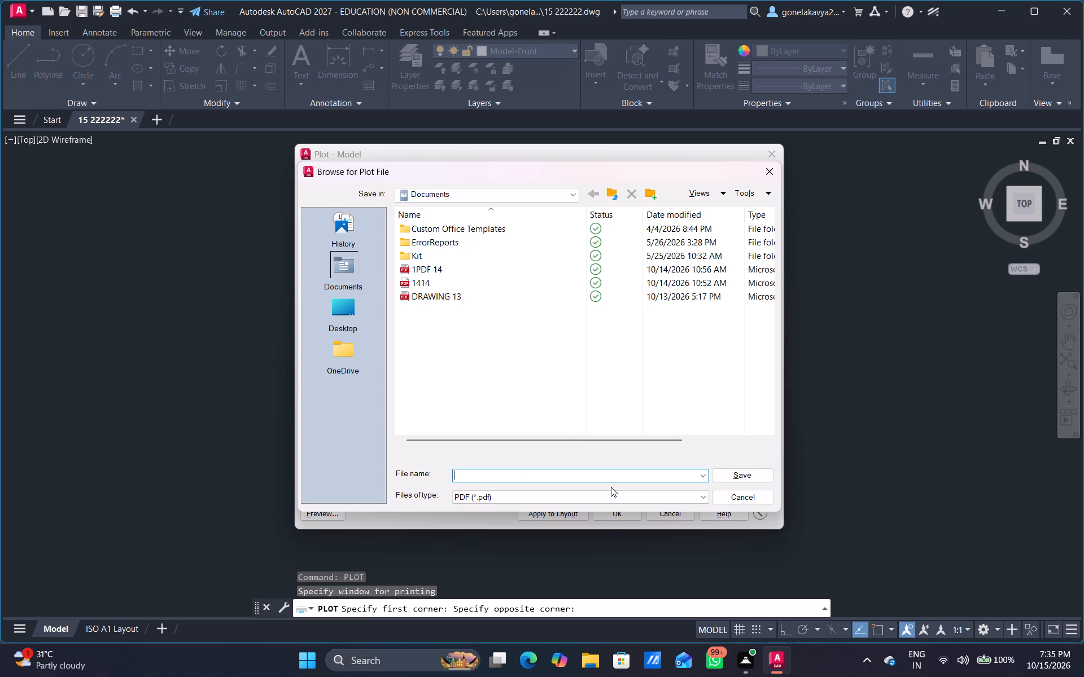
type("PDF")
key("space")
type("15")
key("space")
type("15 22222")
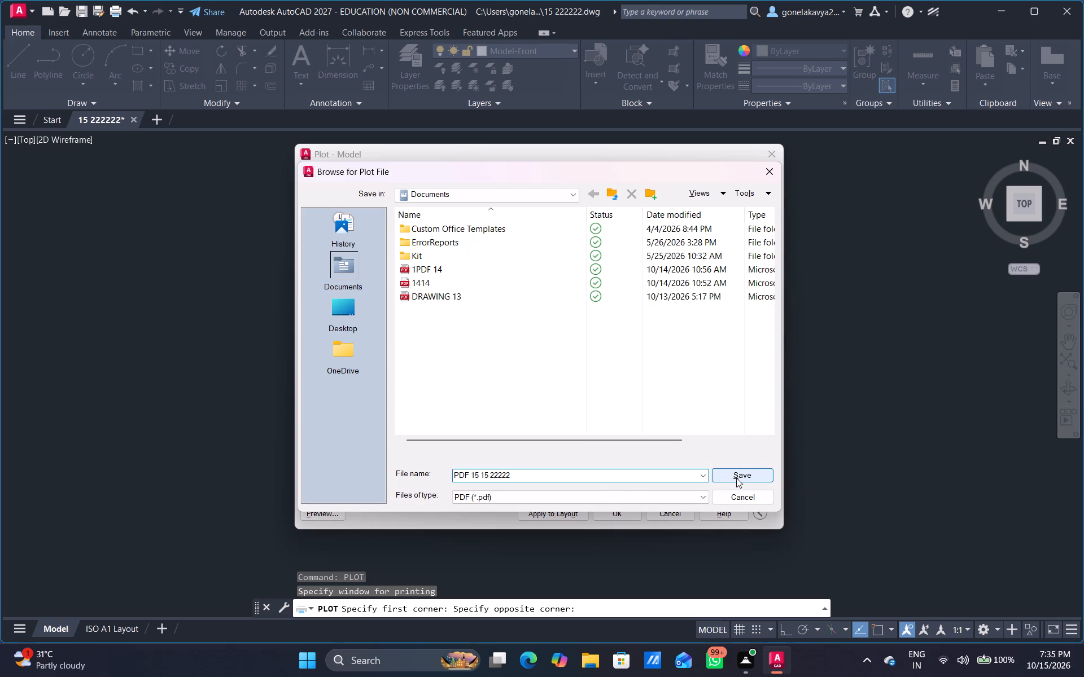
left_click(738, 474)
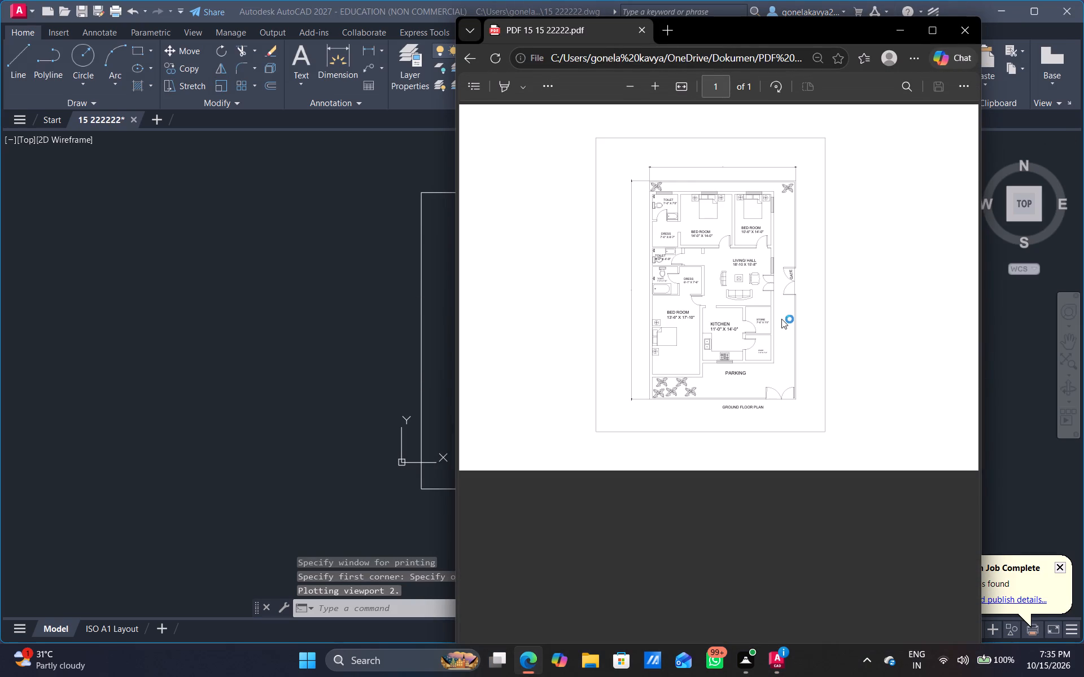
scroll(767, 319, "up", 2)
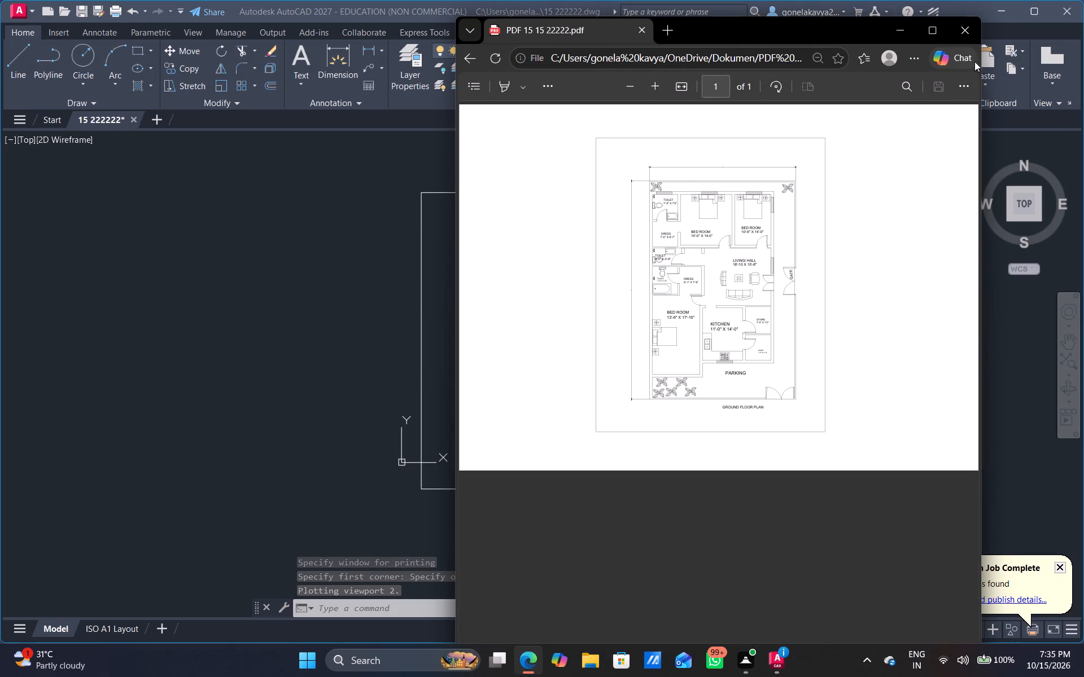
left_click(973, 33)
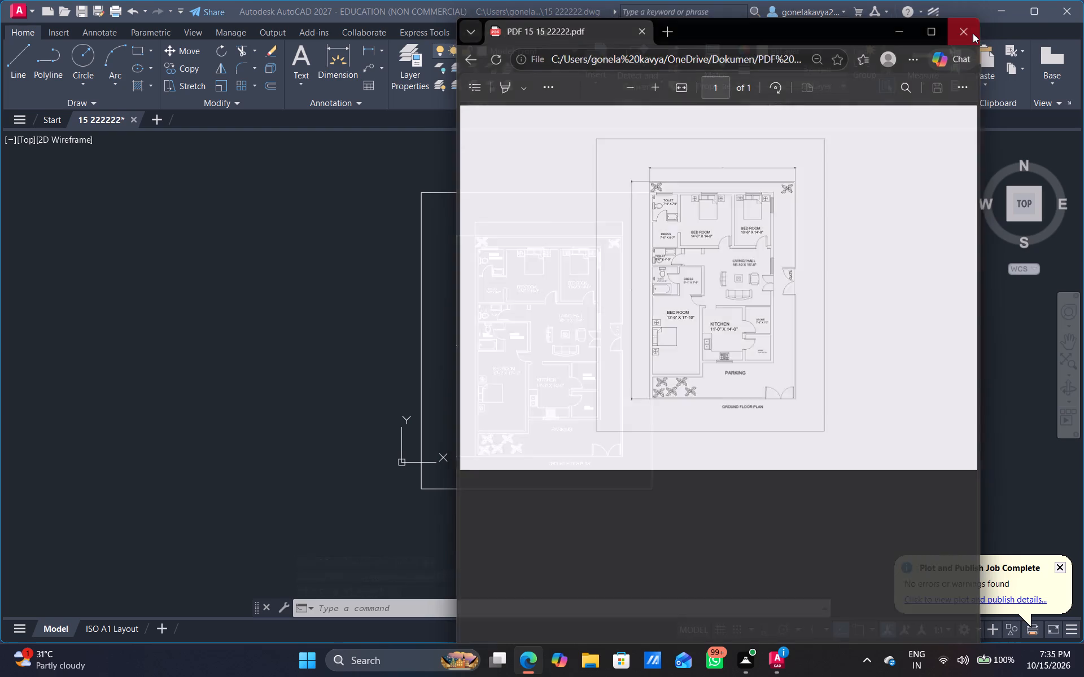
Run the LOGFILEOFF command.
left_click(570, 608)
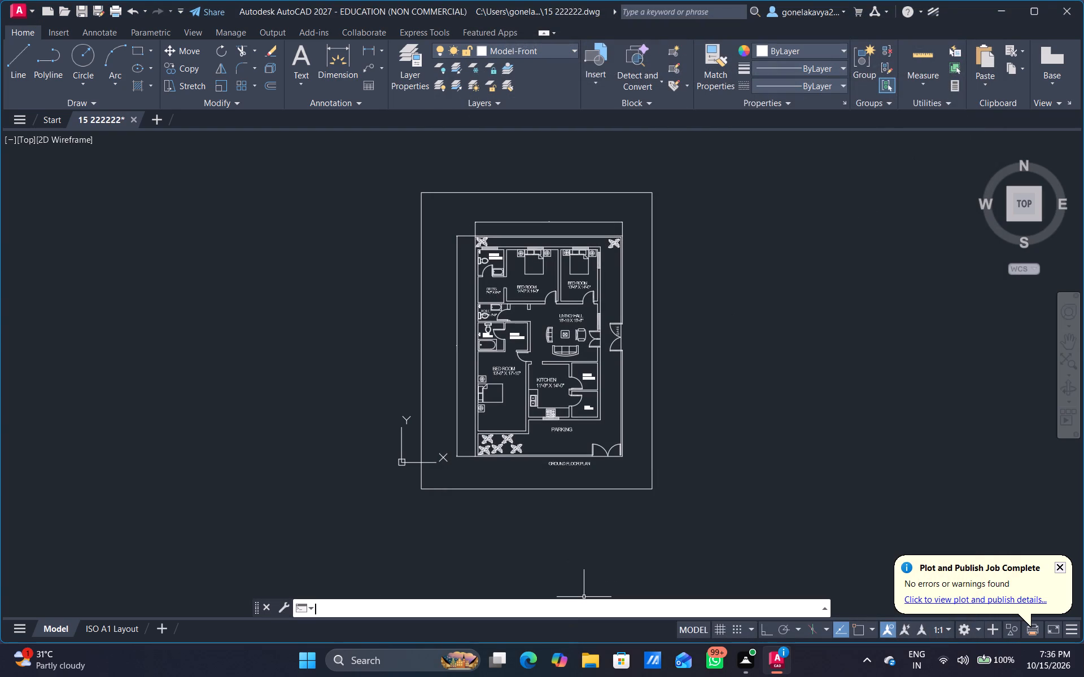
type("LO")
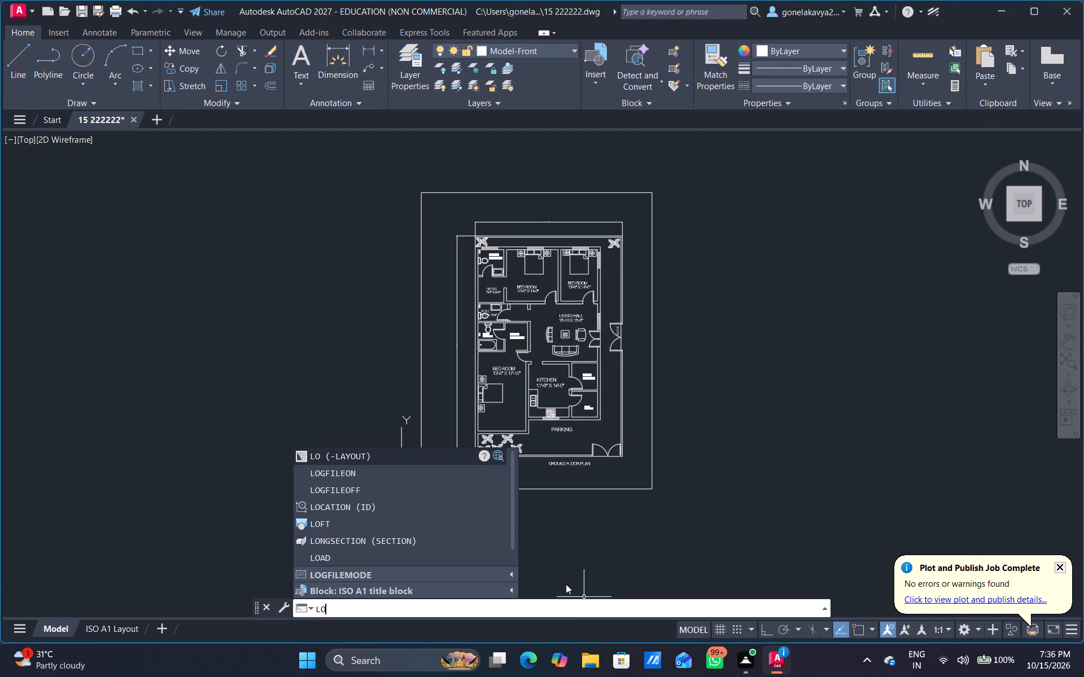
left_click(427, 492)
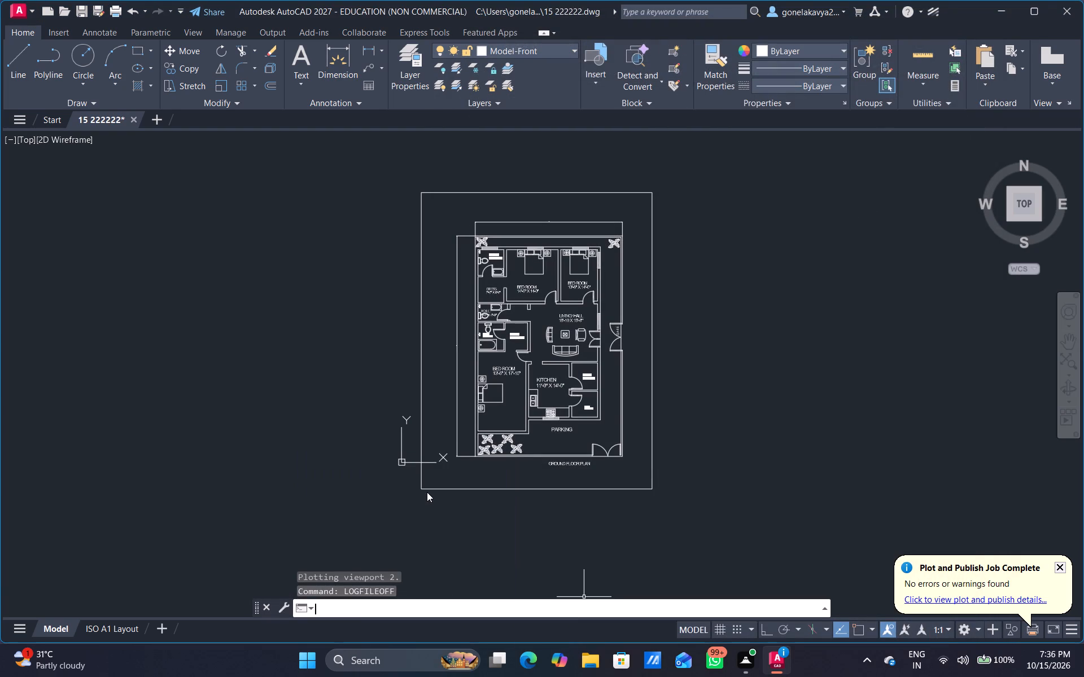
Close AutoCAD, saving the changes to the 15 222222 drawing.
left_click(1066, 6)
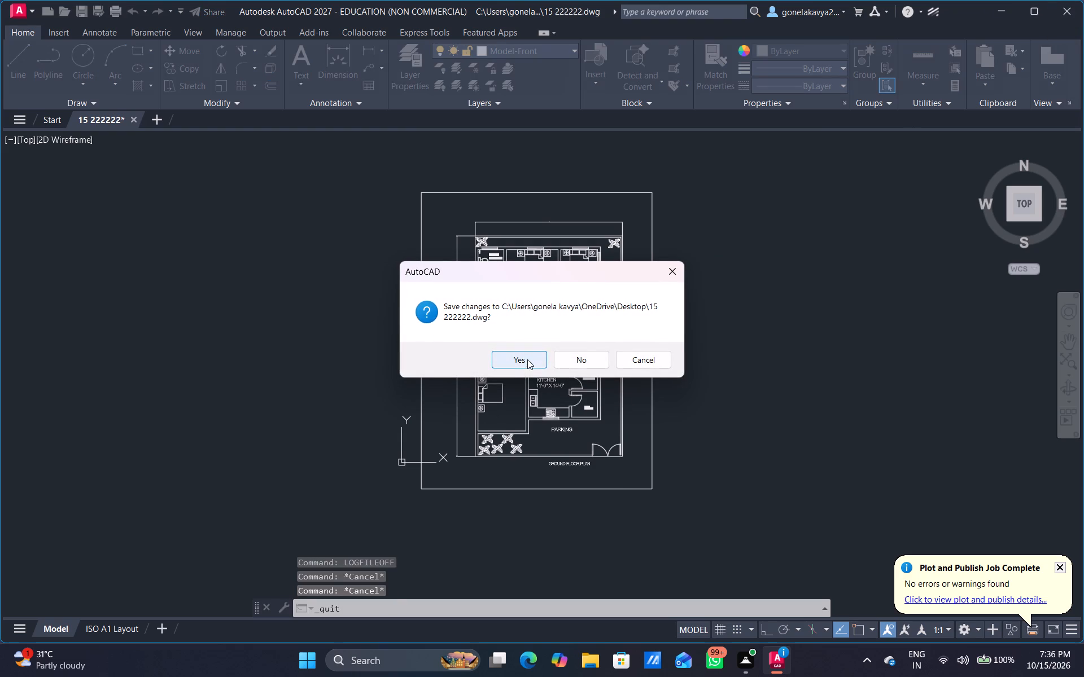
left_click(527, 359)
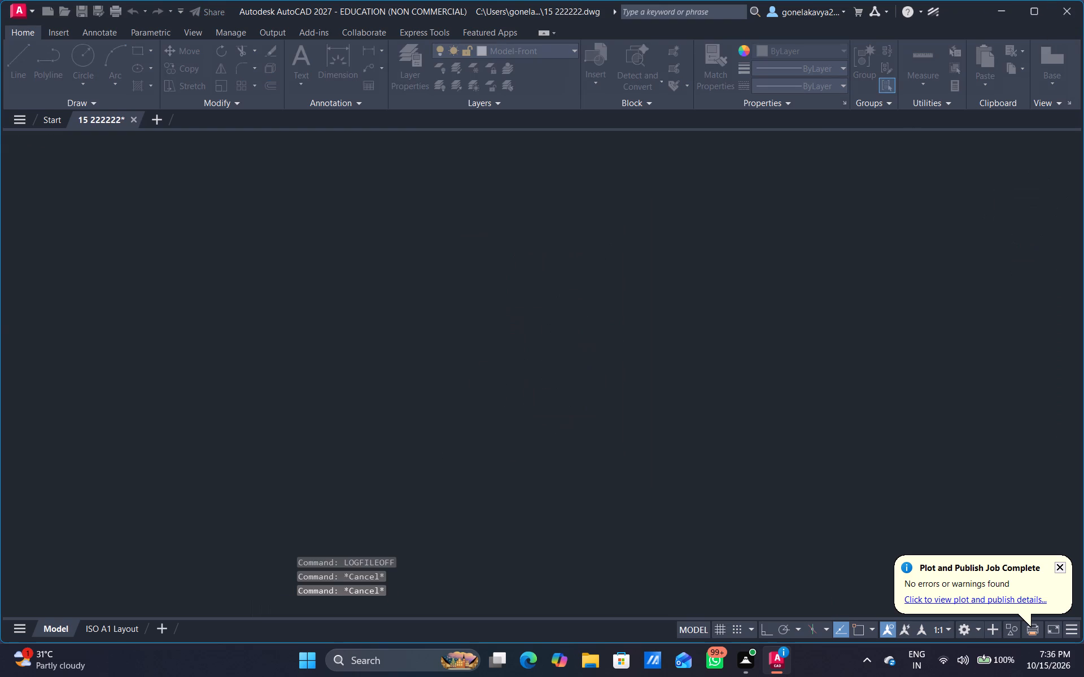